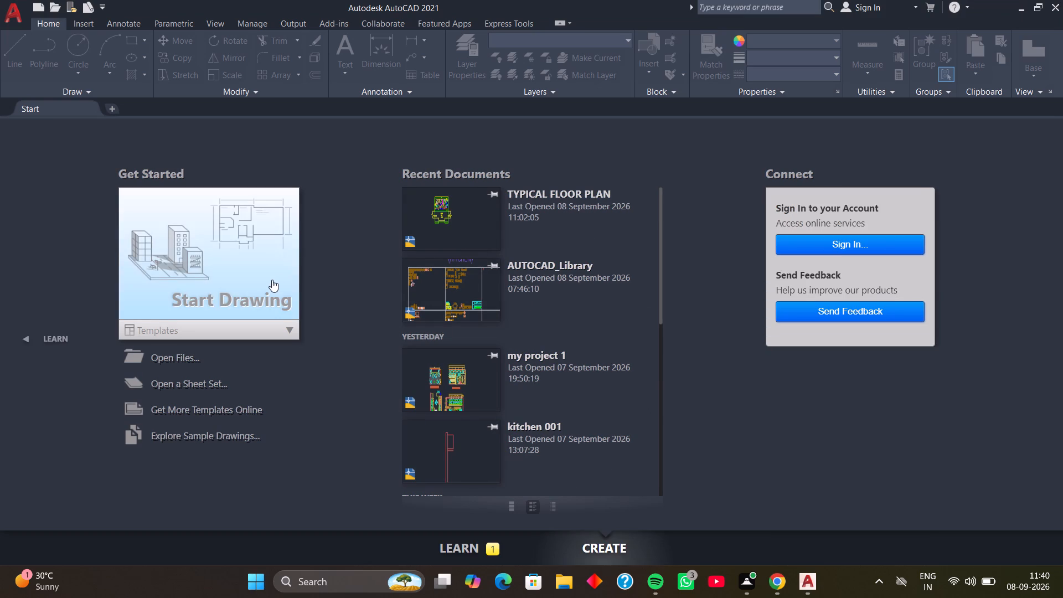
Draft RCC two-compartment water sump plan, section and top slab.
Start a new blank drawing.
left_click(271, 280)
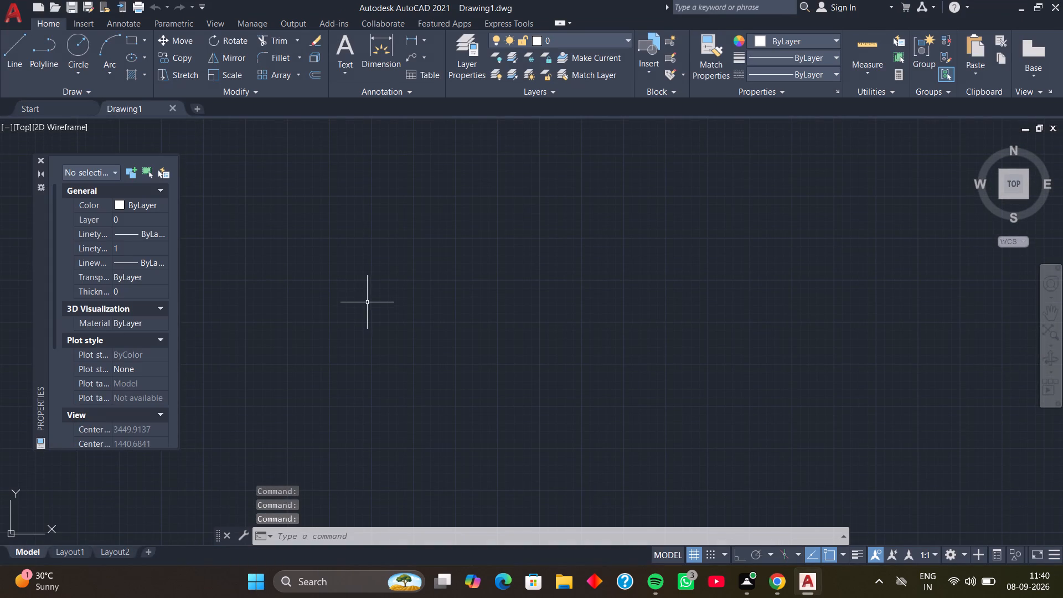
Check the file opening and saving settings in the program options.
type("OP")
key("space")
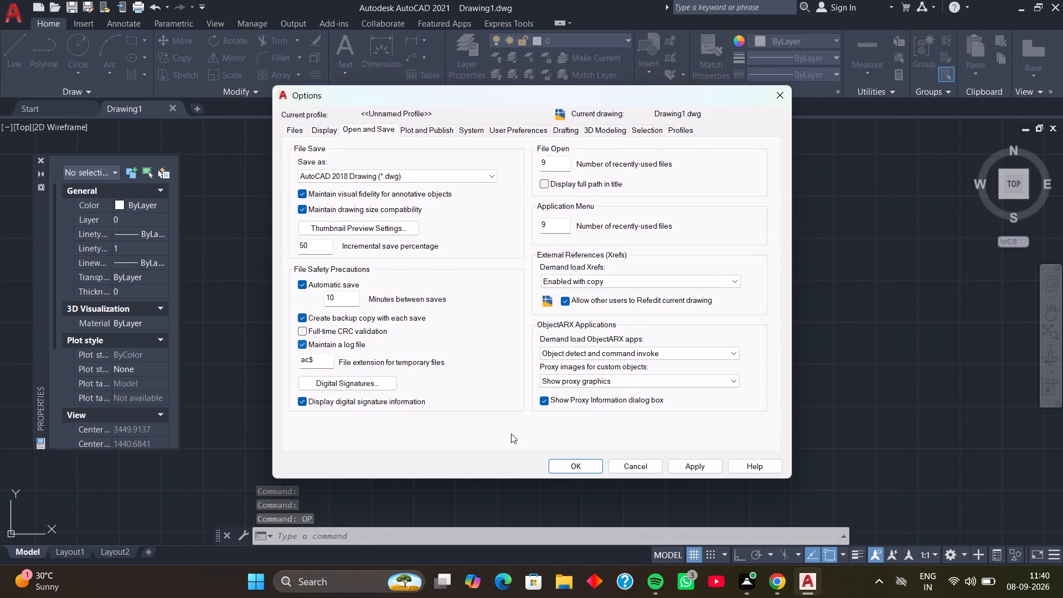
left_click(583, 465)
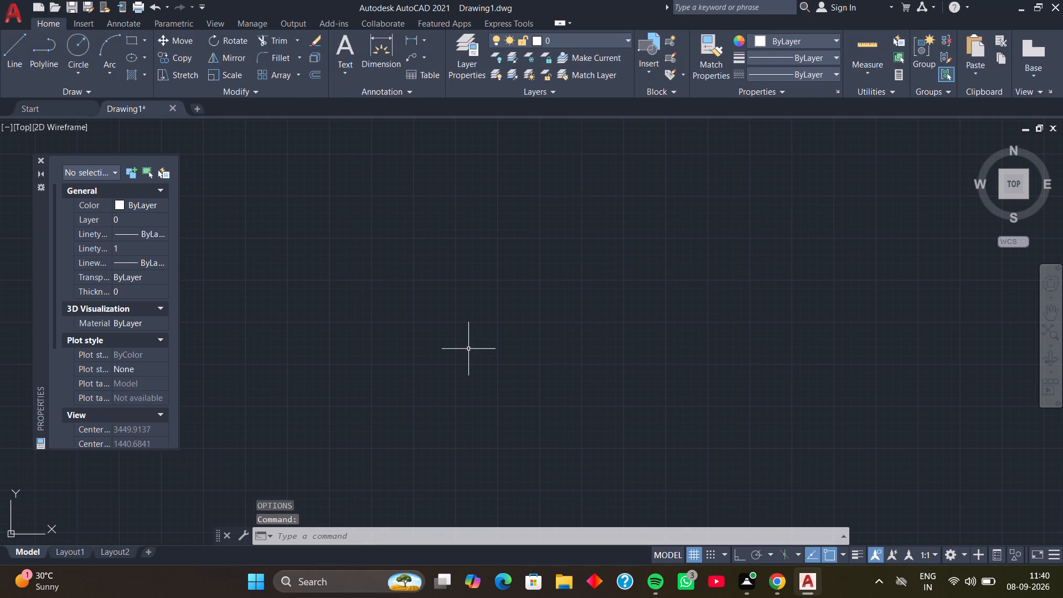
Set the drawing units to Engineering length with 0'-0.0" precision and an insertion scale in inches.
type("UN")
key("space")
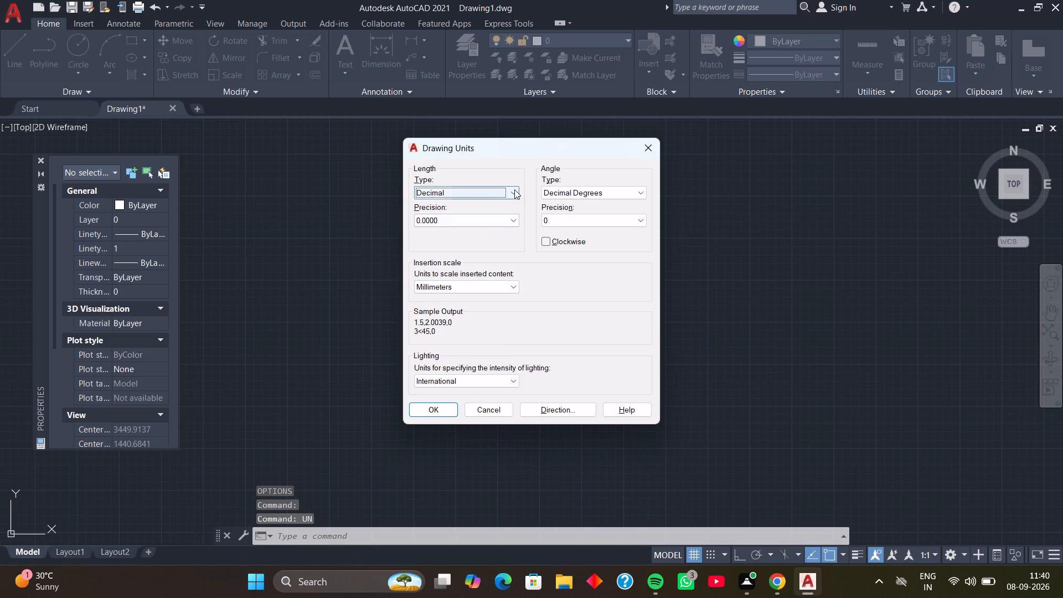
left_click(514, 189)
left_click(497, 218)
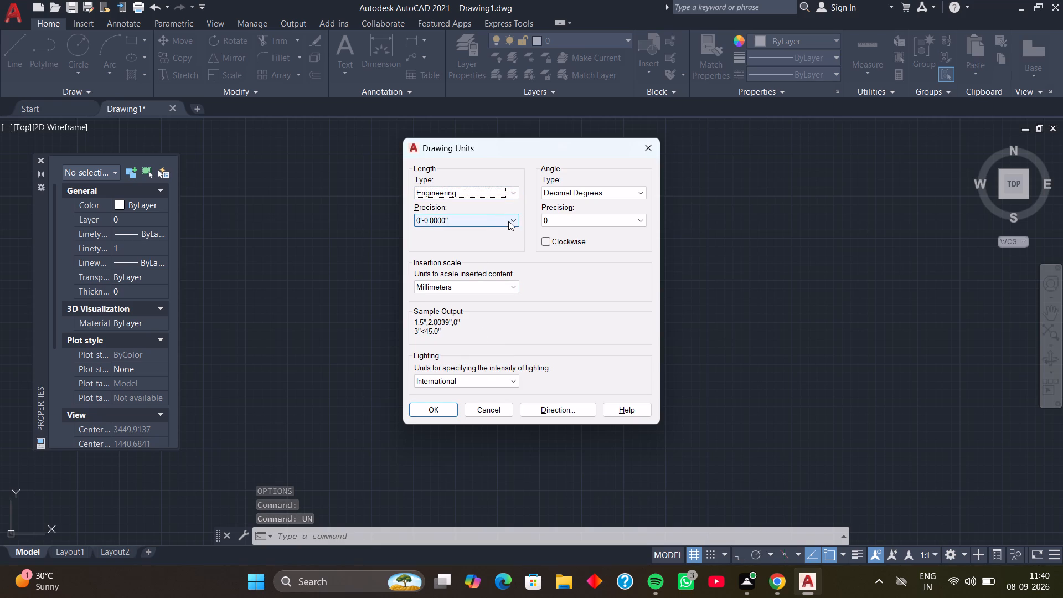
left_click(512, 220)
left_click(493, 243)
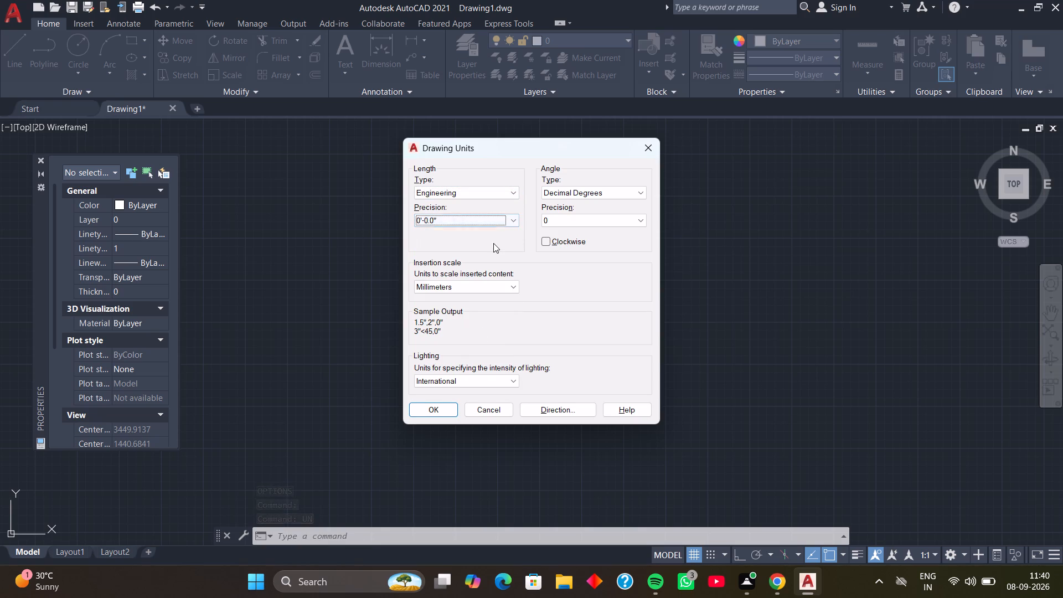
left_click(515, 287)
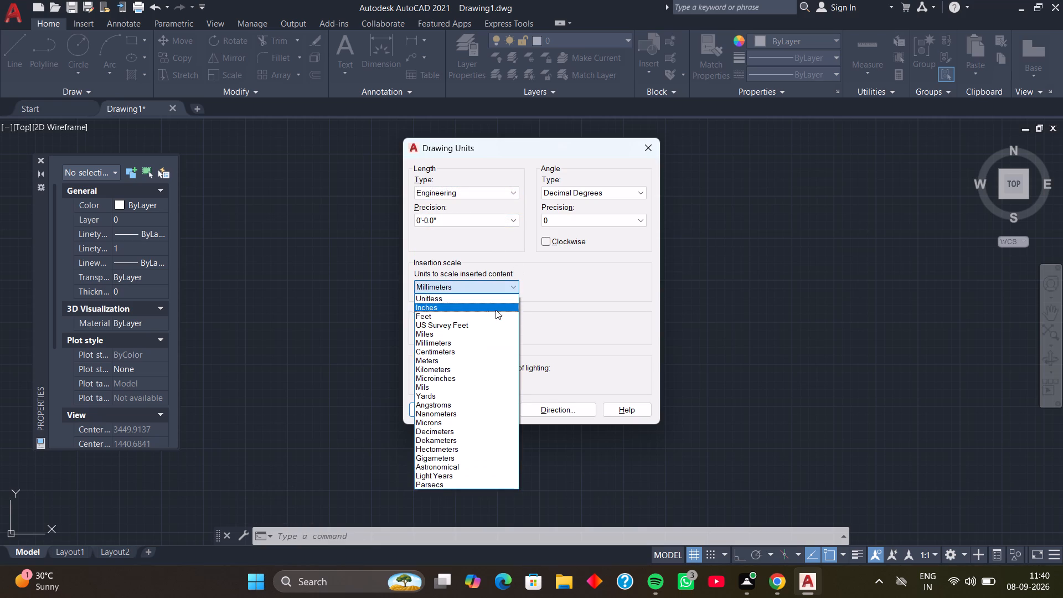
left_click(497, 307)
left_click(440, 410)
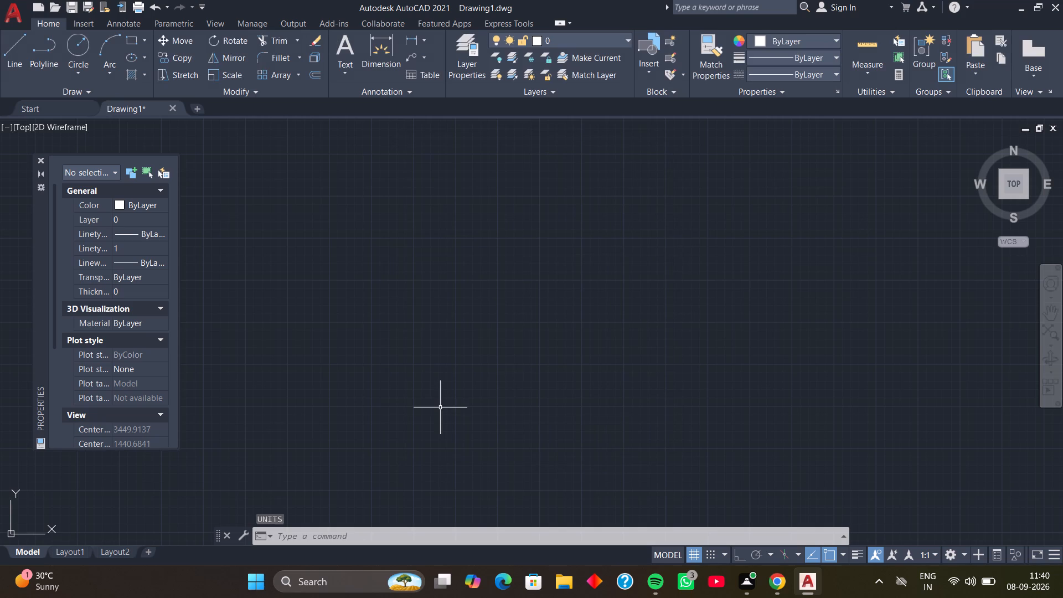
Modify the ISO-25 dimension style's primary units to Engineering format with 0'-0.0" precision.
type("D")
key("space")
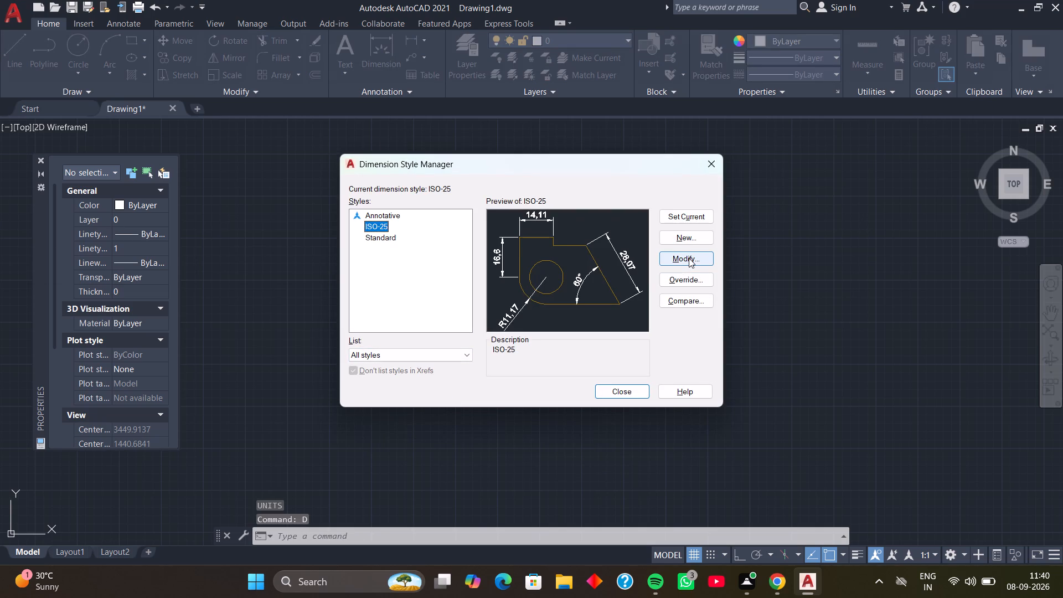
left_click(689, 258)
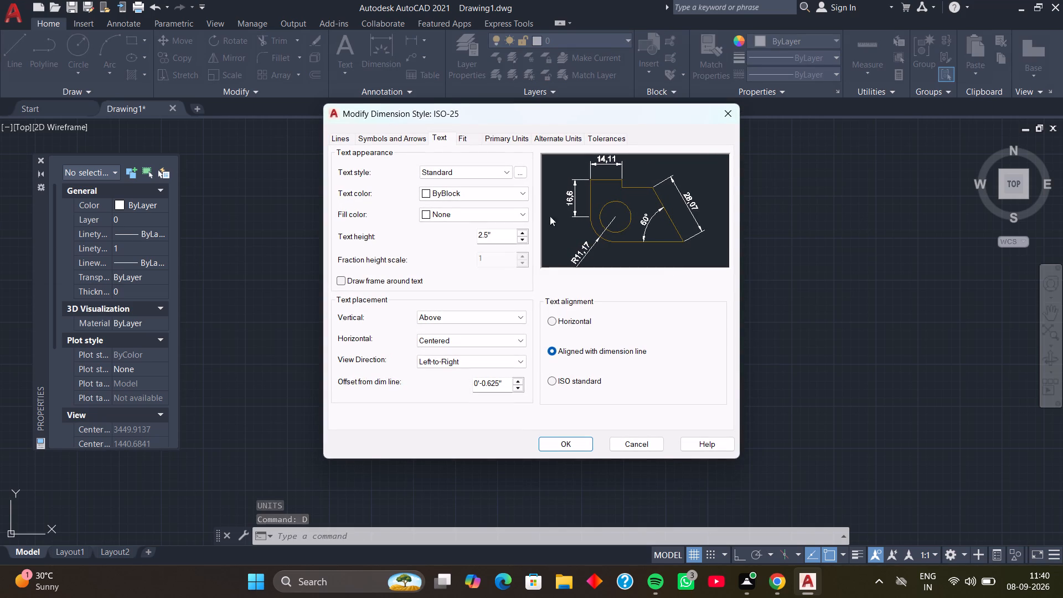
left_click(504, 140)
left_click(522, 167)
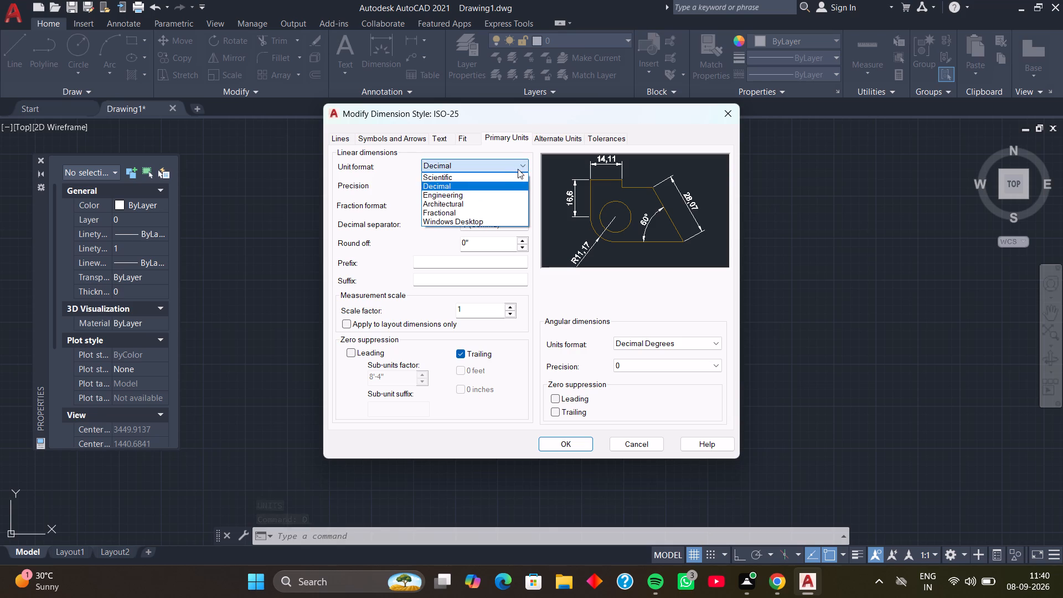
left_click(503, 195)
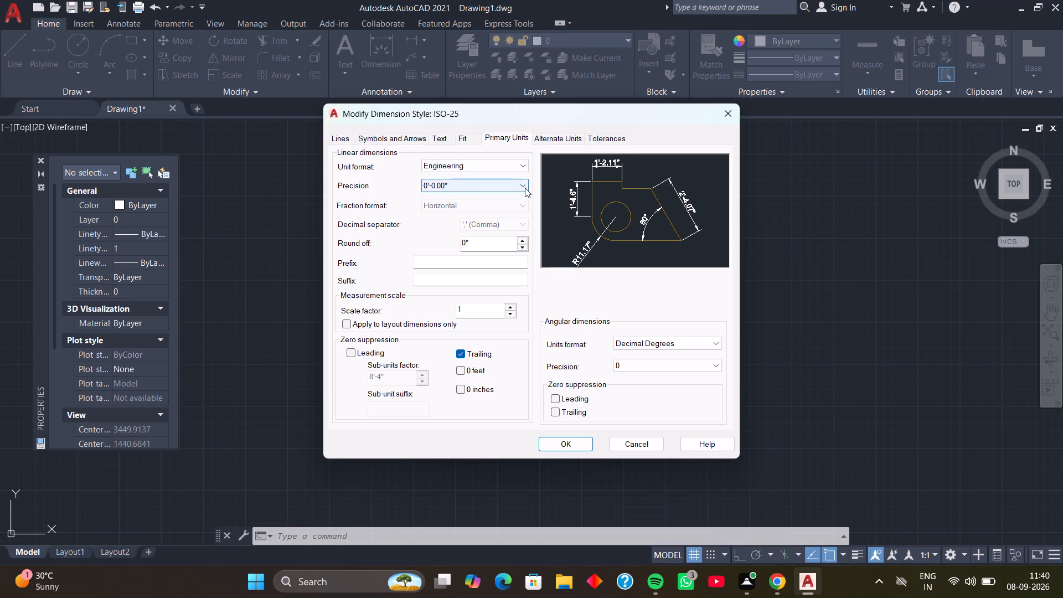
left_click(525, 188)
left_click(492, 207)
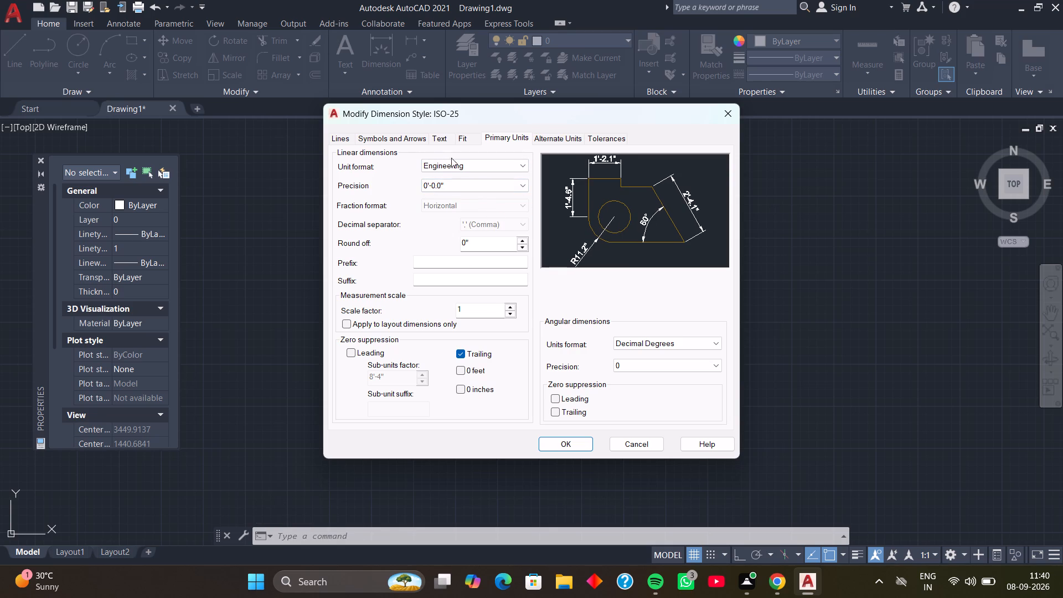
Set the ISO-25 dimension style's text height to 2' and accept the style changes.
left_click(446, 140)
left_click(507, 241)
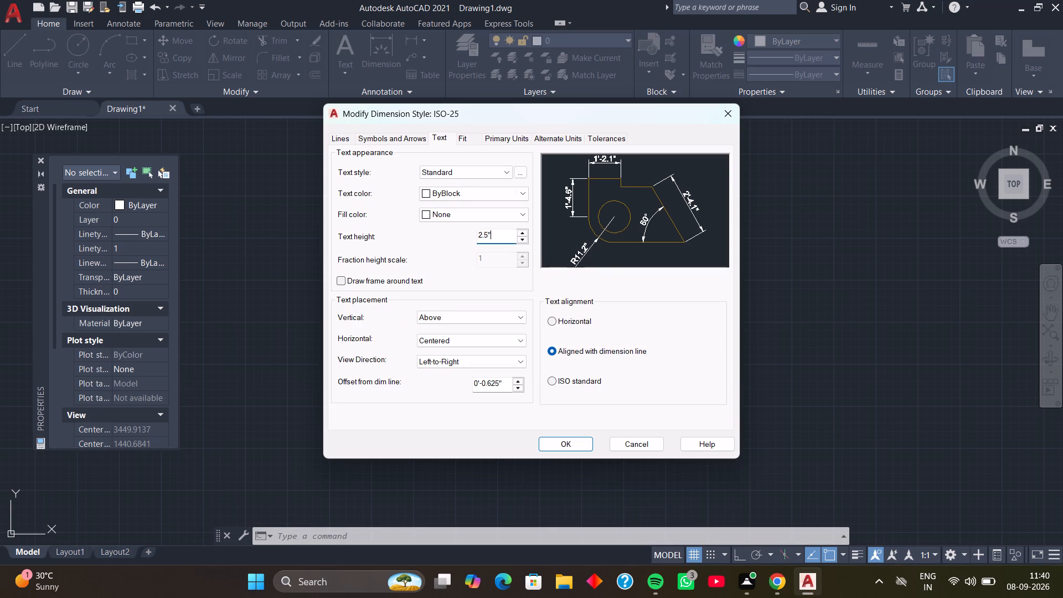
key("BackSpace")
key("BackSpace")
key("BackSpace")
key("BackSpace")
key("BackSpace")
key("BackSpace")
key("BackSpace")
key("BackSpace")
key("BackSpace")
key("BackSpace")
key("BackSpace")
key("1")
key("BackSpace")
type("2'")
key("Return")
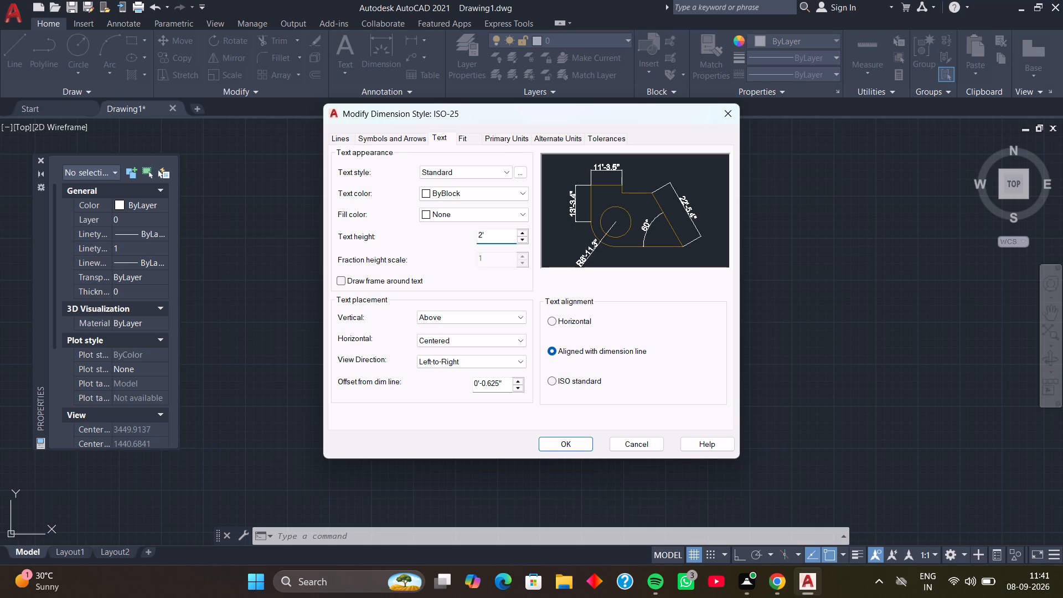
left_click(563, 444)
Make ISO-25 the current dimension style and close the Dimension Style Manager.
left_click(687, 215)
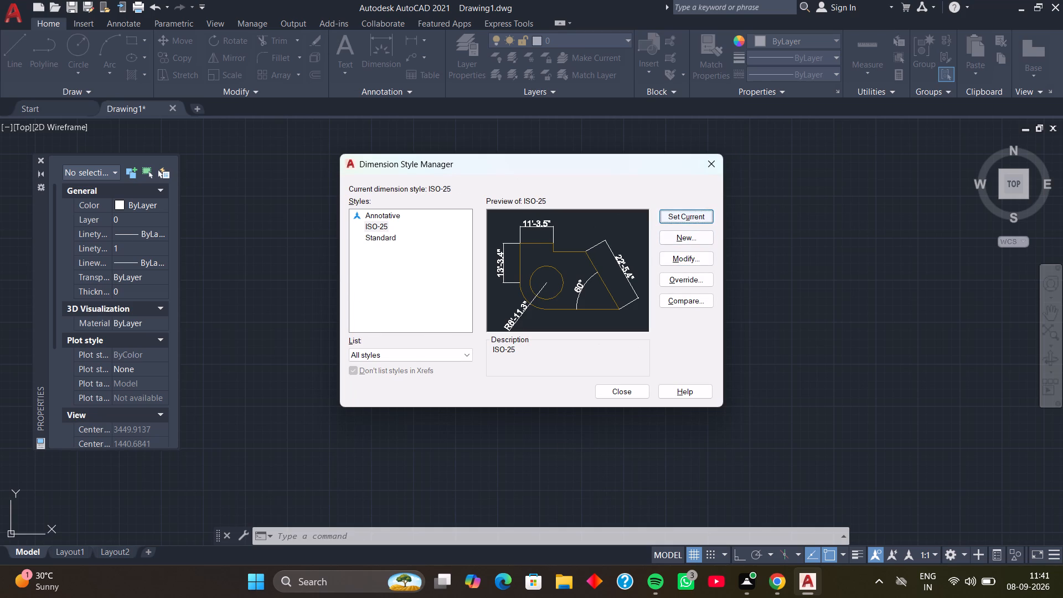
left_click(627, 392)
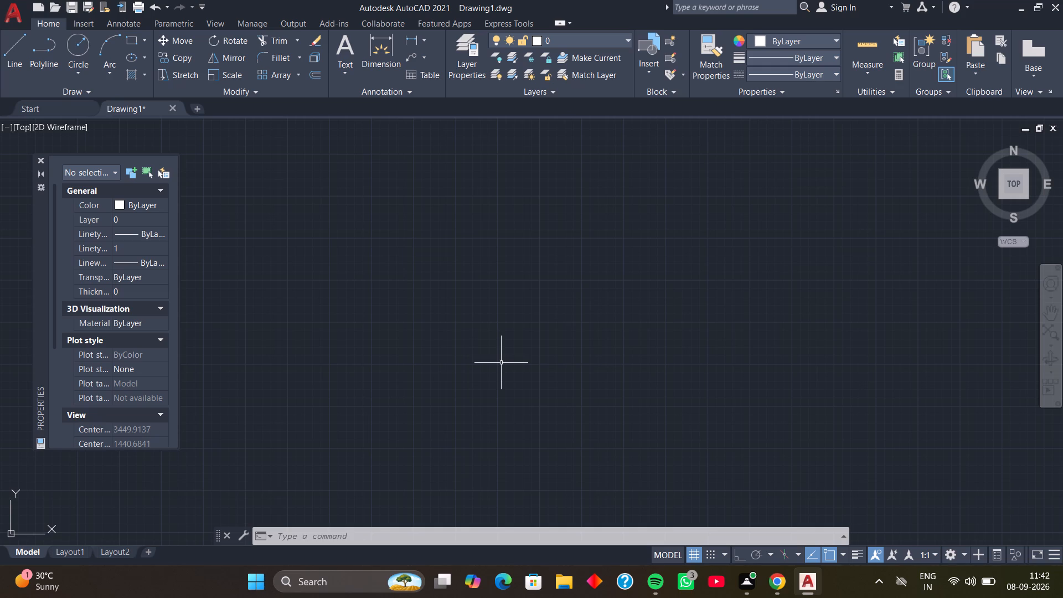
Draw one horizontal and one vertical construction line crossing each other in the empty drawing area.
middle_click_drag(432, 300, 448, 297)
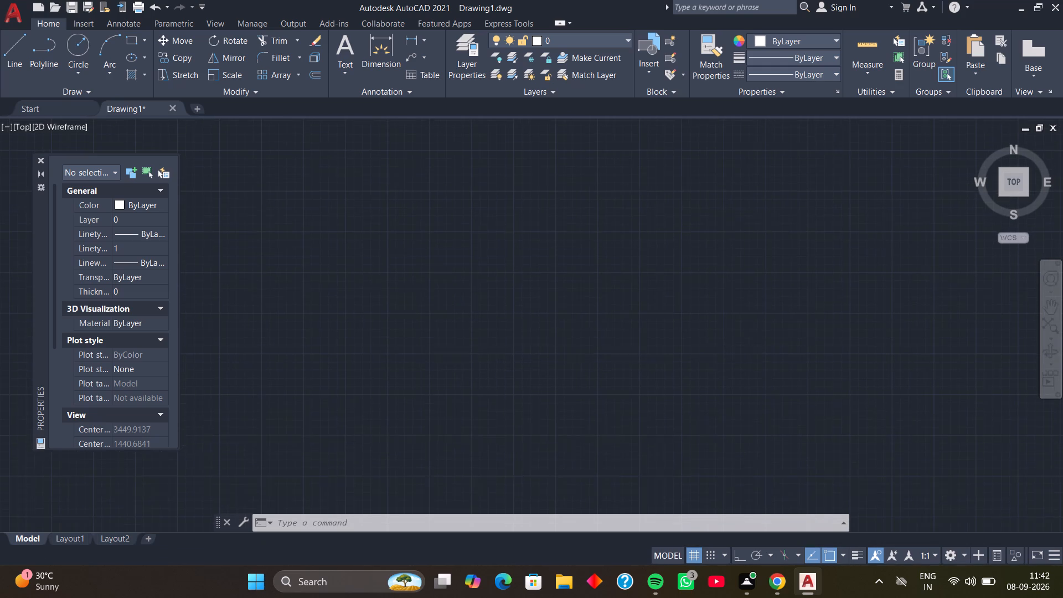
type("XL")
key("space")
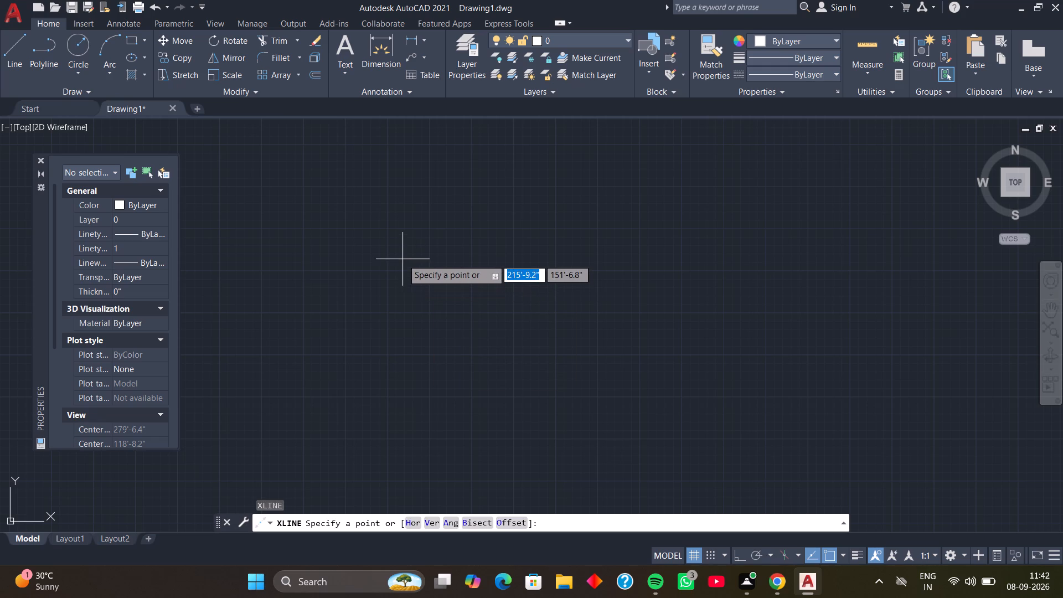
key("h")
key("space")
left_click(403, 261)
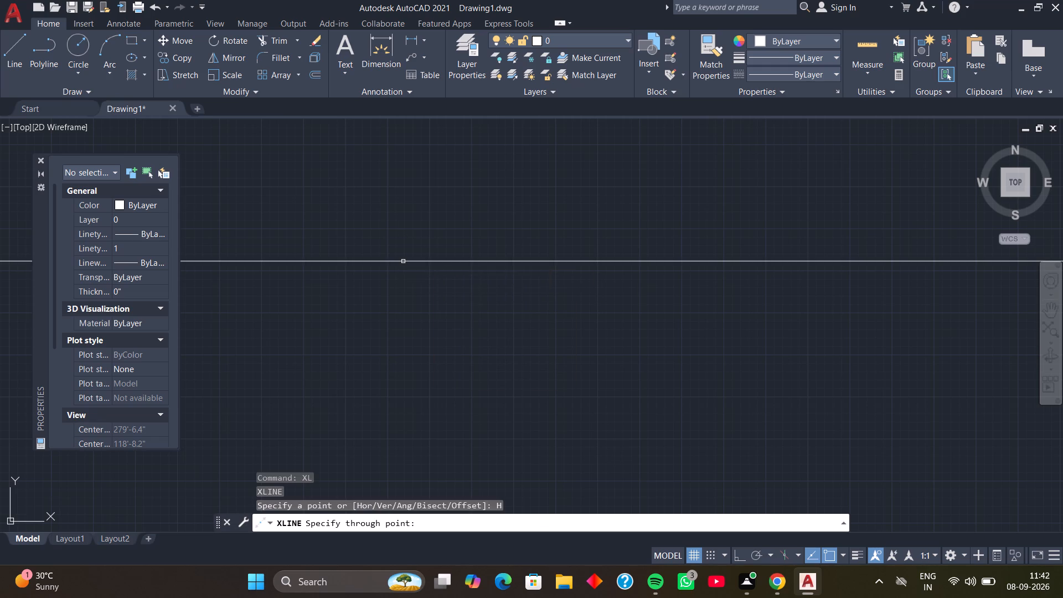
key("space")
key("space")
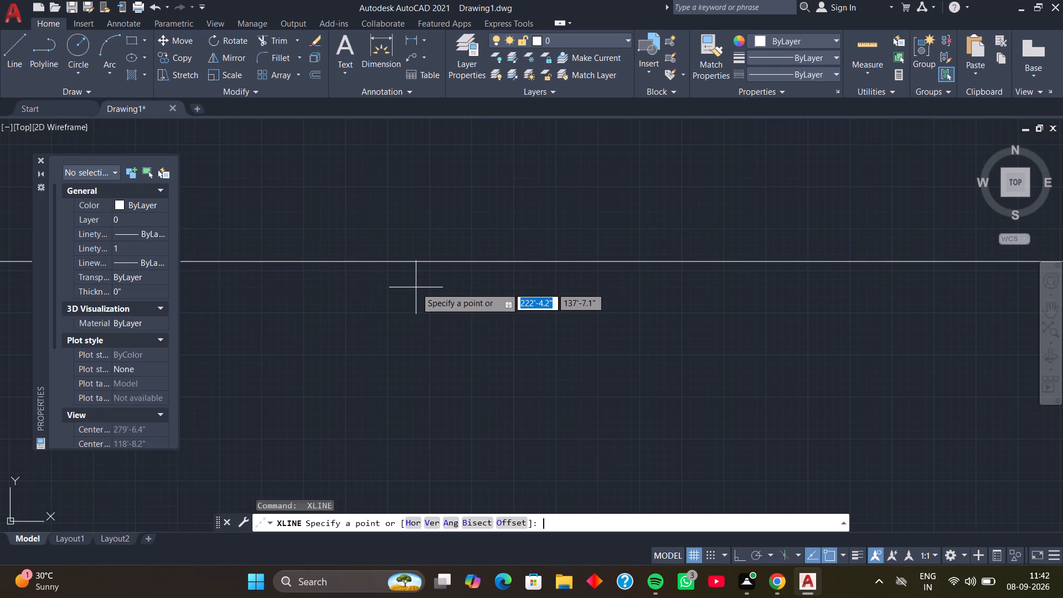
key("v")
key("space")
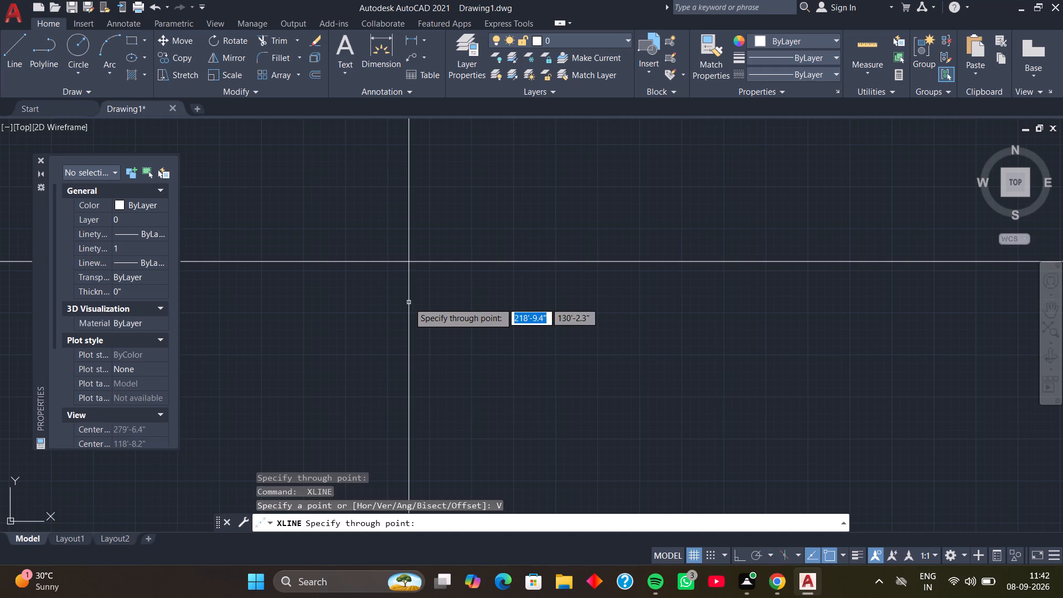
left_click(399, 305)
key("space")
Trim the vertical line above and the horizontal line left of their intersection, leaving a top-left corner.
middle_click_drag(418, 293, 417, 294)
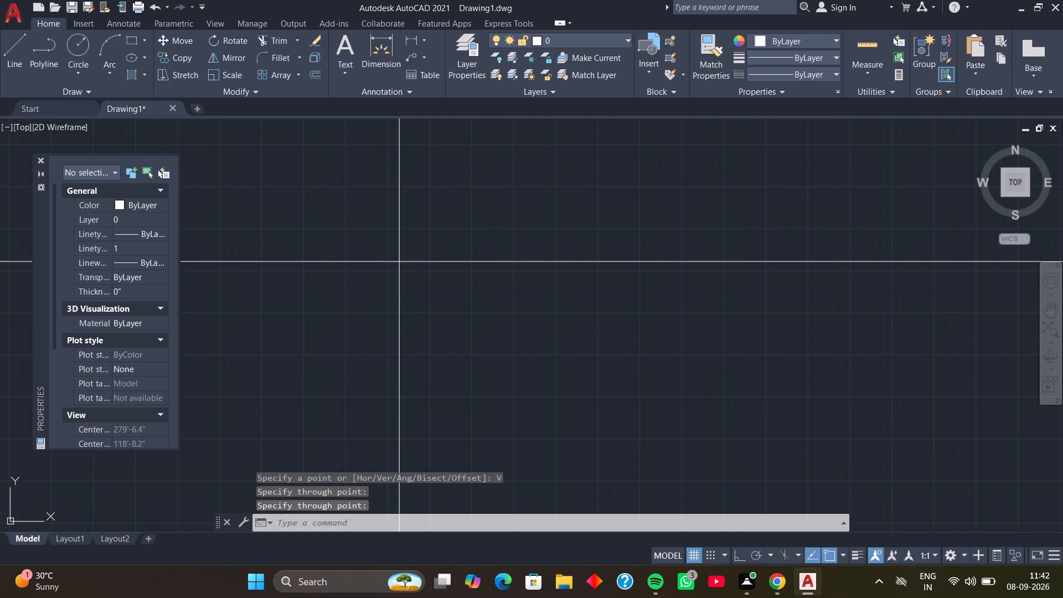
middle_click_drag(417, 294, 421, 318)
key("t")
type("R")
key("space")
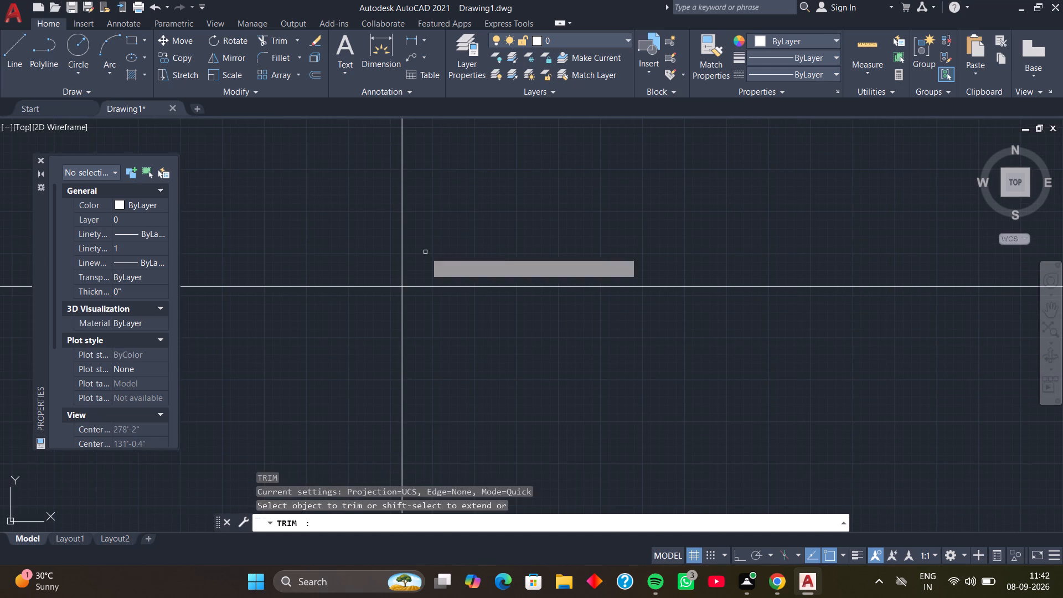
left_click_drag(424, 246, 350, 319)
key("space")
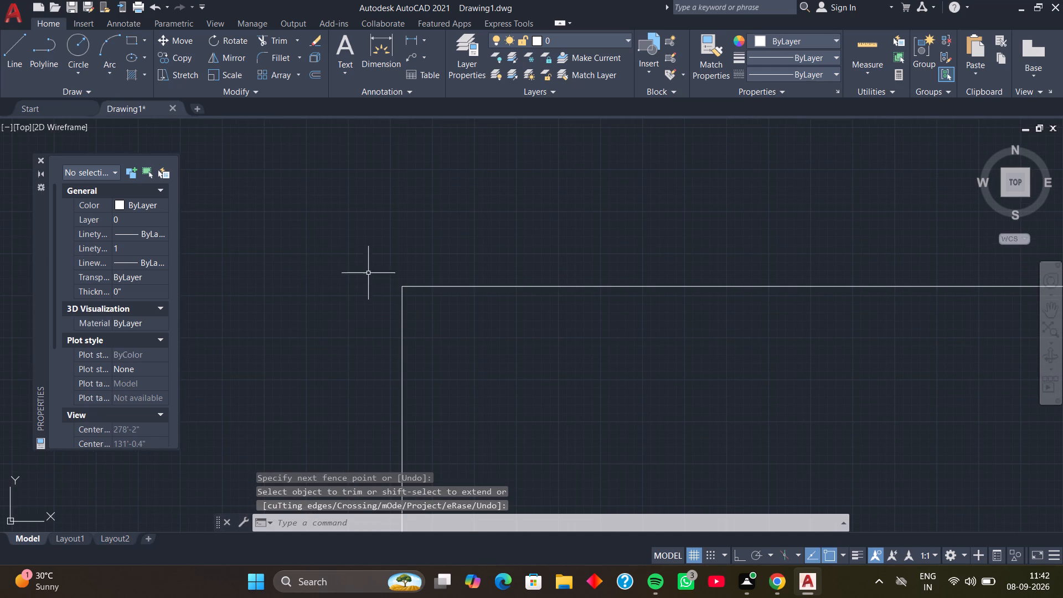
Offset the top horizontal line 7" downward, inside the corner.
scroll(455, 245, "down", 2)
middle_click_drag(460, 248, 322, 218)
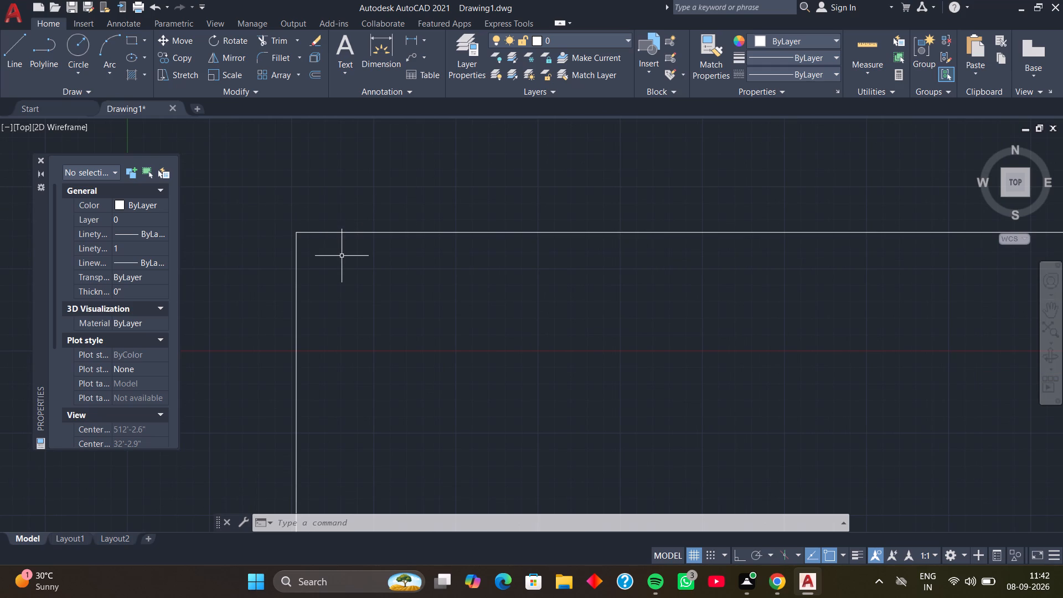
middle_click_drag(342, 256, 331, 243)
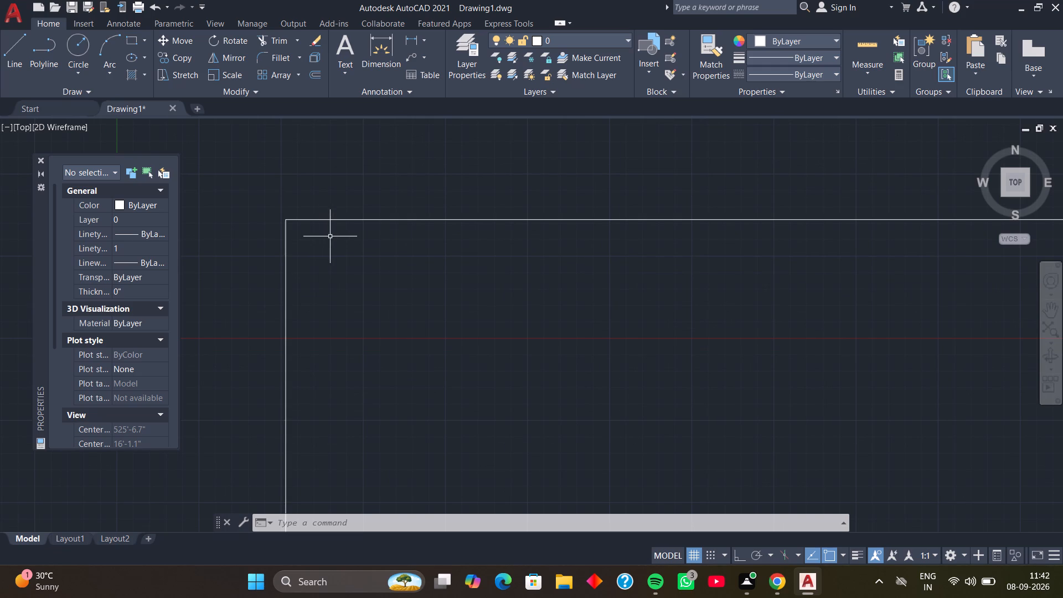
middle_click_drag(321, 251, 302, 234)
middle_click_drag(300, 234, 294, 234)
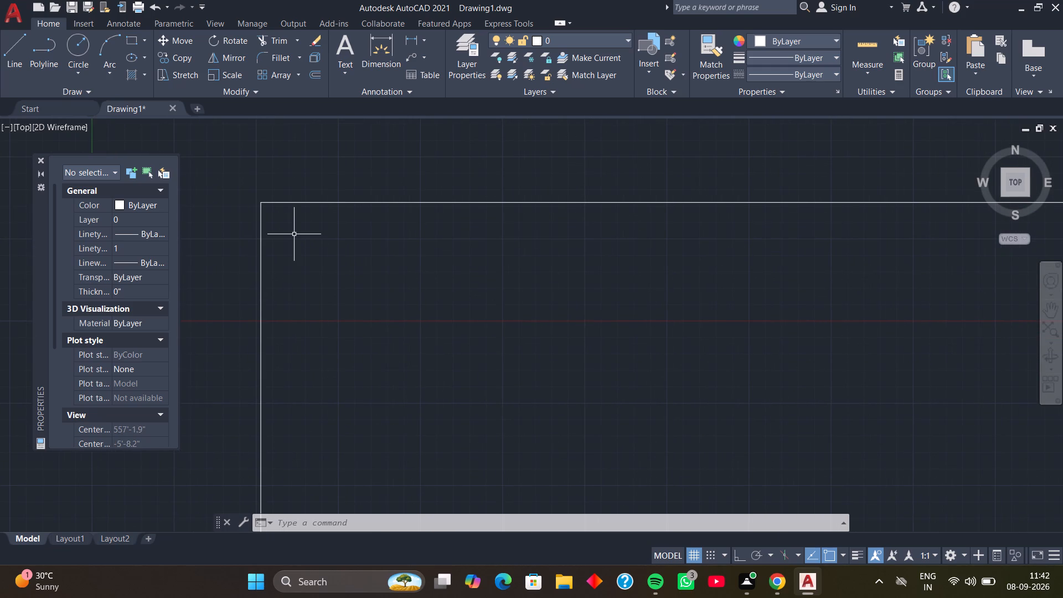
key("o")
key("space")
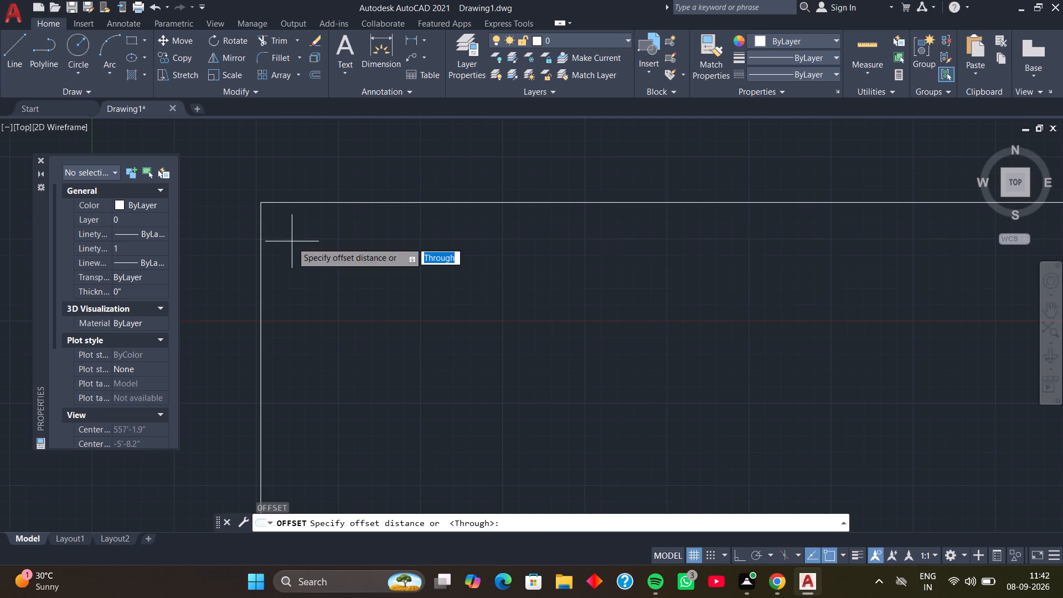
key("space")
left_click(319, 203)
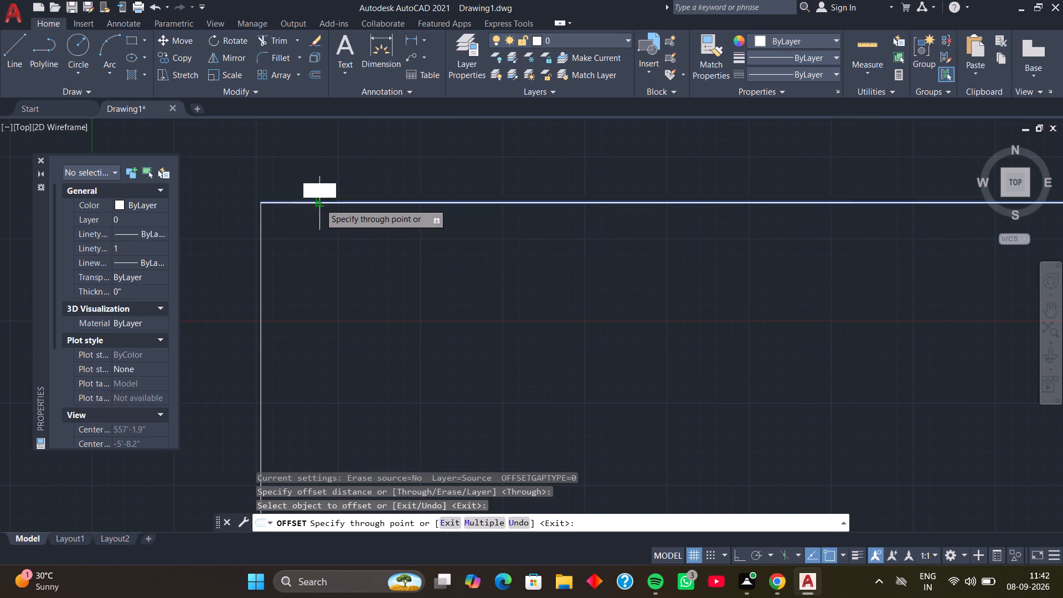
key("7")
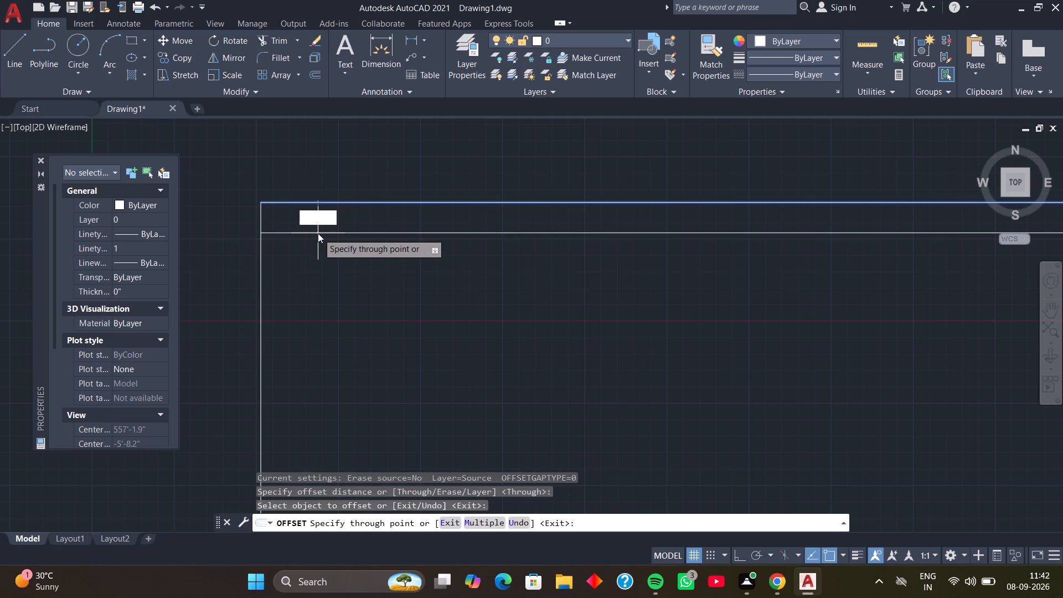
key("Return")
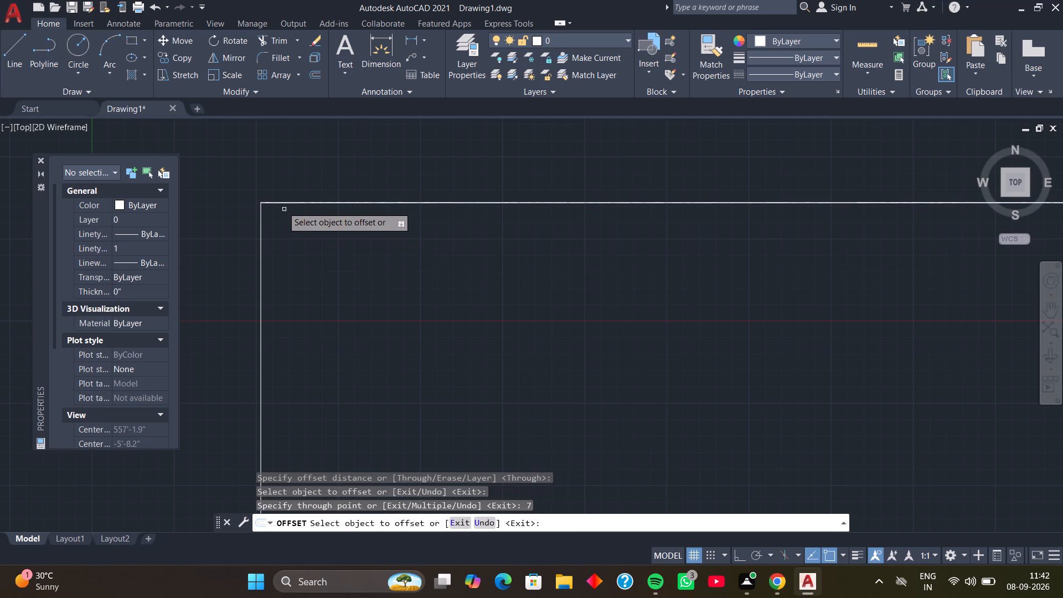
Offset the left vertical line 6" to the right, inside the corner, and end the Offset command.
scroll(281, 206, "up", 4)
middle_click_drag(256, 191, 499, 243)
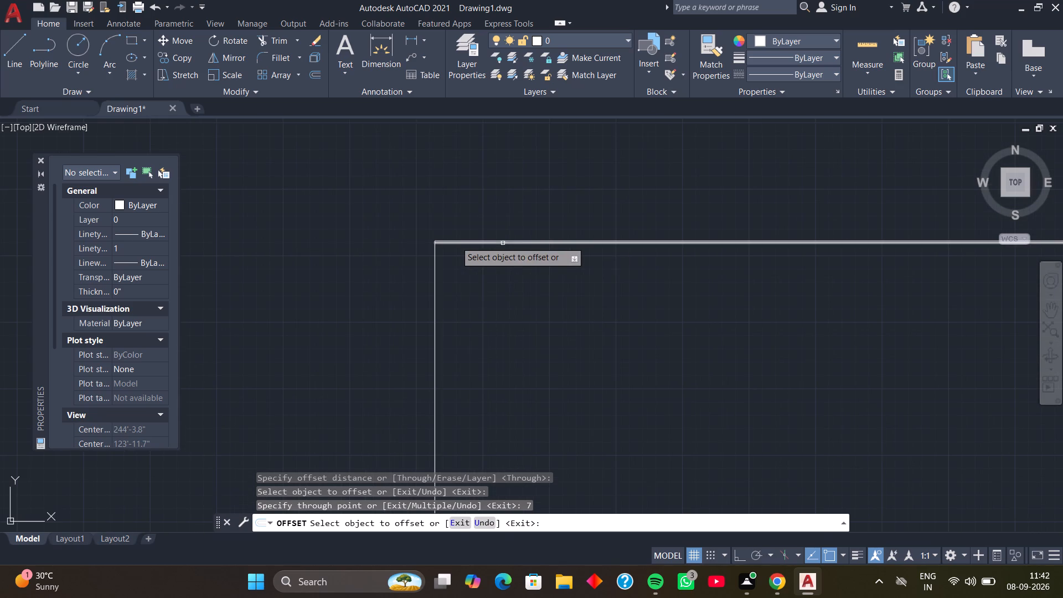
scroll(451, 241, "up", 4)
middle_click_drag(376, 227, 483, 240)
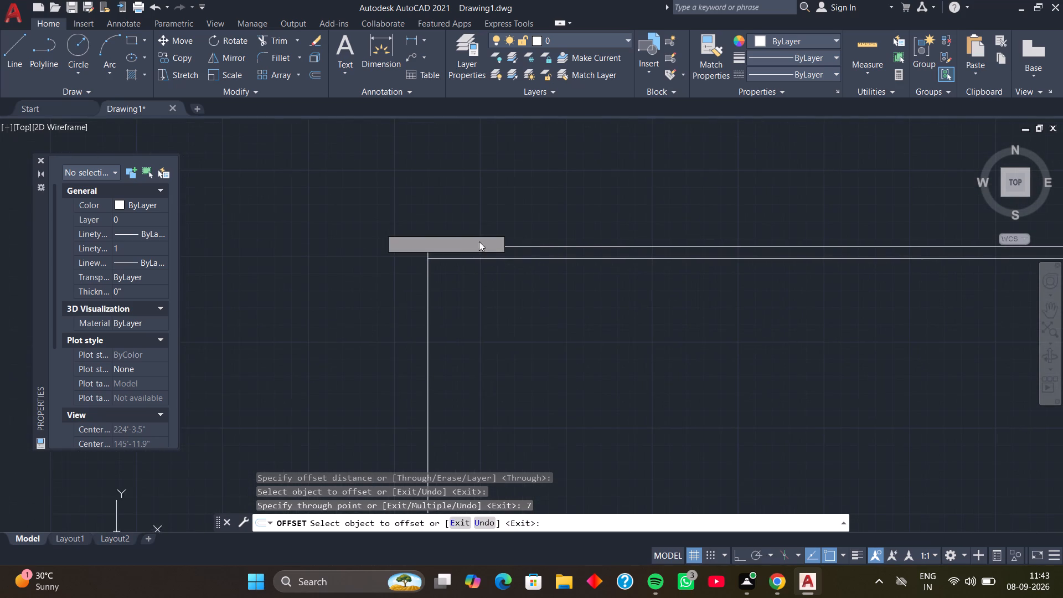
scroll(432, 271, "up", 4)
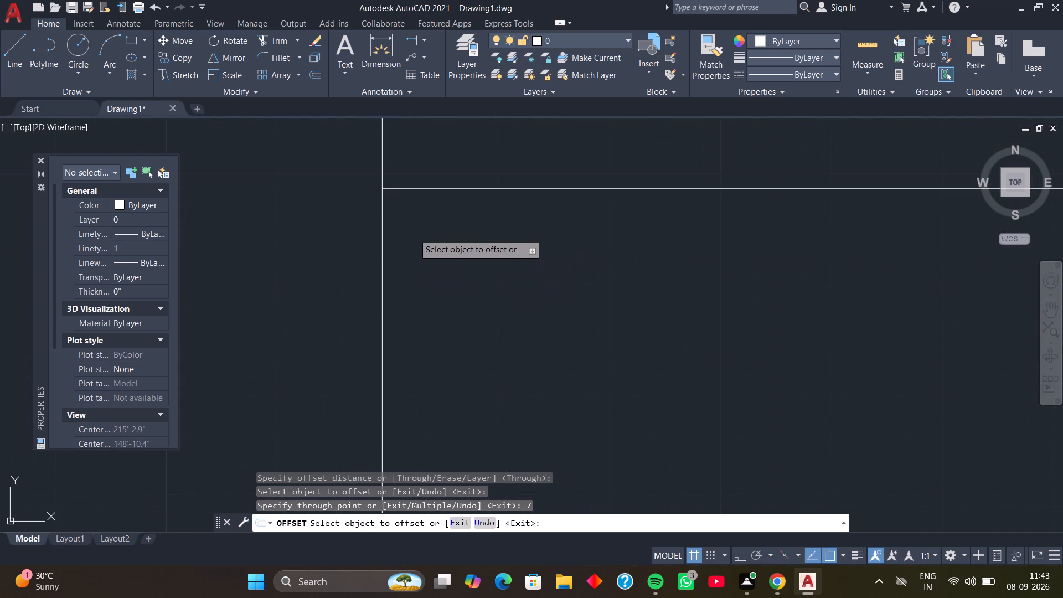
middle_click_drag(413, 233, 410, 336)
scroll(409, 288, "up", 1)
scroll(406, 316, "down", 1)
middle_click_drag(404, 312, 370, 308)
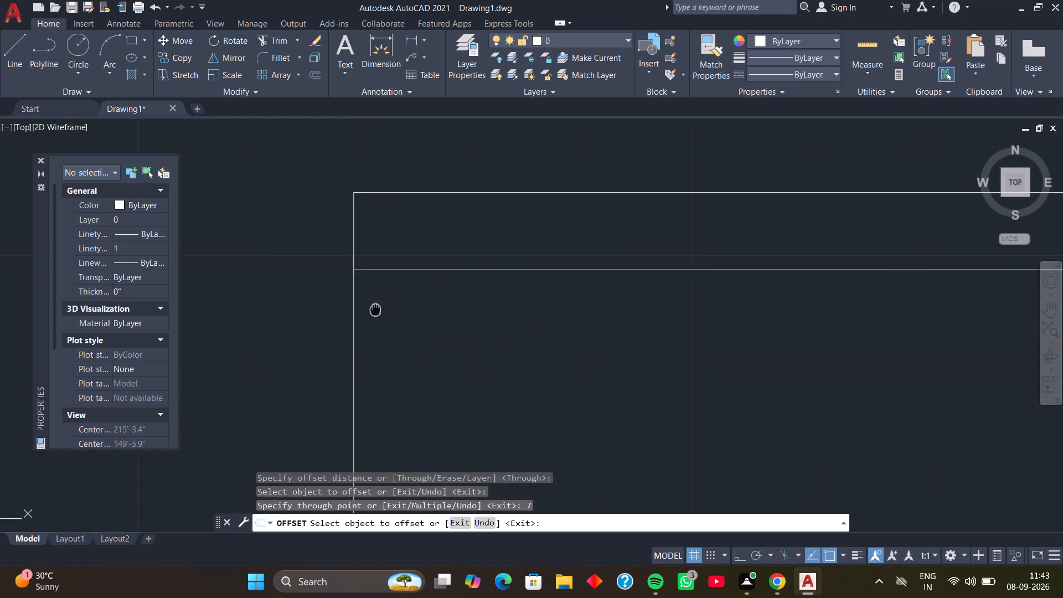
middle_click_drag(370, 308, 368, 308)
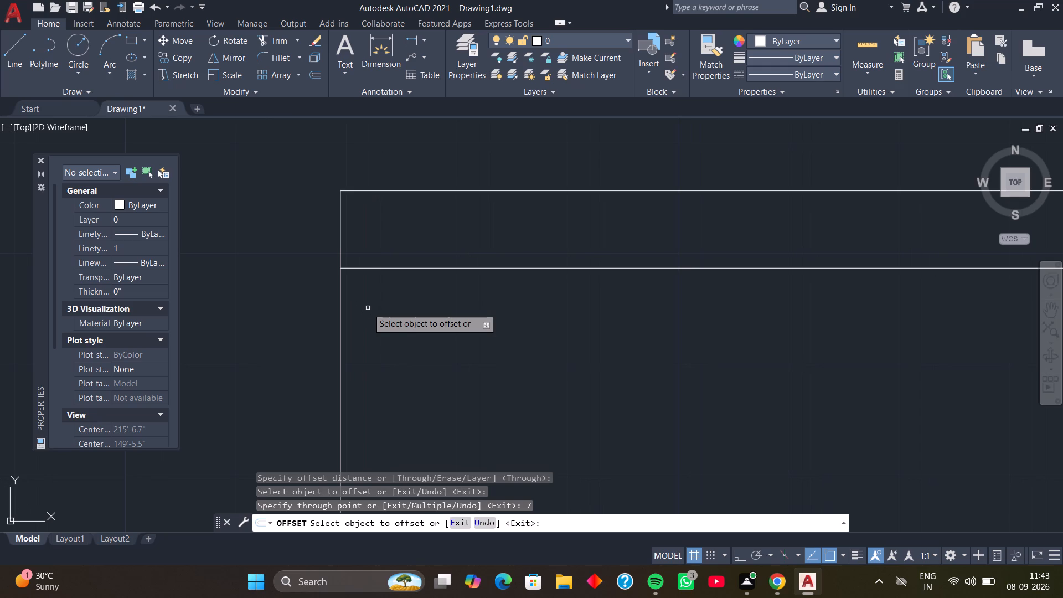
left_click(342, 311)
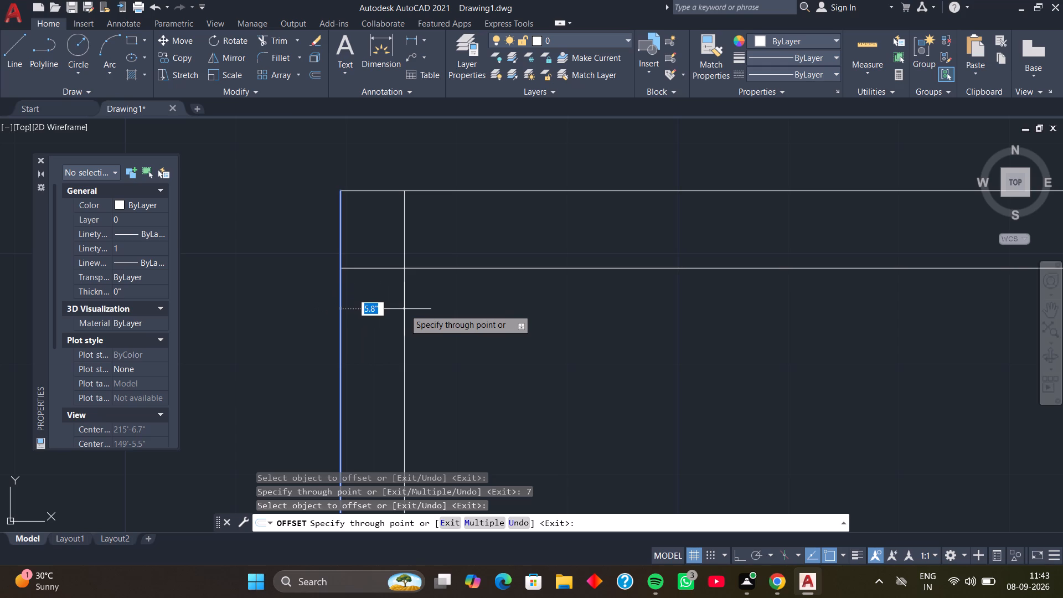
key("6")
key("Return")
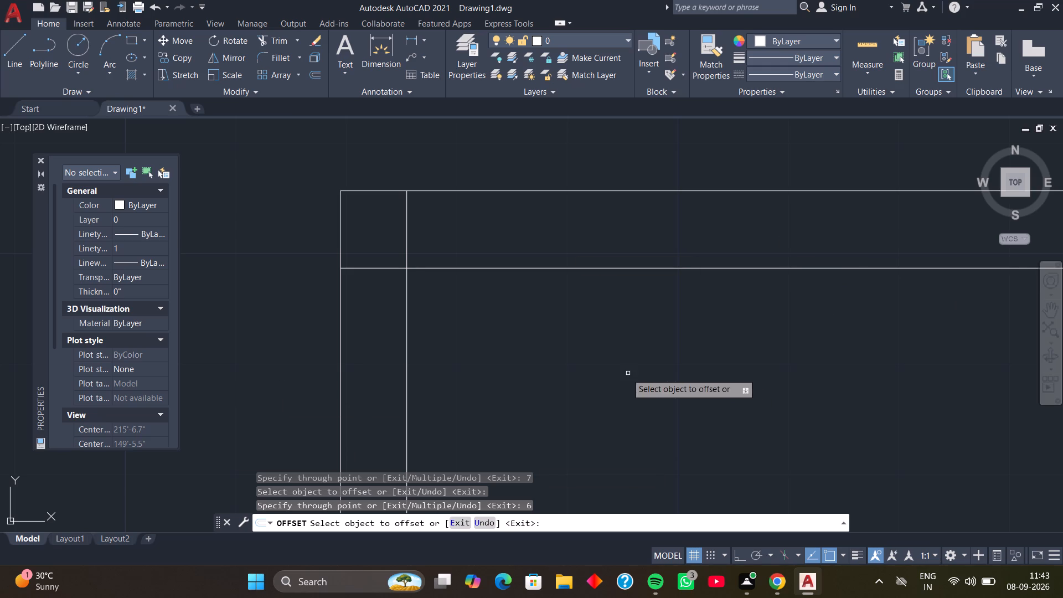
middle_click_drag(495, 342, 523, 345)
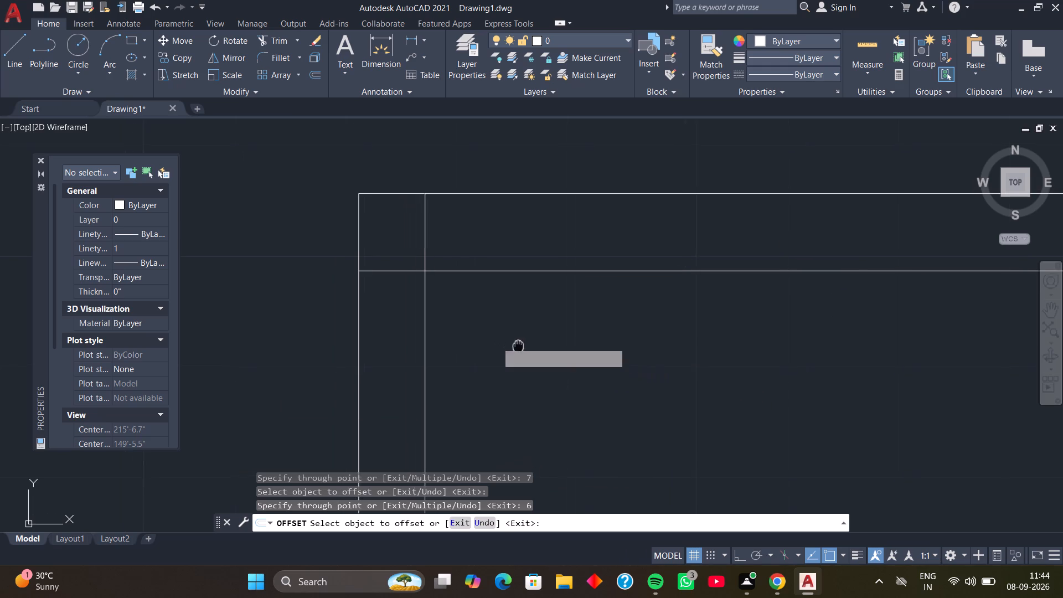
middle_click_drag(523, 345, 540, 341)
scroll(525, 313, "down", 1)
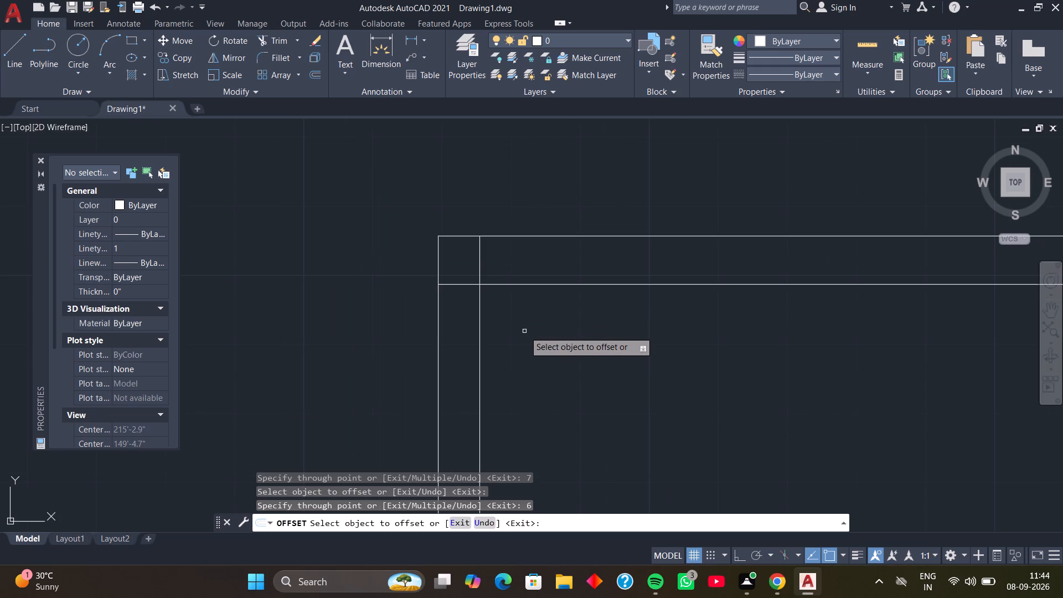
key("Escape")
Trim the two inner offset lines where they overrun each other, leaving a clean inner top-left wall corner.
key("t")
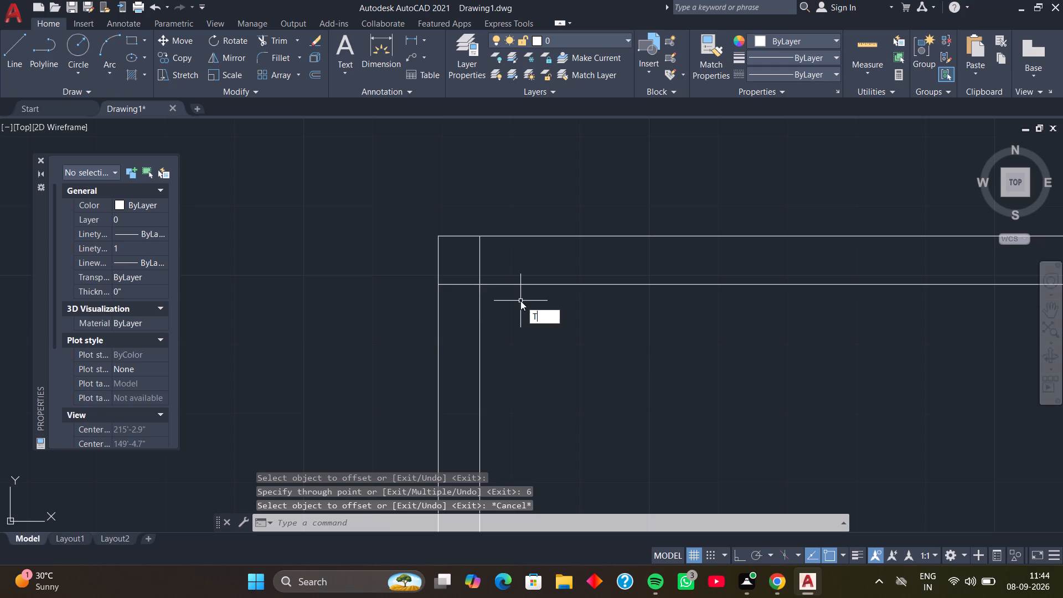
key("r")
key("space")
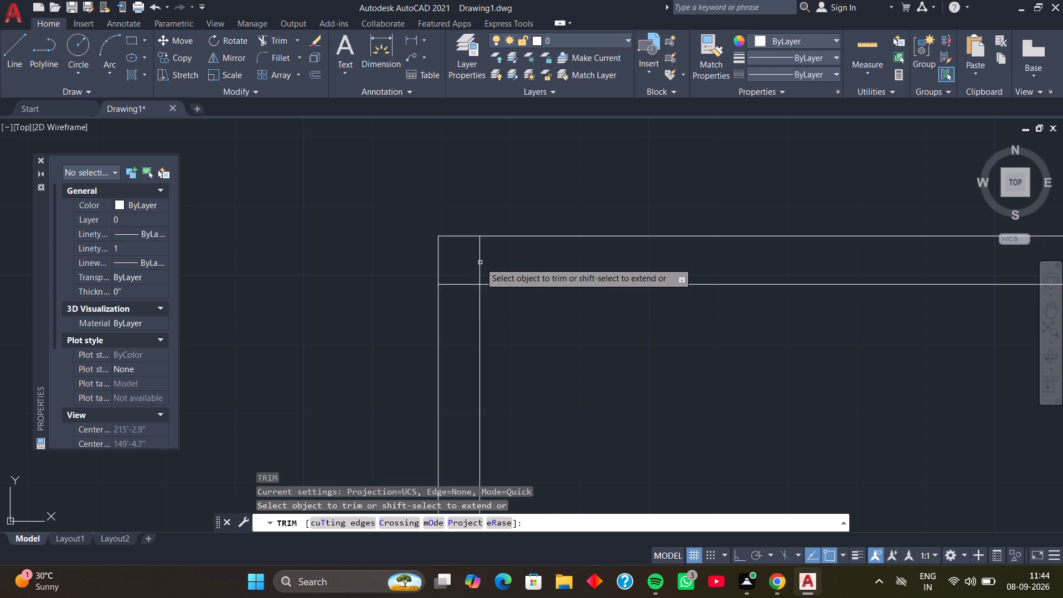
left_click(480, 262)
left_click(464, 285)
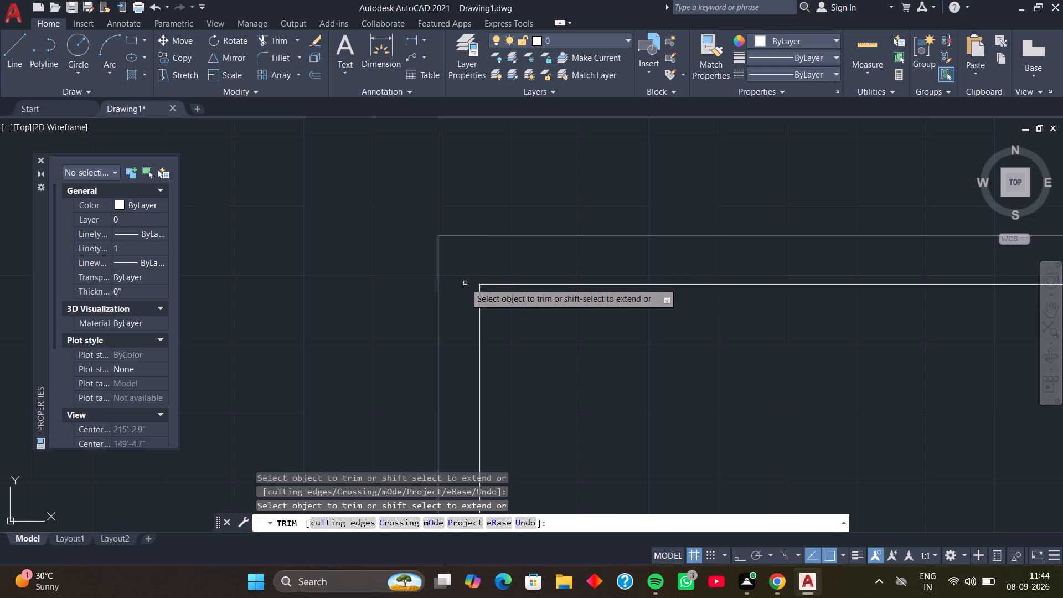
key("space")
Offset the outer left vertical line 17' to the right, into the plan.
scroll(467, 283, "down", 1)
middle_click_drag(496, 333, 477, 316)
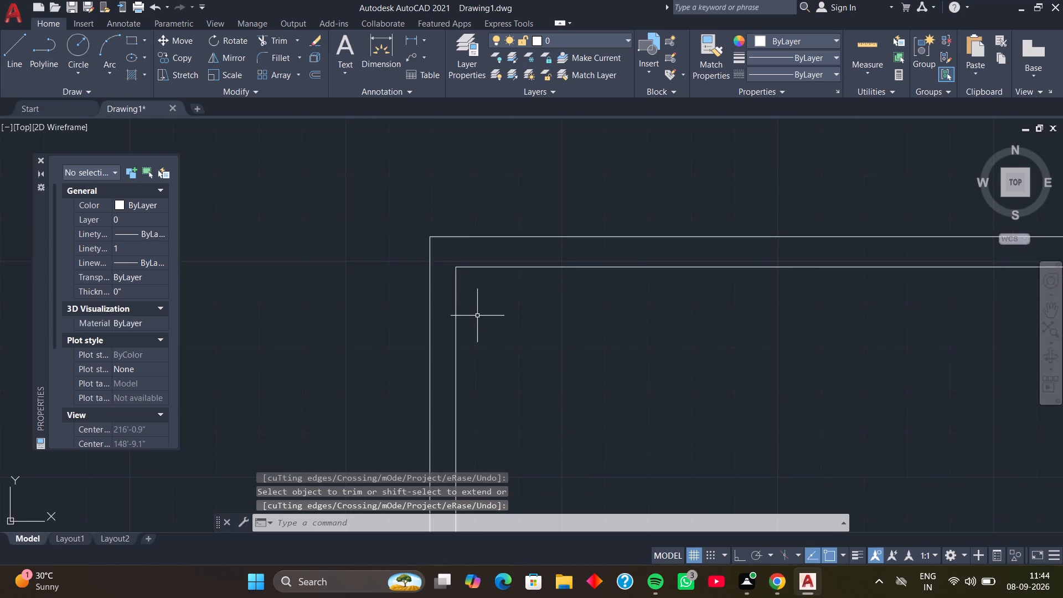
middle_click_drag(477, 316, 458, 310)
middle_click(458, 310)
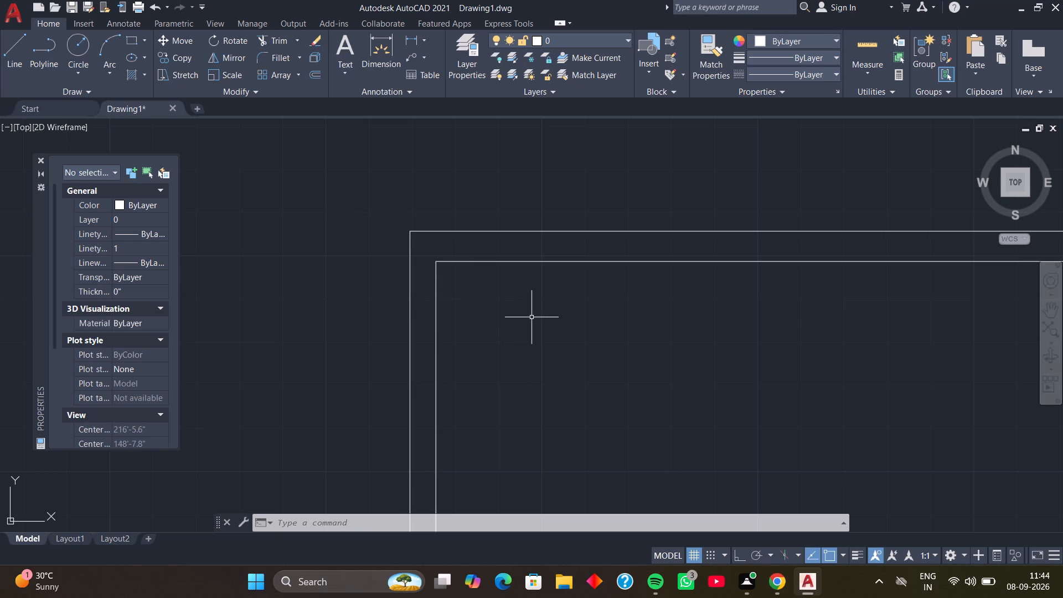
middle_click_drag(531, 317, 479, 324)
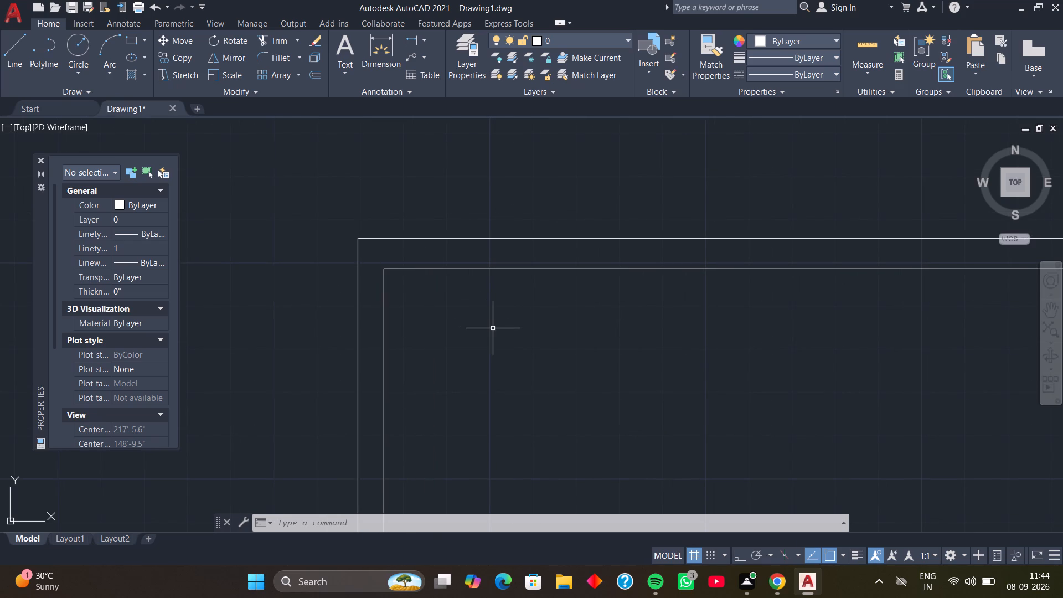
middle_click_drag(493, 328, 474, 280)
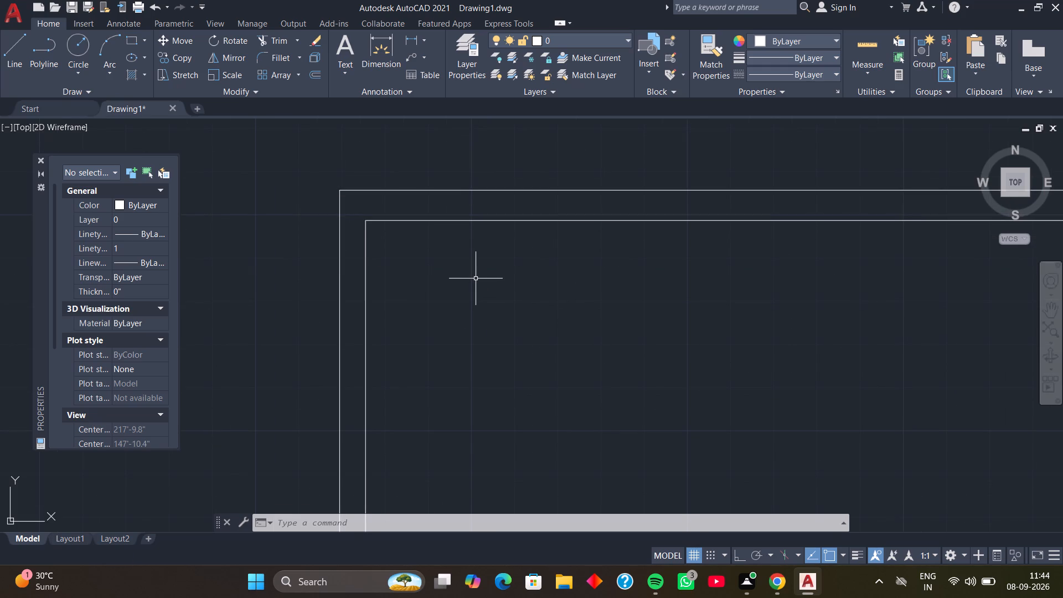
scroll(472, 279, "down", 2)
middle_click_drag(468, 292, 445, 270)
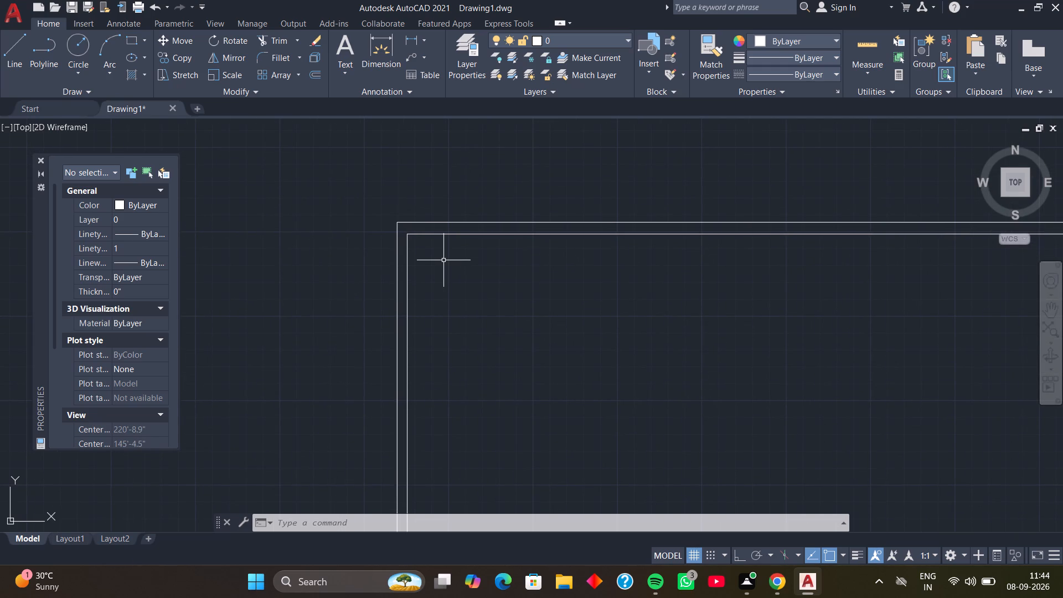
key("o")
key("space")
key("space")
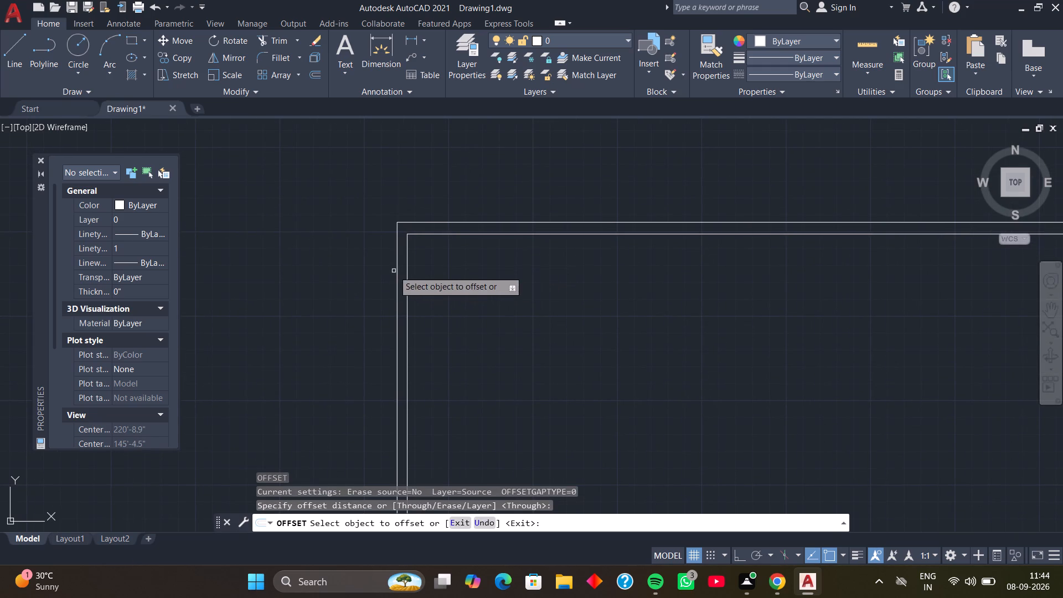
left_click(398, 275)
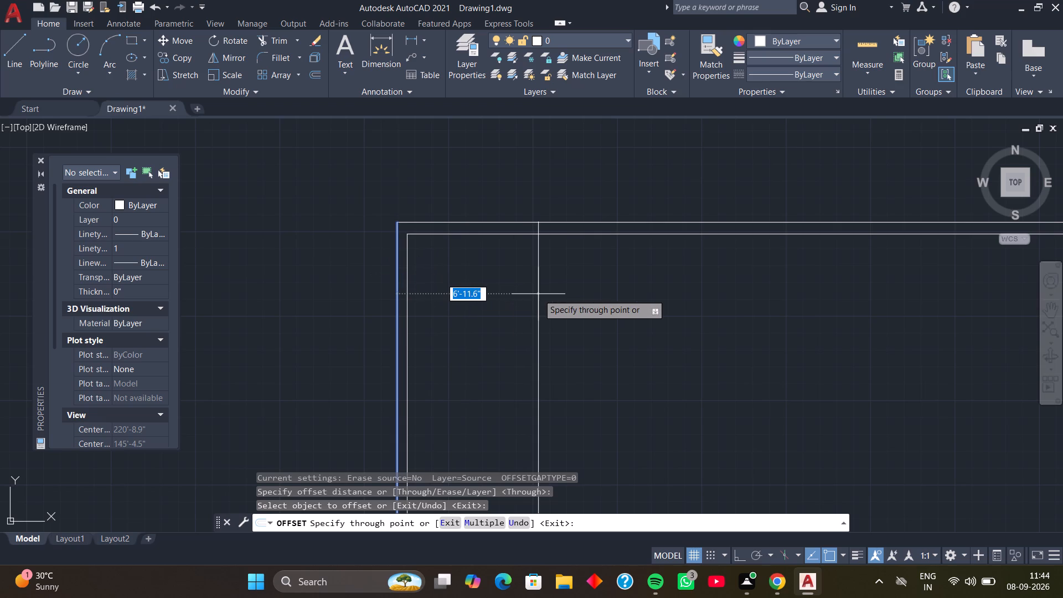
type("17'")
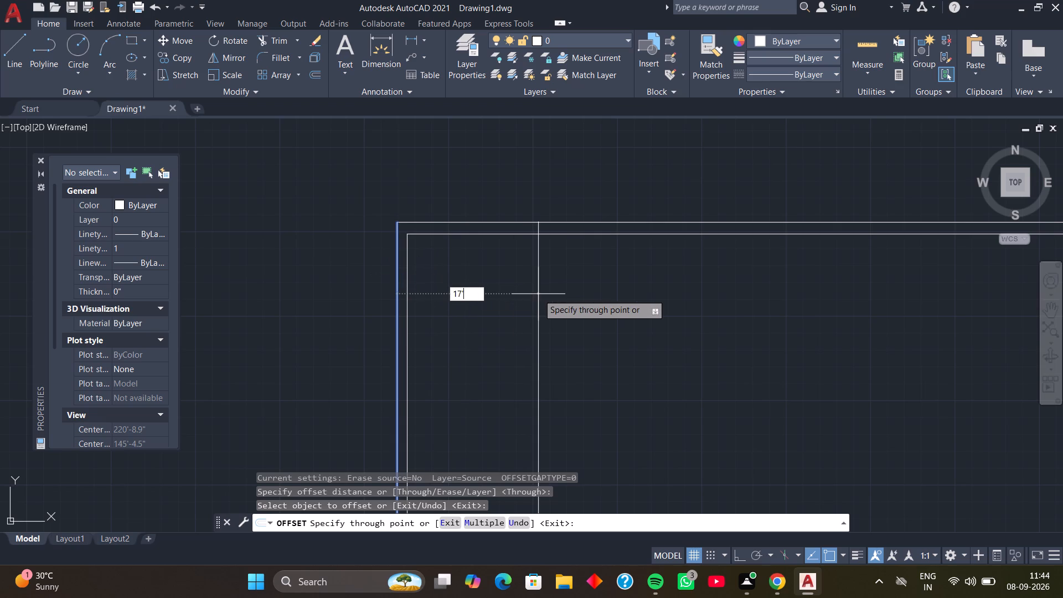
key("Return")
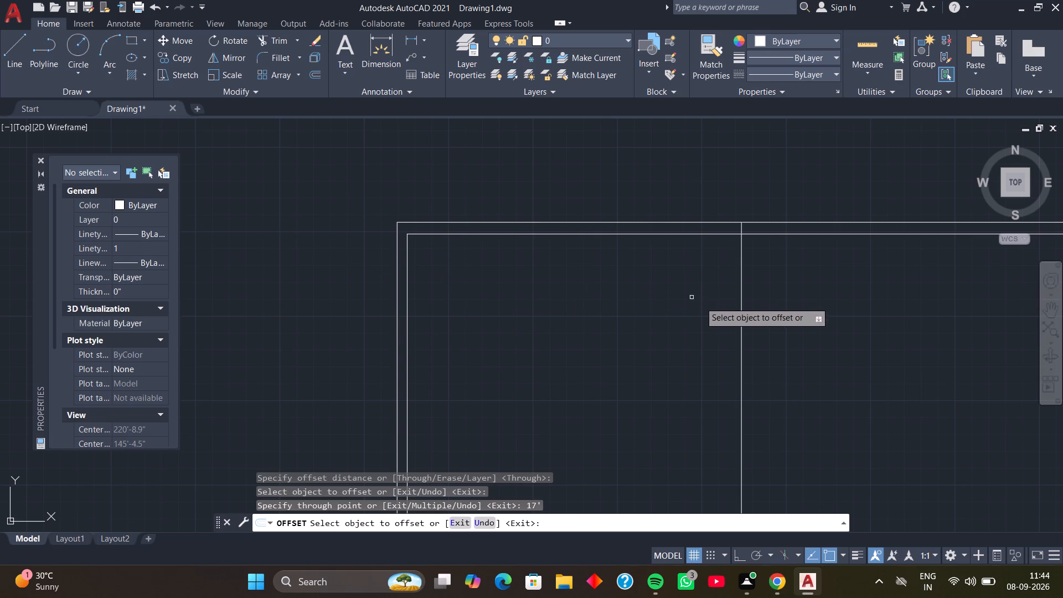
Offset the vertical line at 17' back 6" to the left to form the partition wall thickness.
left_click(742, 323)
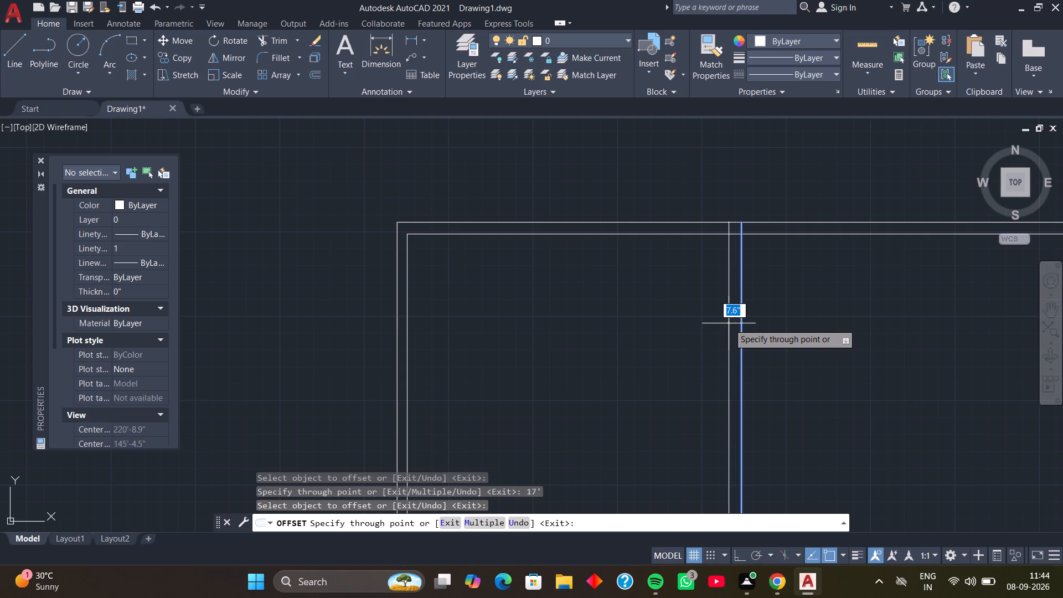
key("6")
key("Return")
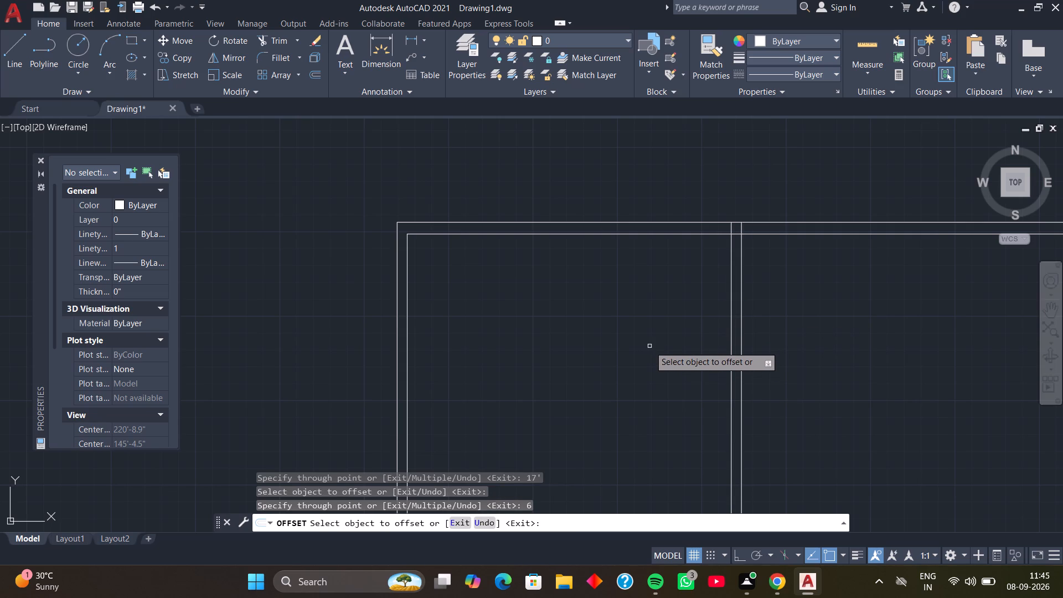
key("space")
Trim the two top wall lines beyond the 17' partition and the inner overruns to form a clean top-right wall corner.
middle_click_drag(645, 324, 621, 319)
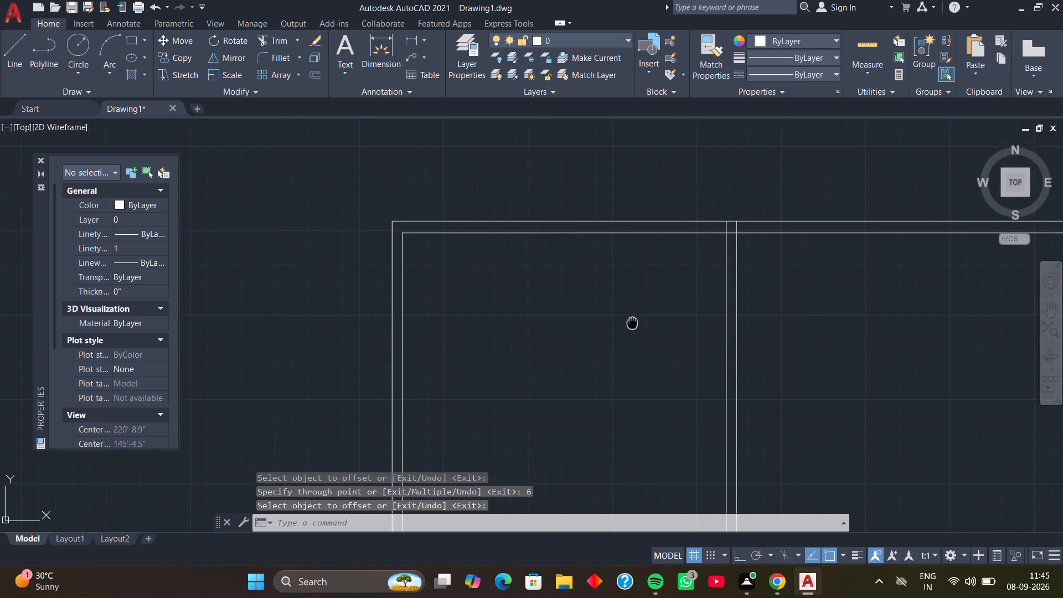
middle_click_drag(621, 319, 481, 310)
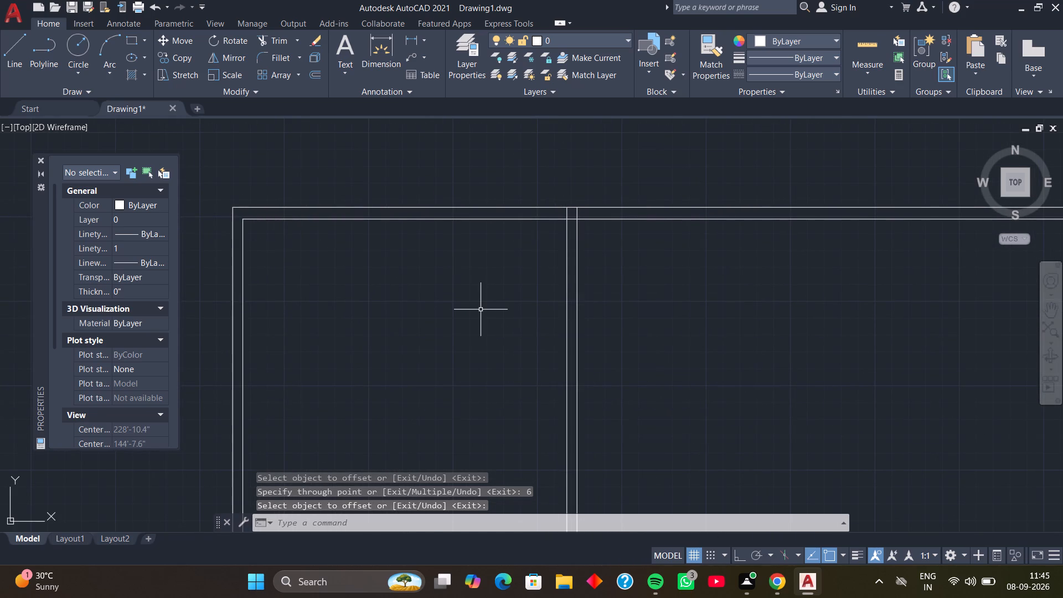
middle_click_drag(607, 279, 481, 333)
middle_click_drag(481, 333, 486, 332)
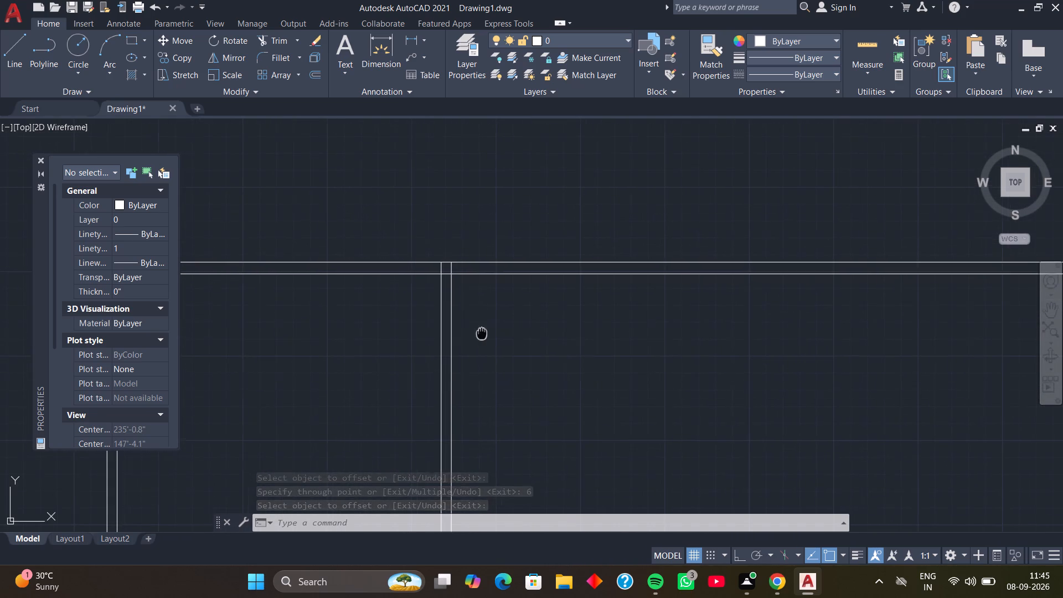
middle_click_drag(486, 332, 502, 326)
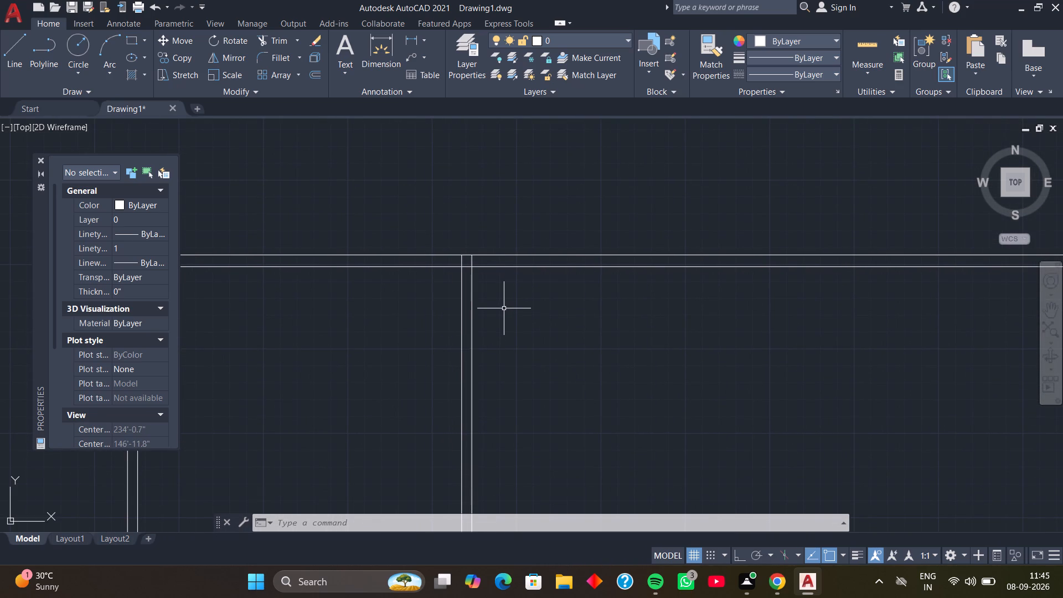
type("TR")
key("space")
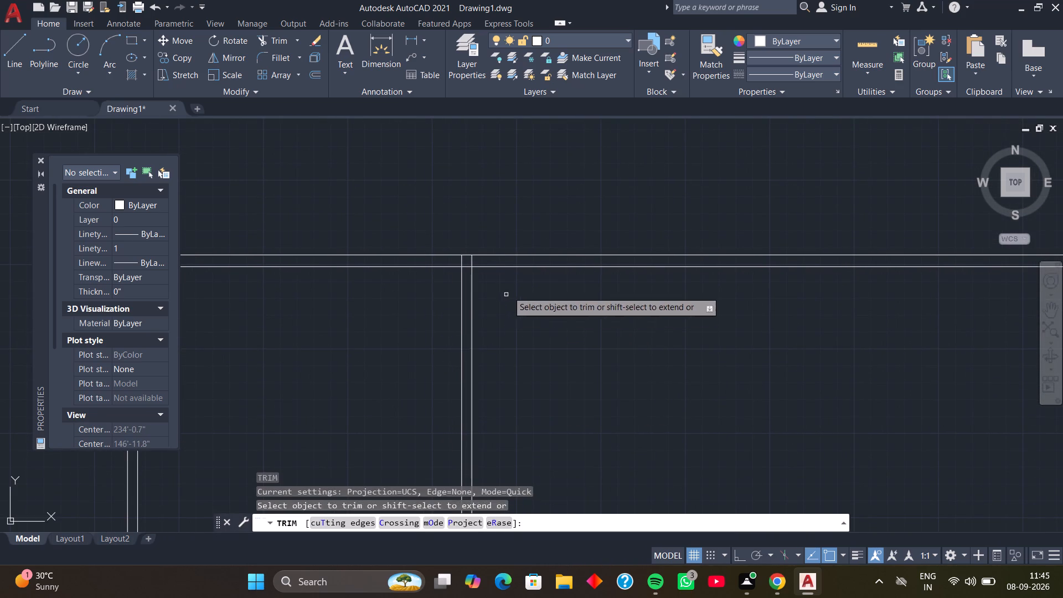
left_click_drag(542, 234, 538, 282)
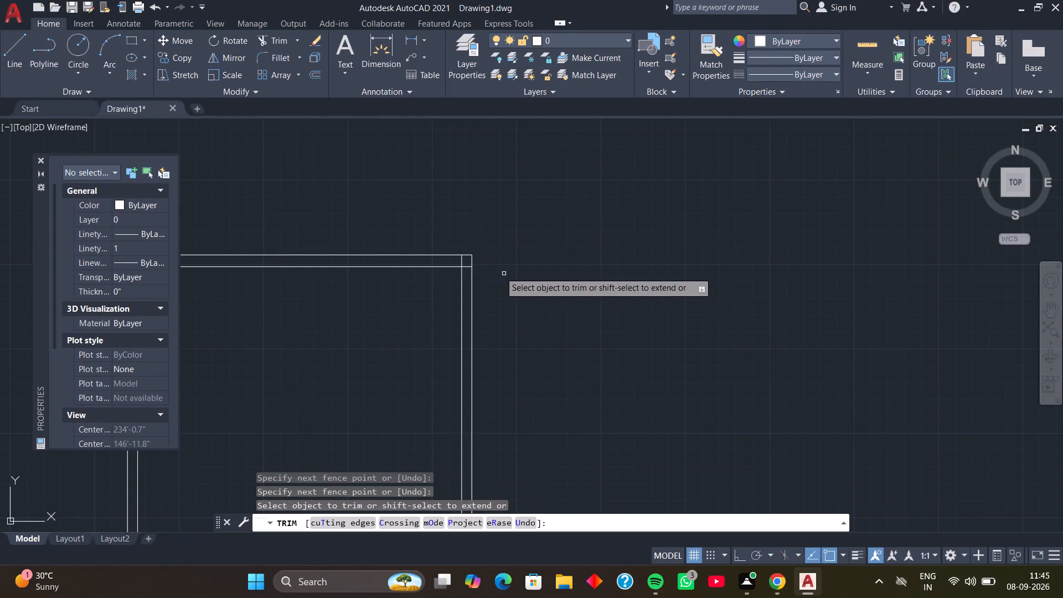
scroll(461, 262, "up", 3)
left_click(453, 260)
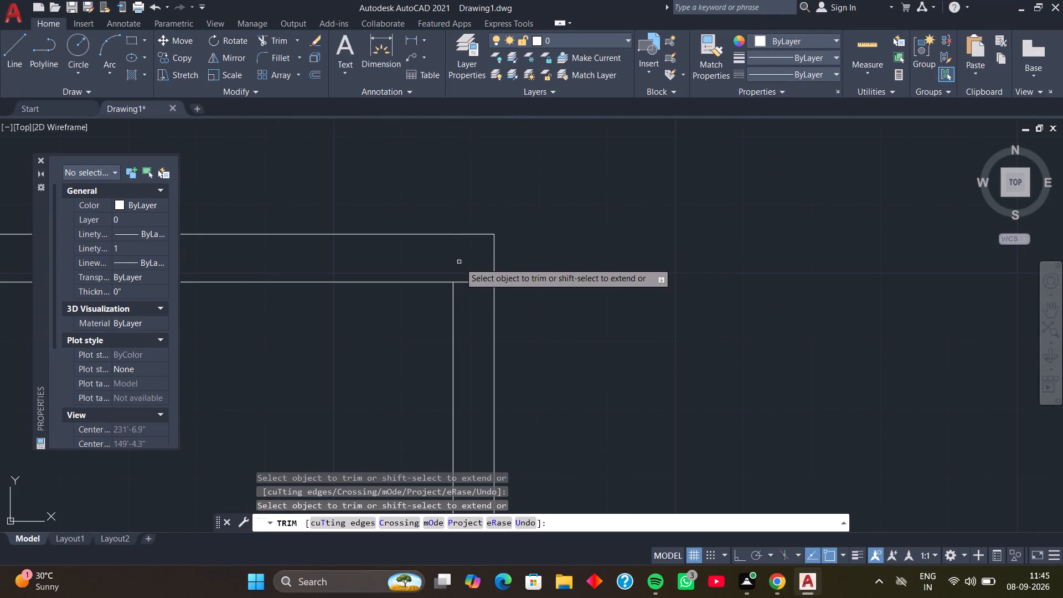
left_click(470, 282)
scroll(469, 281, "down", 2)
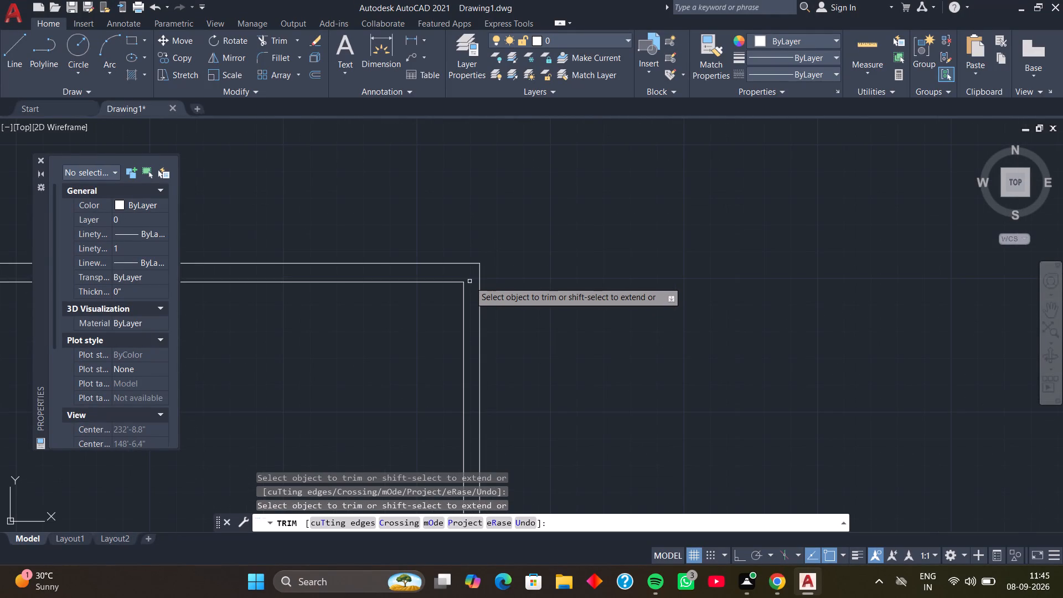
key("space")
Offset the inner top wall line 10' downward into the room.
scroll(453, 280, "down", 2)
middle_click_drag(433, 310, 512, 239)
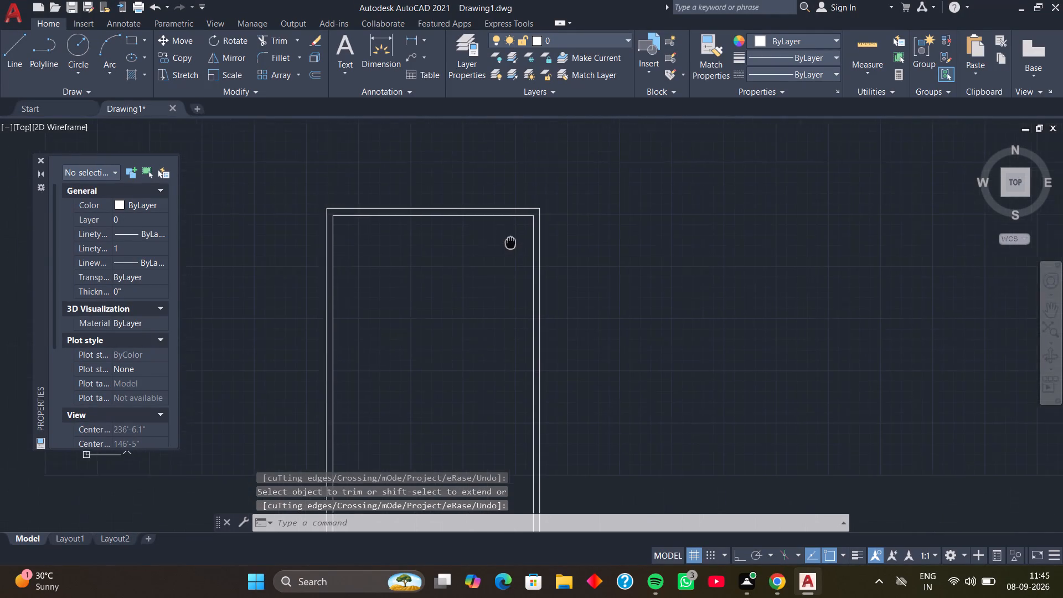
middle_click_drag(512, 239, 513, 237)
middle_click_drag(497, 251, 507, 250)
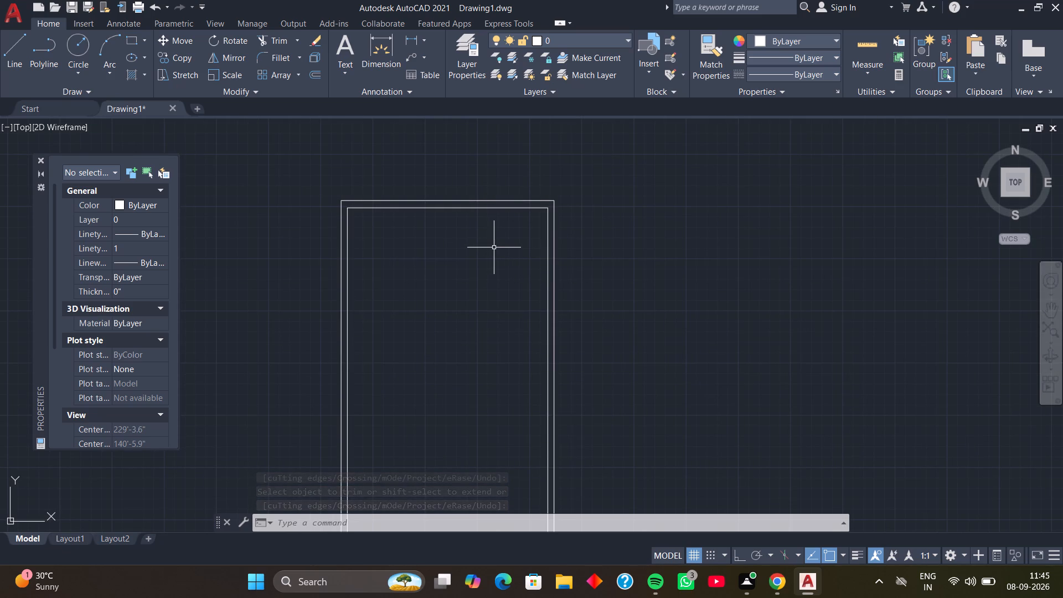
scroll(487, 236, "up", 2)
middle_click_drag(486, 233, 497, 261)
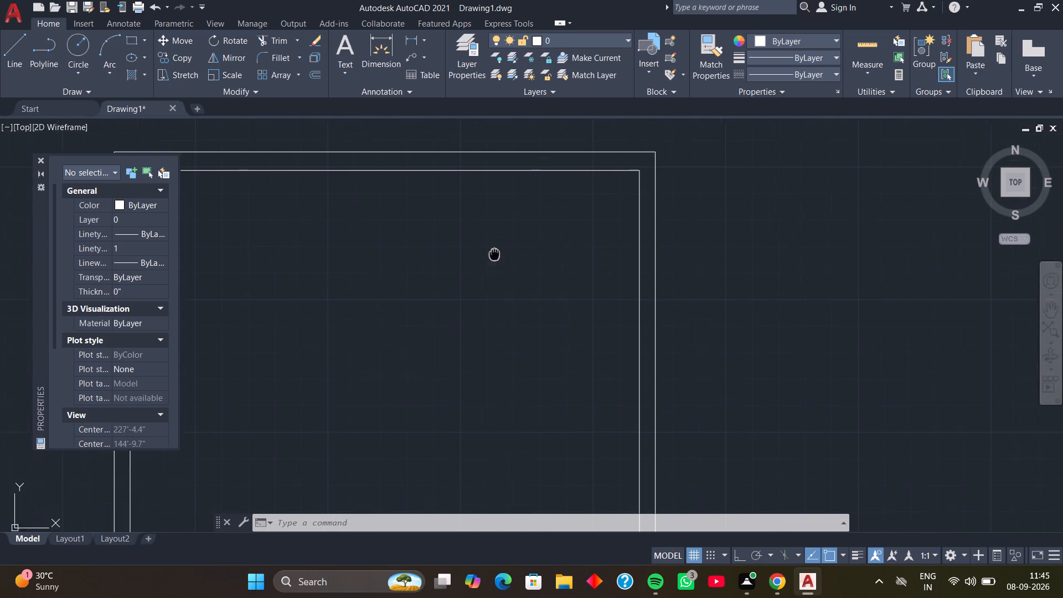
middle_click_drag(497, 261, 525, 281)
scroll(524, 281, "down", 1)
middle_click_drag(523, 279, 541, 267)
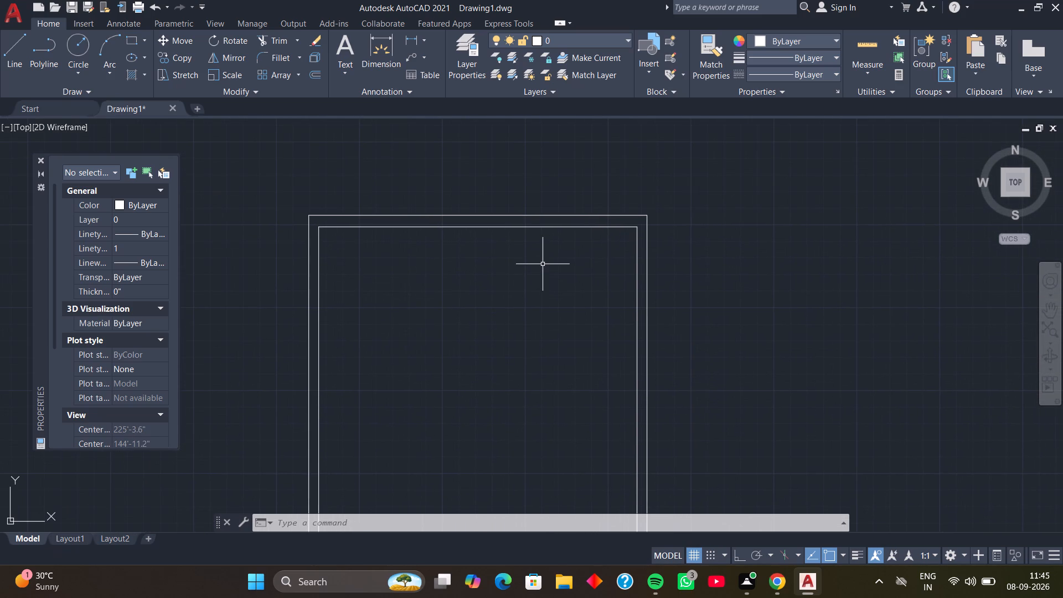
type("O")
key("space")
key("space")
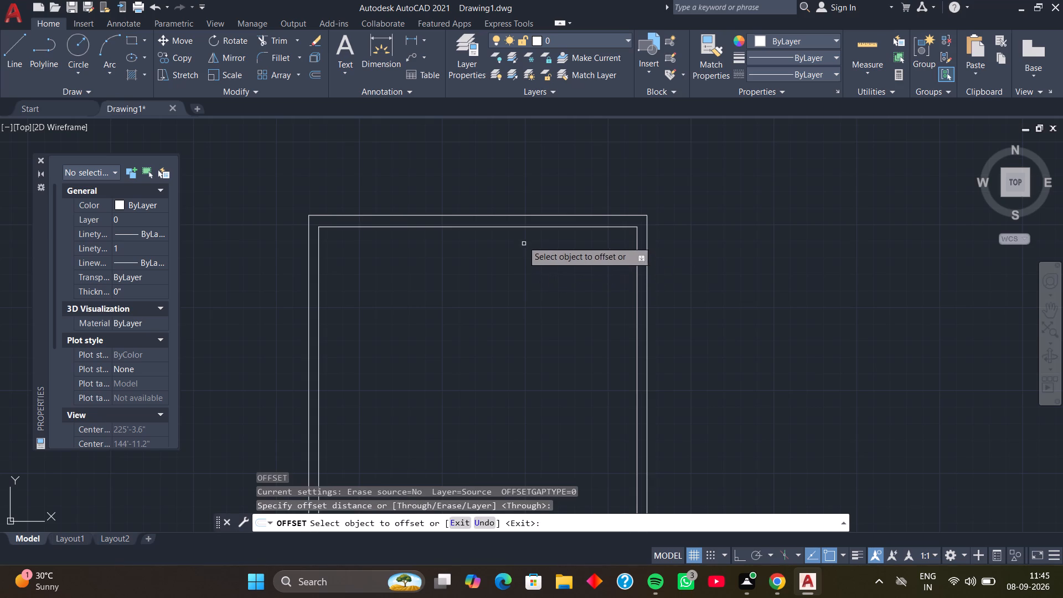
left_click(519, 227)
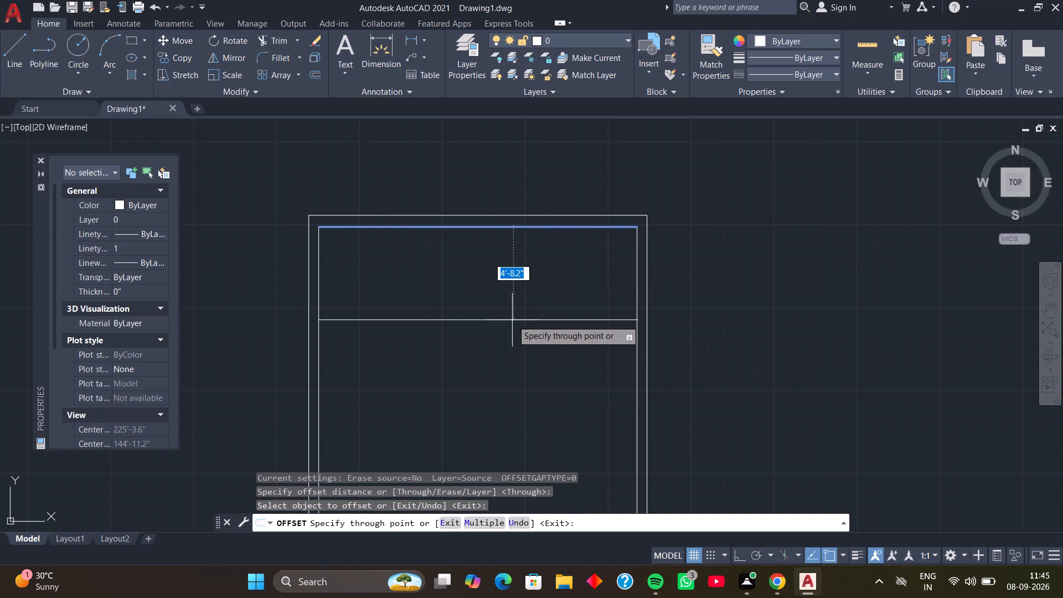
type("10'")
key("Return")
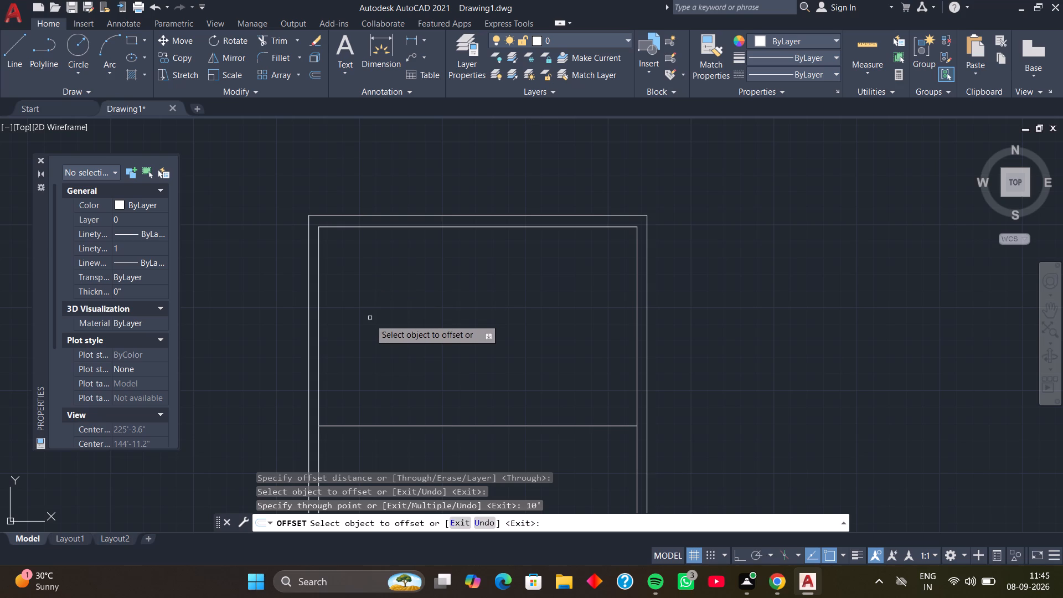
Offset the new horizontal line 6" further down to form the bottom wall's thickness, and end the Offset command.
middle_click_drag(370, 323, 367, 276)
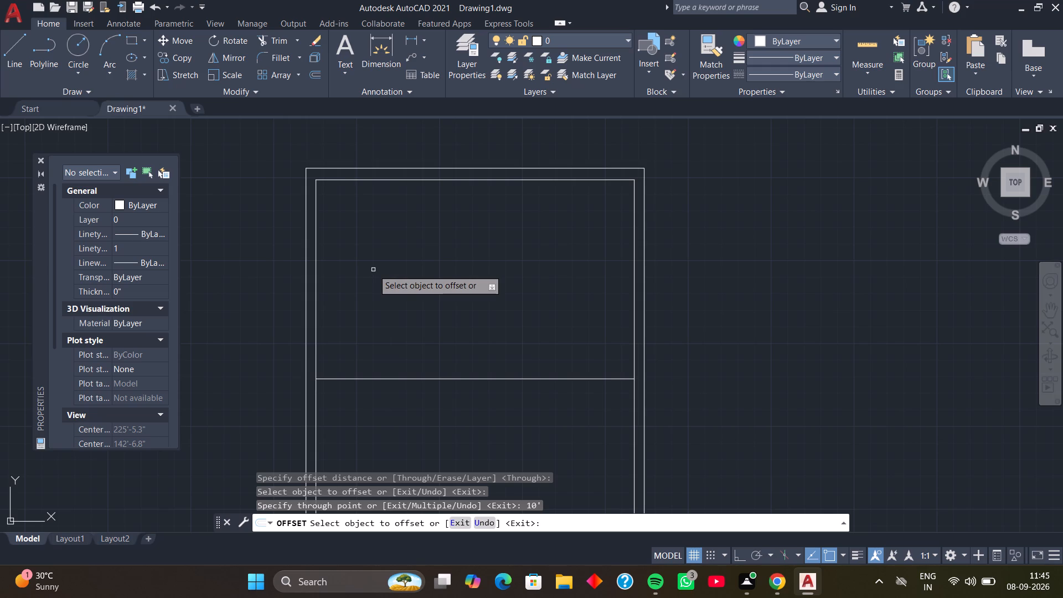
scroll(414, 327, "down", 1)
middle_click_drag(417, 342, 407, 295)
left_click(415, 312)
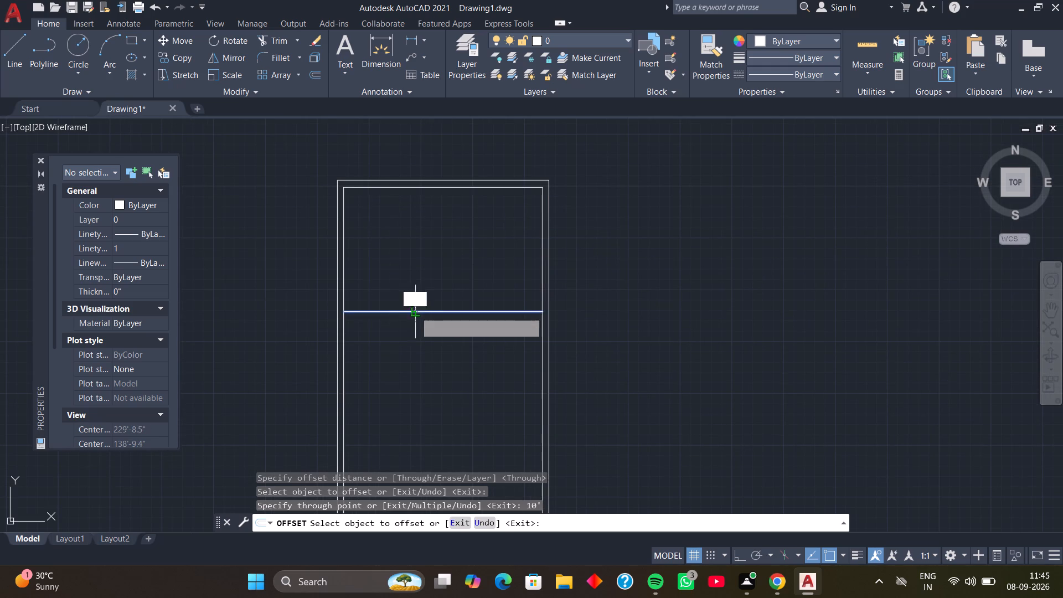
key("6")
key("Return")
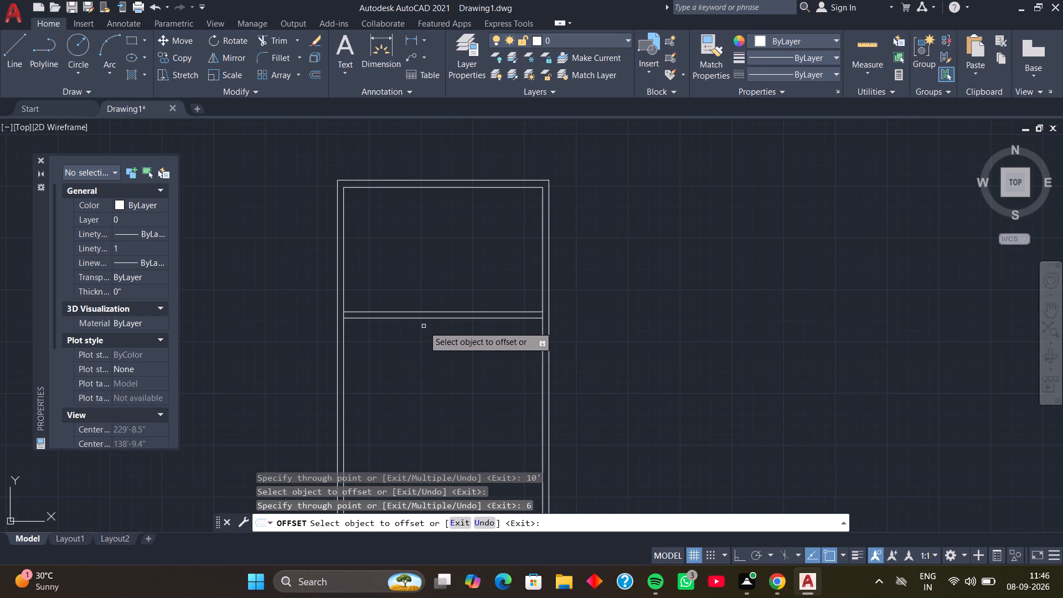
key("space")
Extend both ends of the two bottom wall lines to the room's outer left and right vertical lines.
key("e")
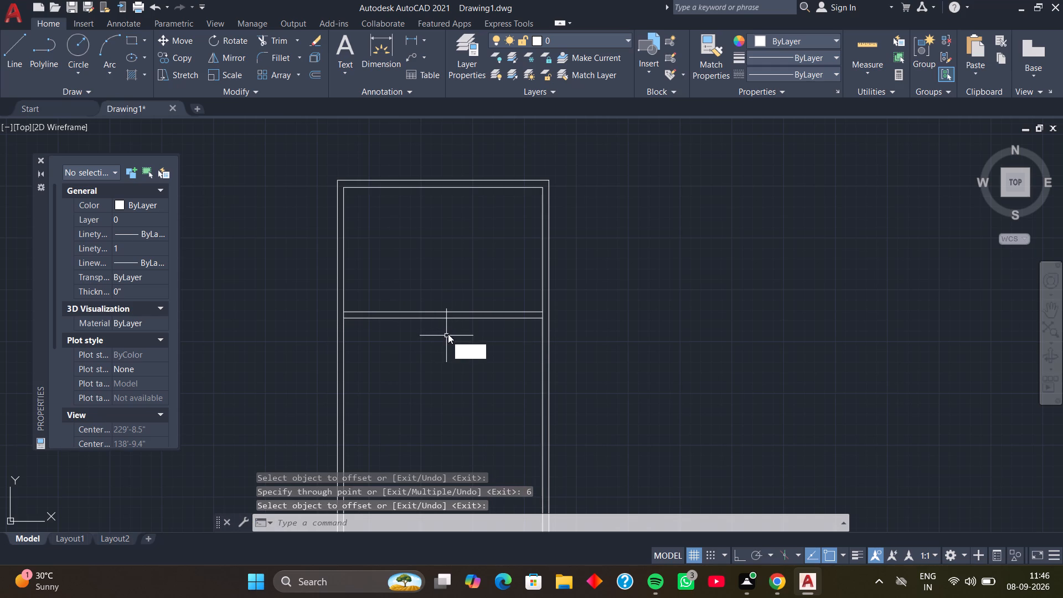
type("X")
key("space")
left_click_drag(514, 300, 524, 342)
left_click_drag(391, 284, 370, 328)
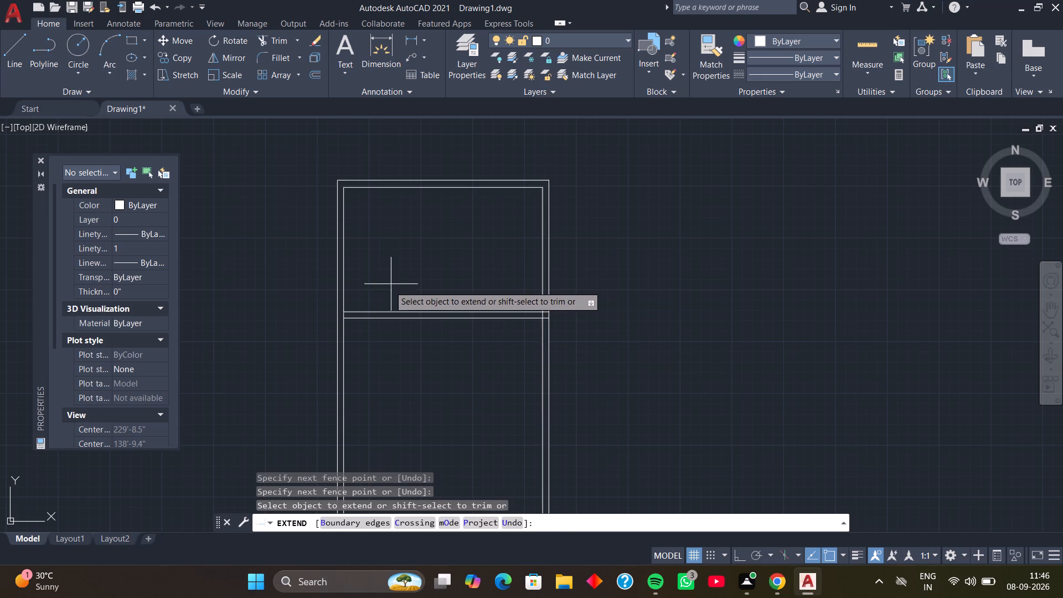
left_click_drag(370, 328, 367, 336)
key("space")
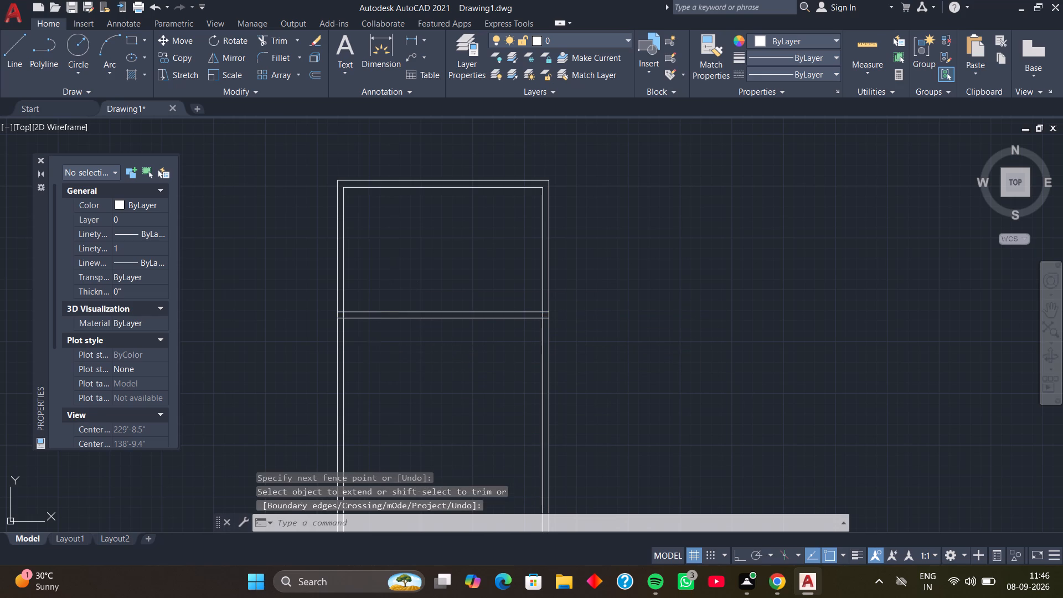
Trim off the left and right pairs of vertical wall lines below the room's bottom wall.
key("t")
key("r")
key("space")
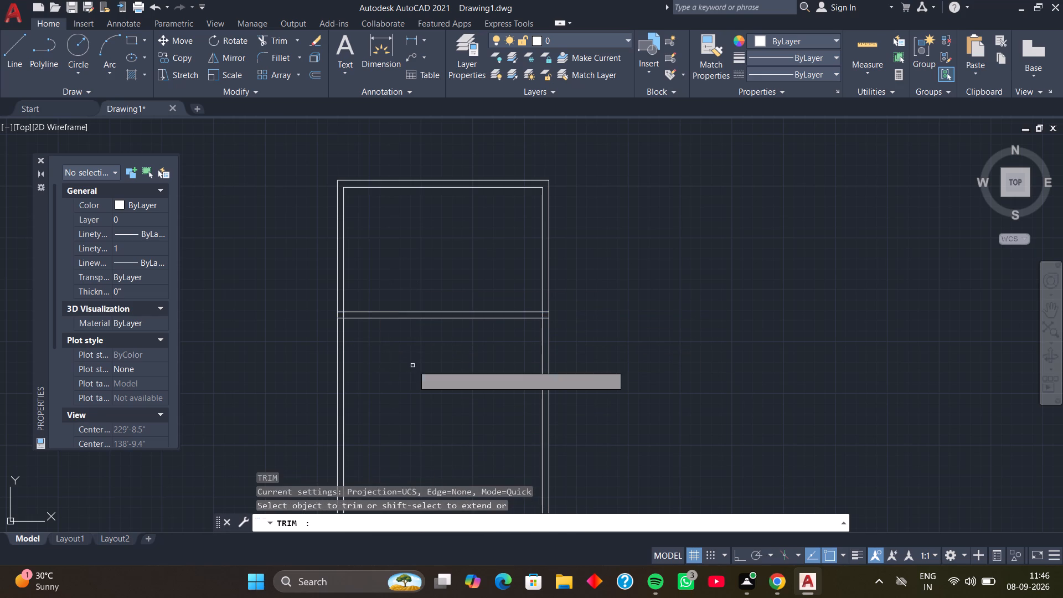
left_click_drag(390, 360, 424, 396)
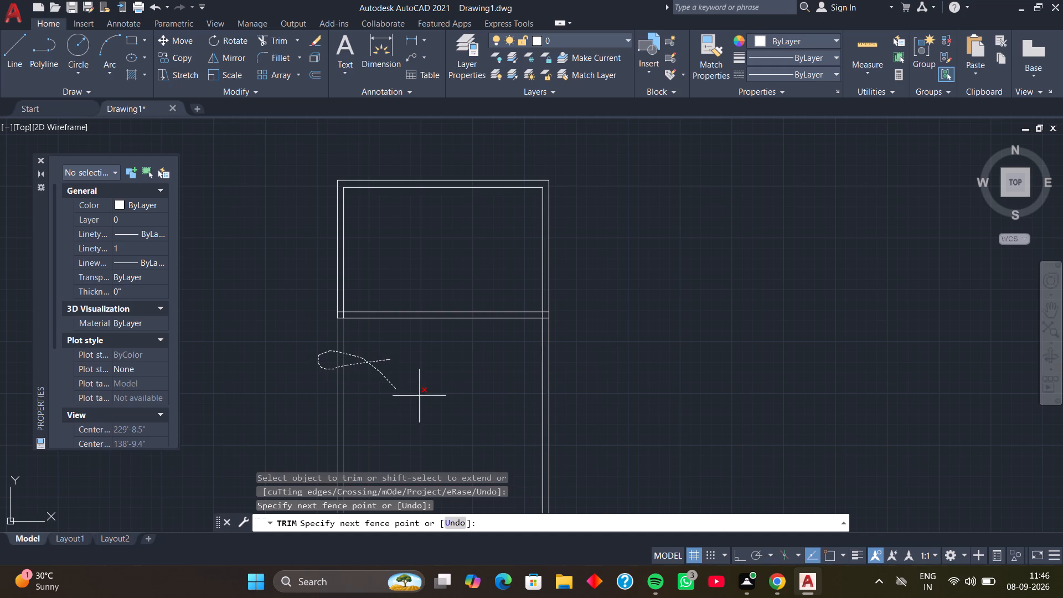
left_click_drag(424, 396, 581, 368)
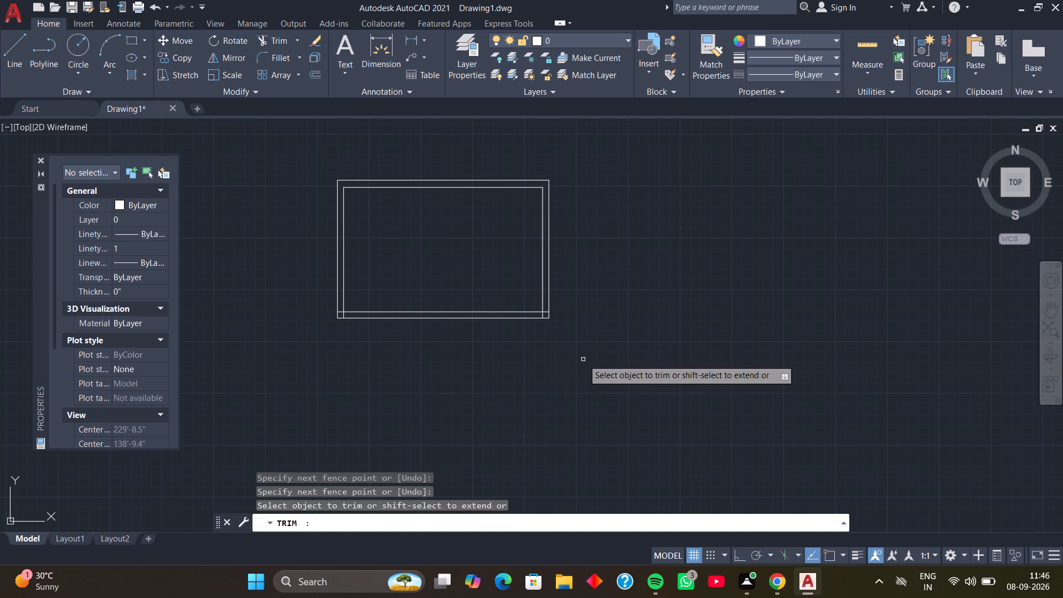
Trim the overrunning inner line ends at the room's bottom-right wall corner.
scroll(522, 324, "up", 3)
middle_click_drag(544, 319, 544, 318)
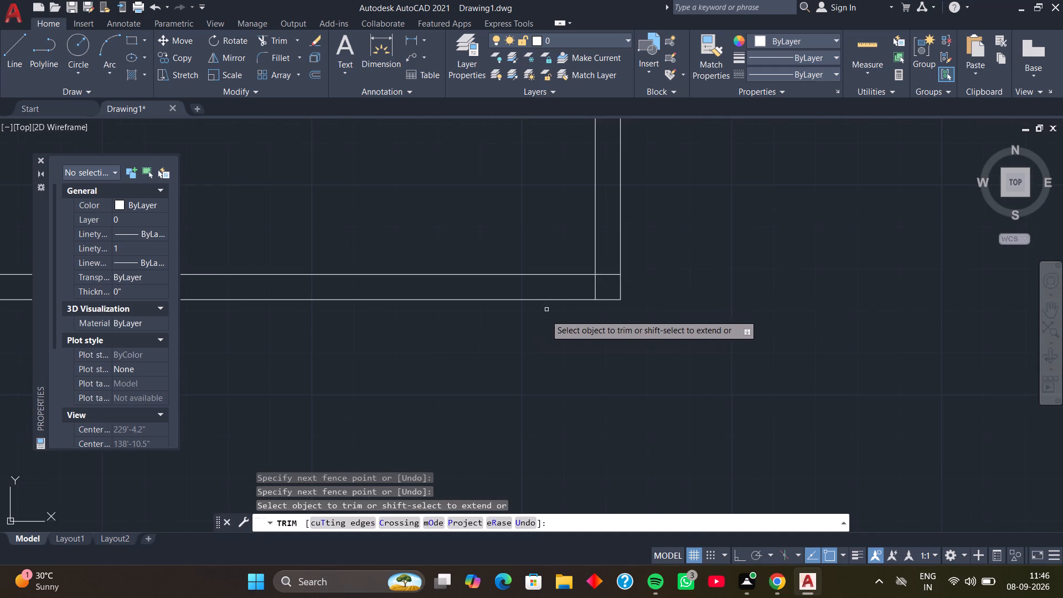
middle_click_drag(544, 318, 539, 368)
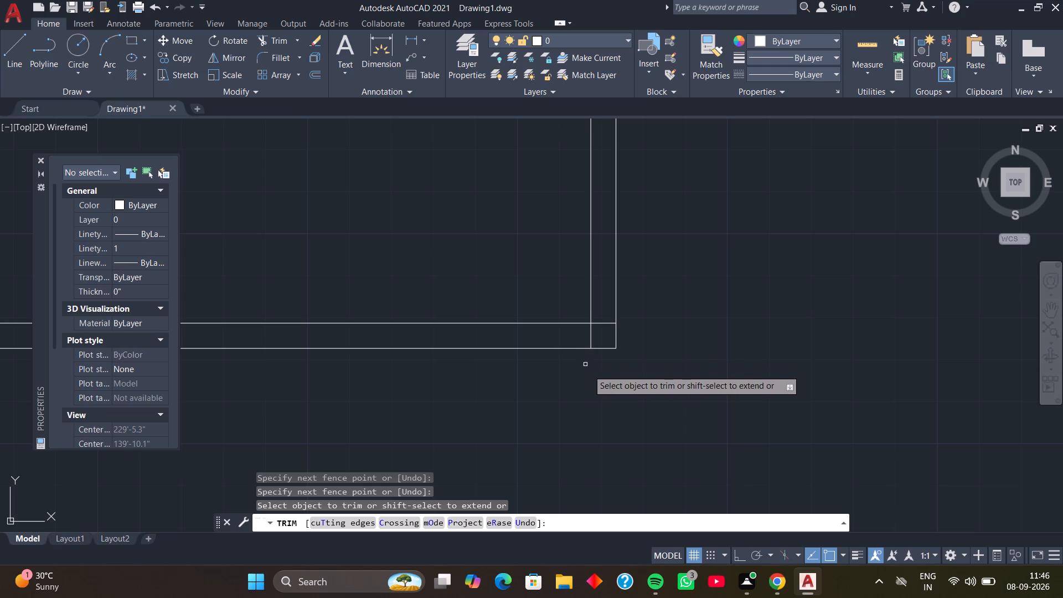
middle_click_drag(588, 370, 617, 384)
middle_click_drag(611, 386, 623, 386)
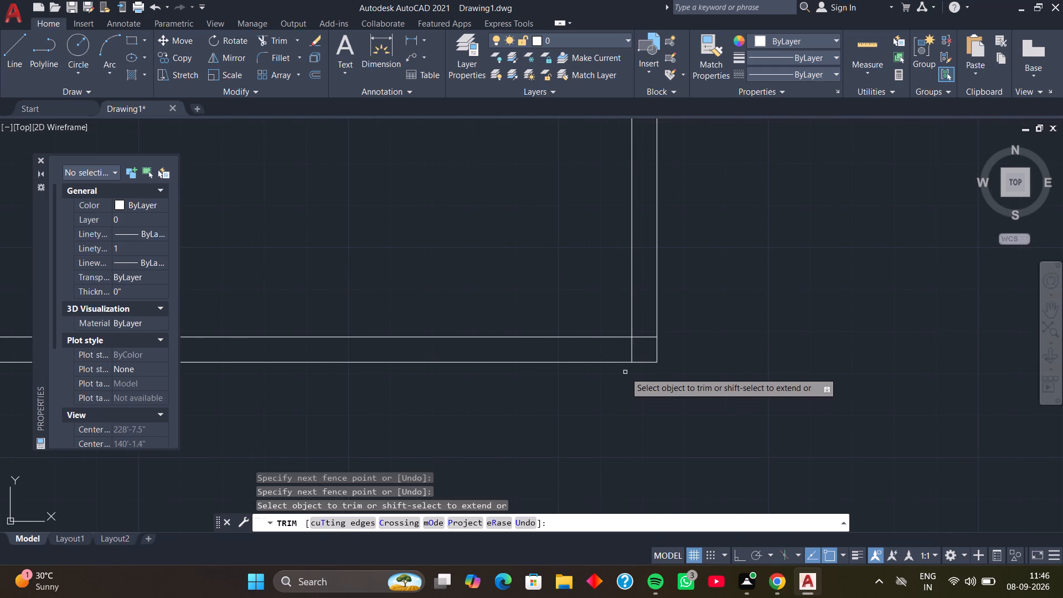
middle_click_drag(624, 372, 627, 391)
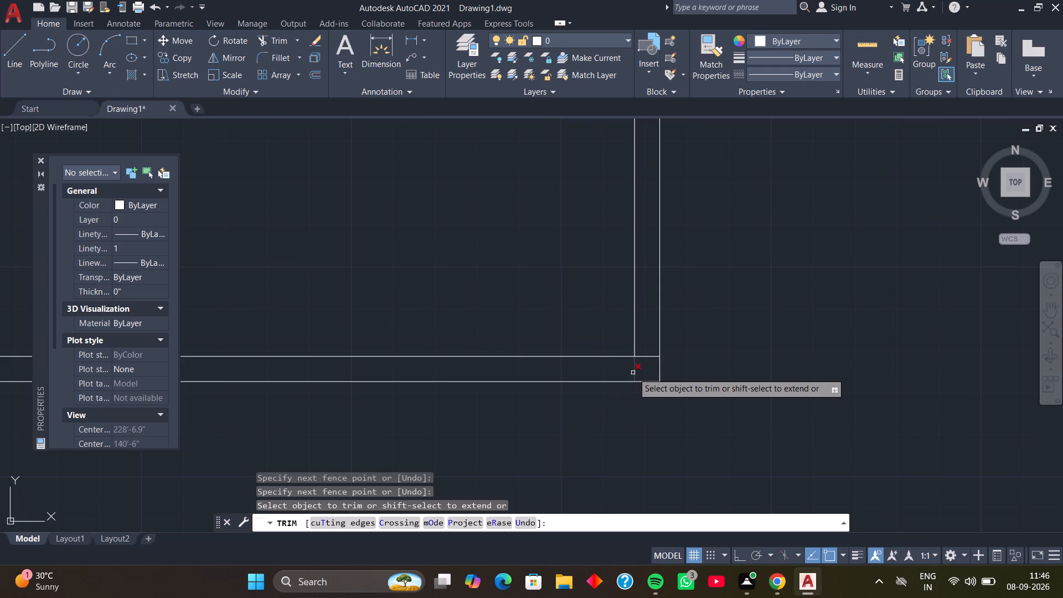
left_click(633, 373)
left_click(645, 358)
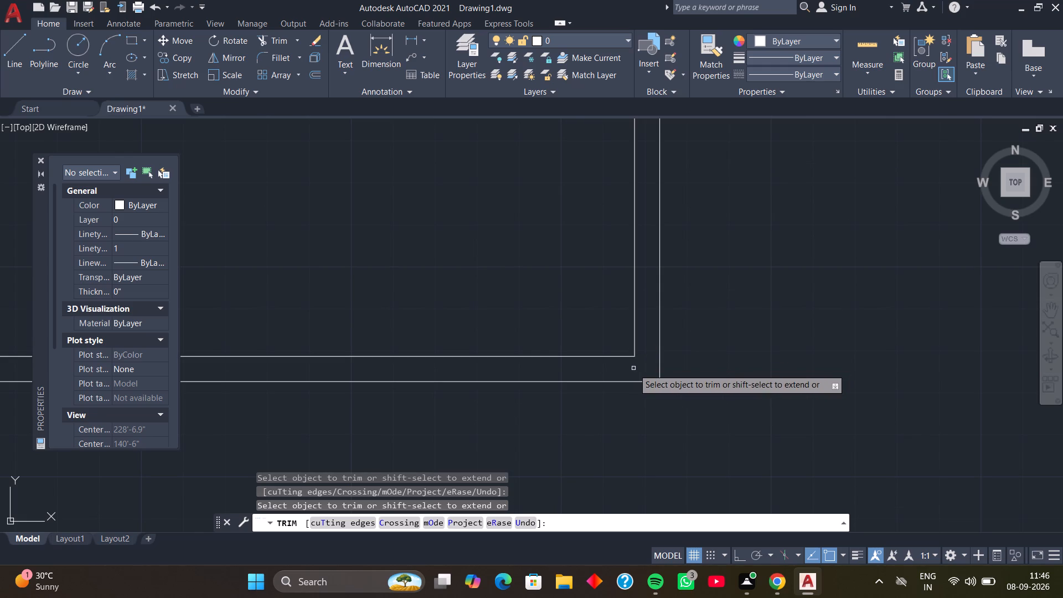
Trim the overrunning inner line ends at the room's bottom-left wall corner and end the Trim command.
scroll(633, 369, "down", 1)
middle_click_drag(617, 380, 670, 378)
middle_click_drag(675, 378, 694, 376)
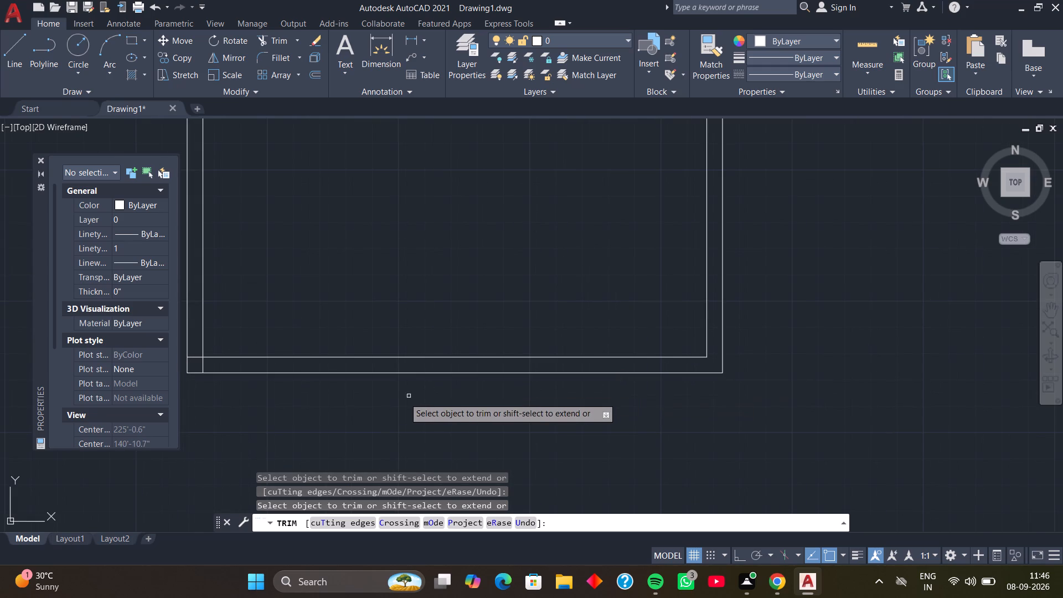
middle_click_drag(403, 399, 504, 412)
middle_click_drag(447, 410, 515, 405)
middle_click_drag(469, 399, 463, 398)
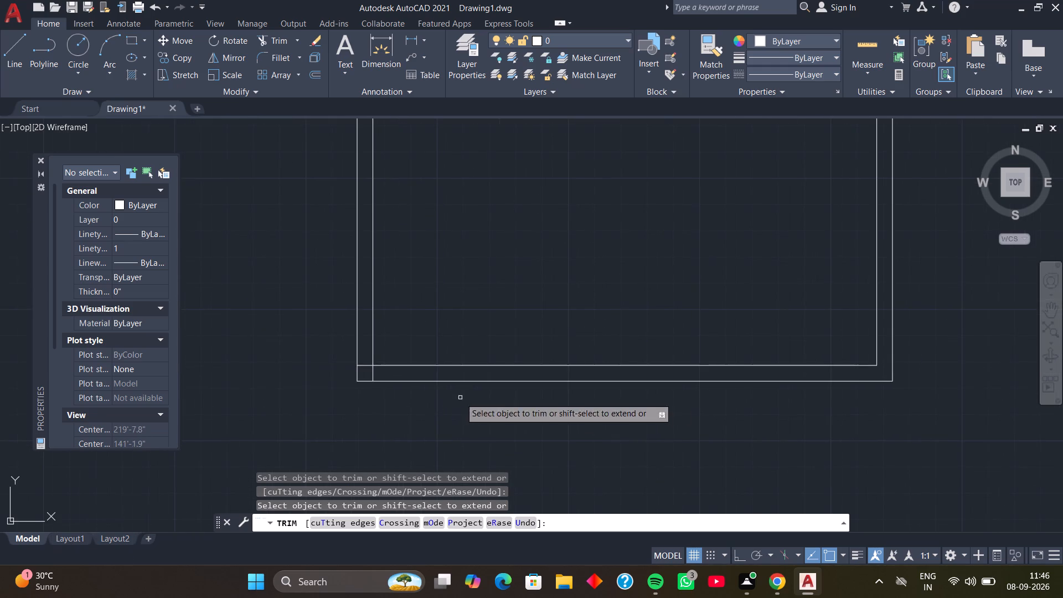
middle_click_drag(463, 398, 543, 394)
middle_click_drag(507, 382, 544, 379)
scroll(477, 367, "up", 2)
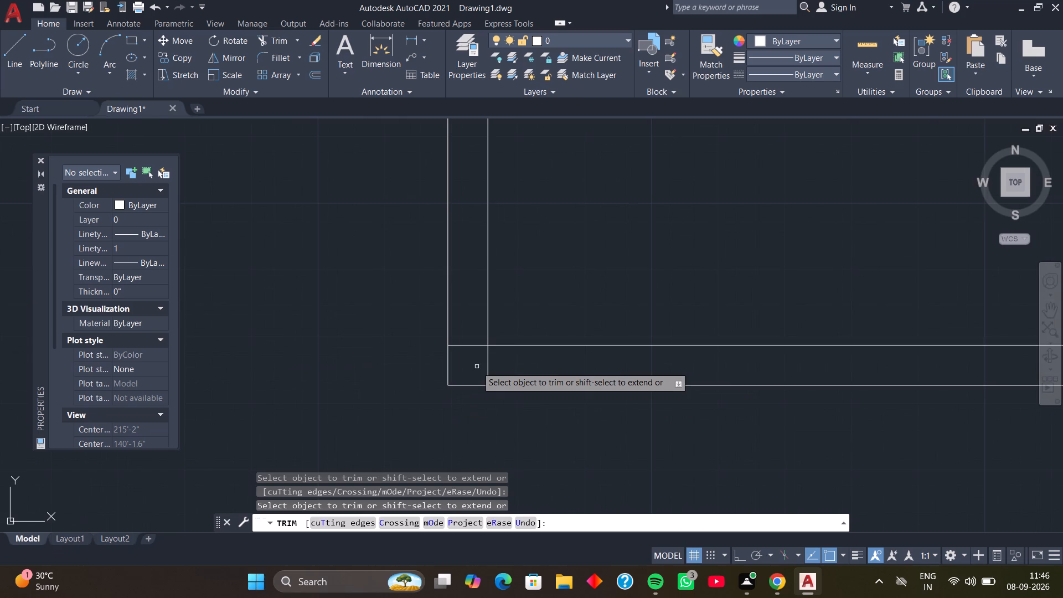
left_click(488, 367)
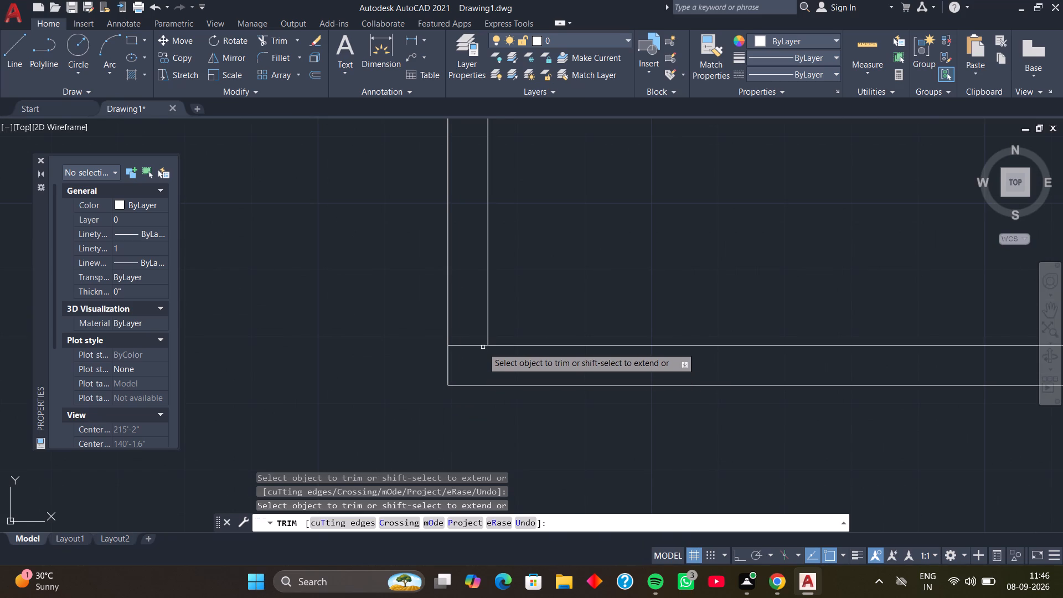
left_click(481, 346)
scroll(481, 358, "down", 2)
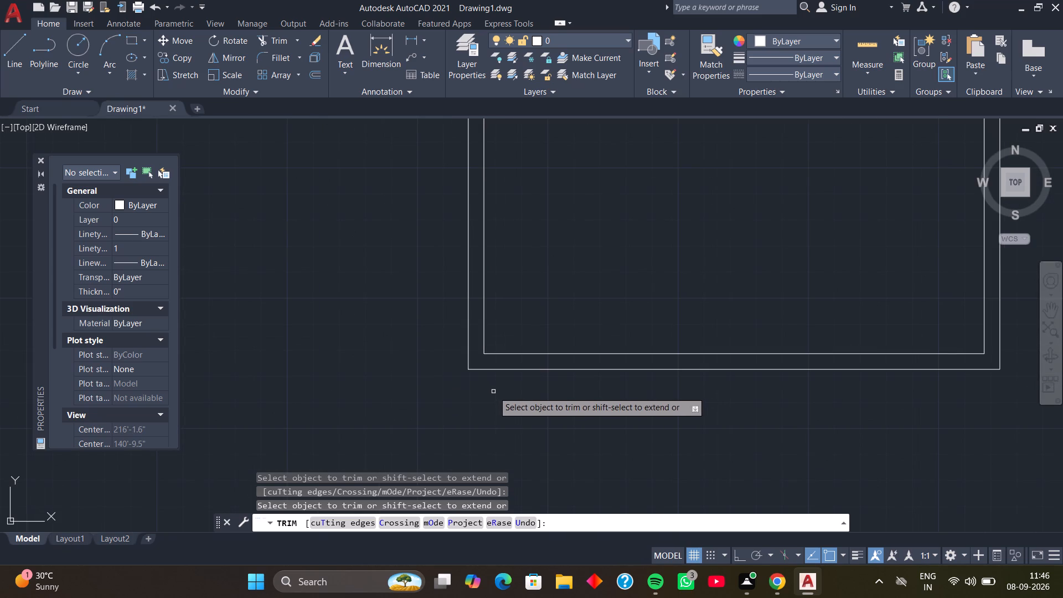
key("space")
scroll(516, 391, "down", 2)
middle_click_drag(568, 391, 534, 384)
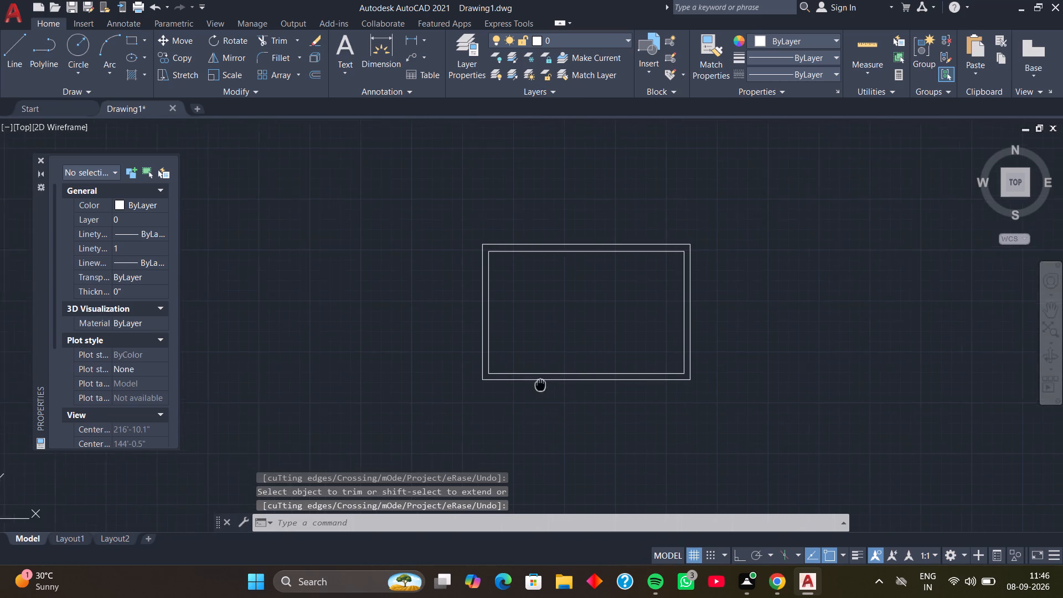
With Ortho on, draw a 9" wide, 6" deep wall projection outward from the room's outer line, closing at the bottom-right corner.
middle_click_drag(534, 384, 453, 389)
scroll(588, 394, "up", 2)
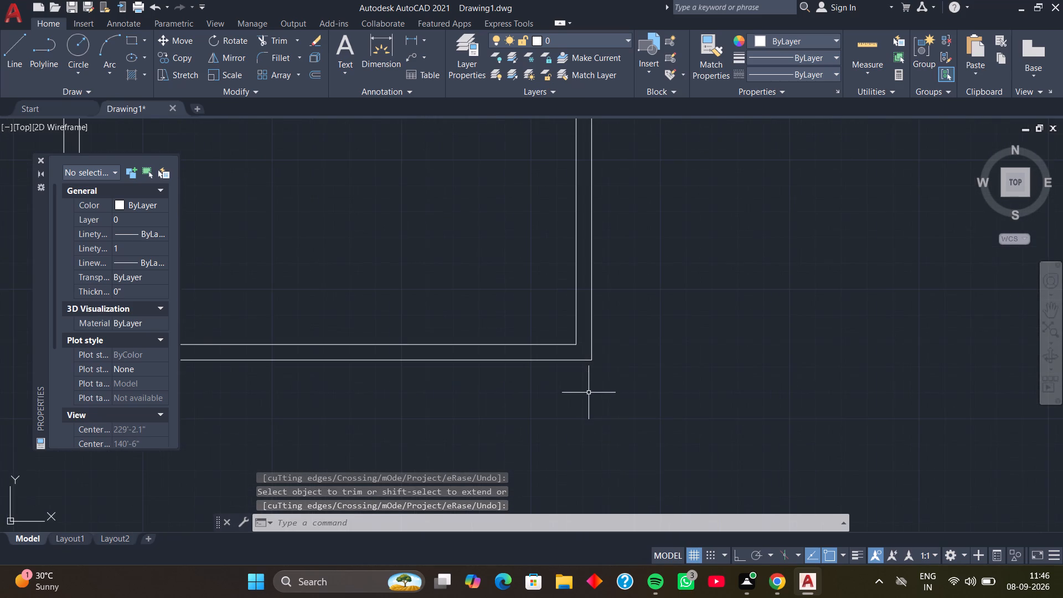
middle_click_drag(581, 386, 550, 398)
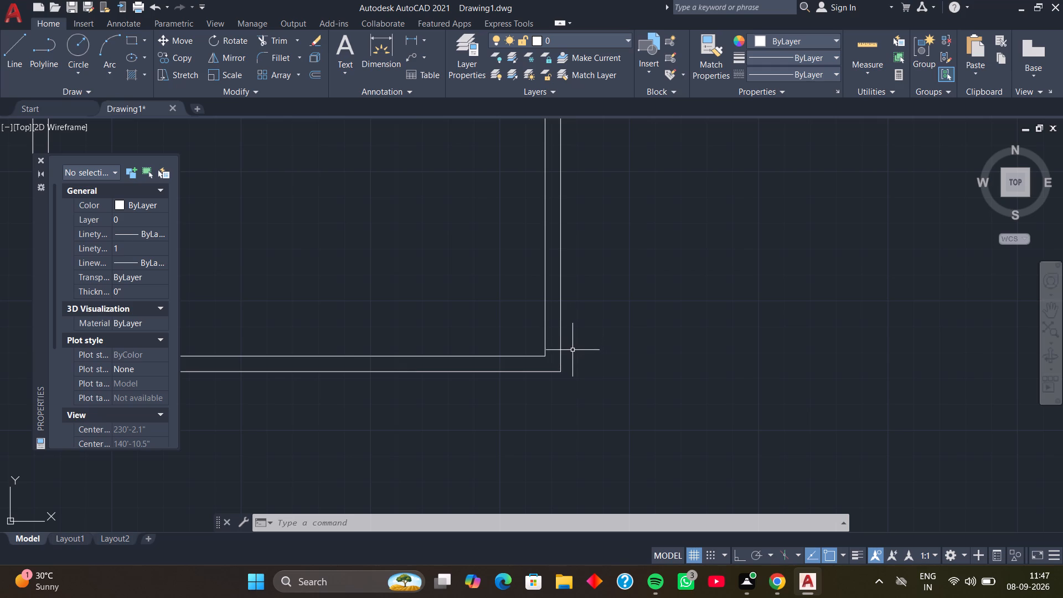
scroll(564, 340, "up", 2)
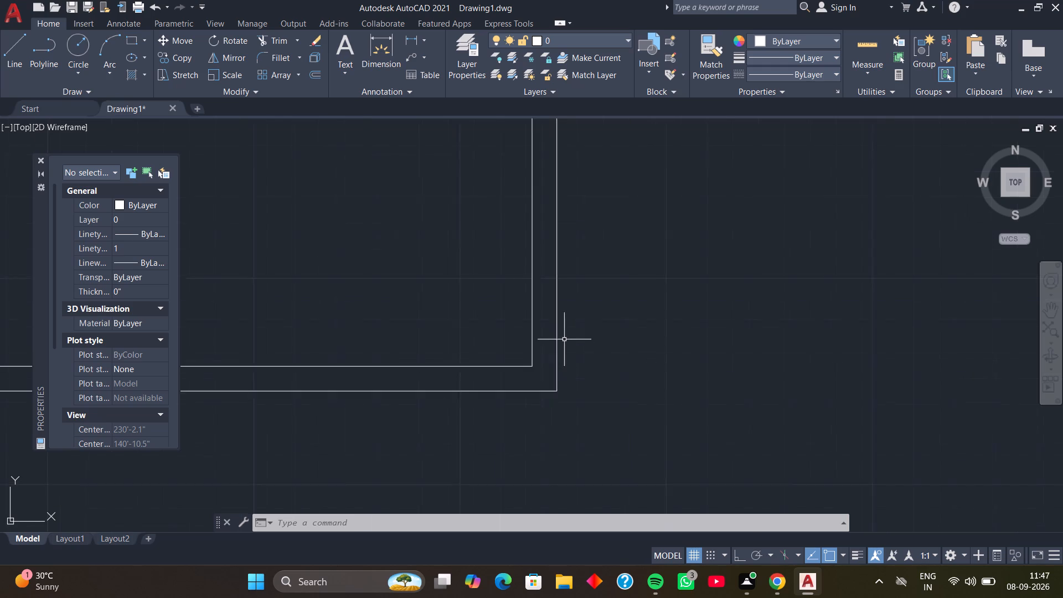
middle_click_drag(559, 358, 553, 324)
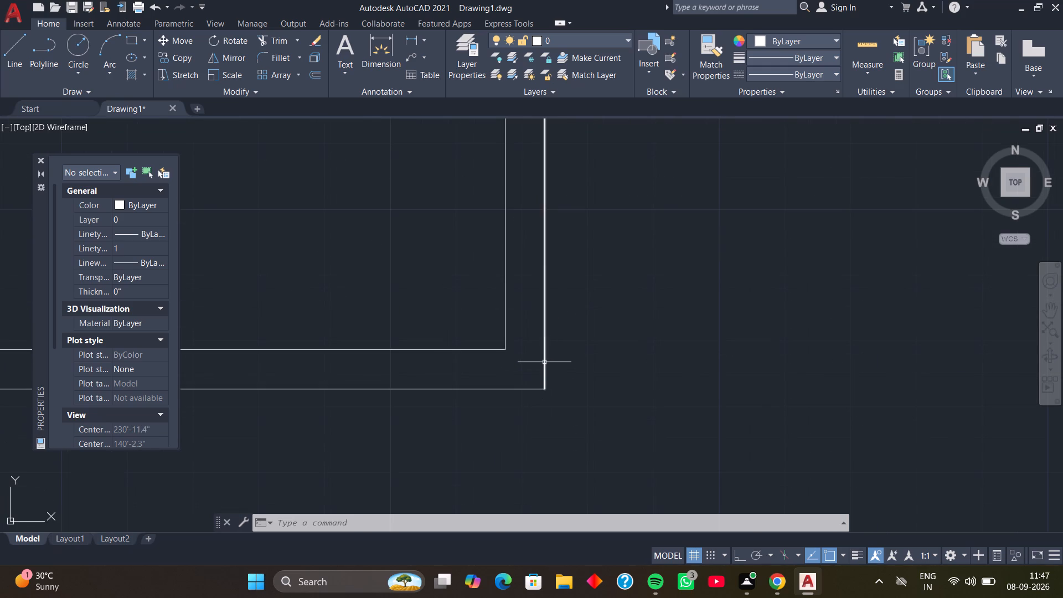
type("L")
key("space")
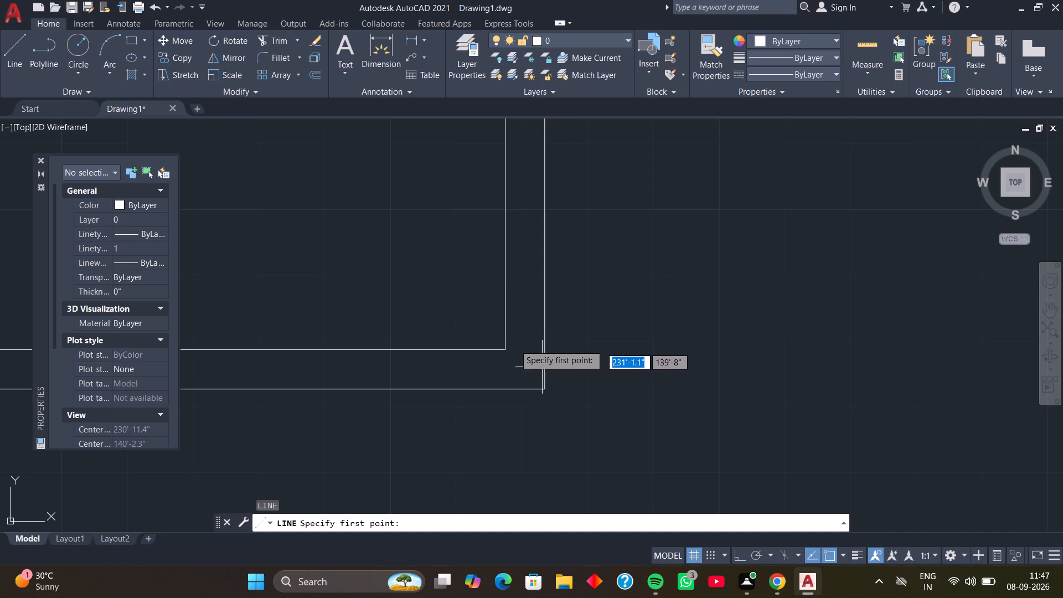
left_click(545, 350)
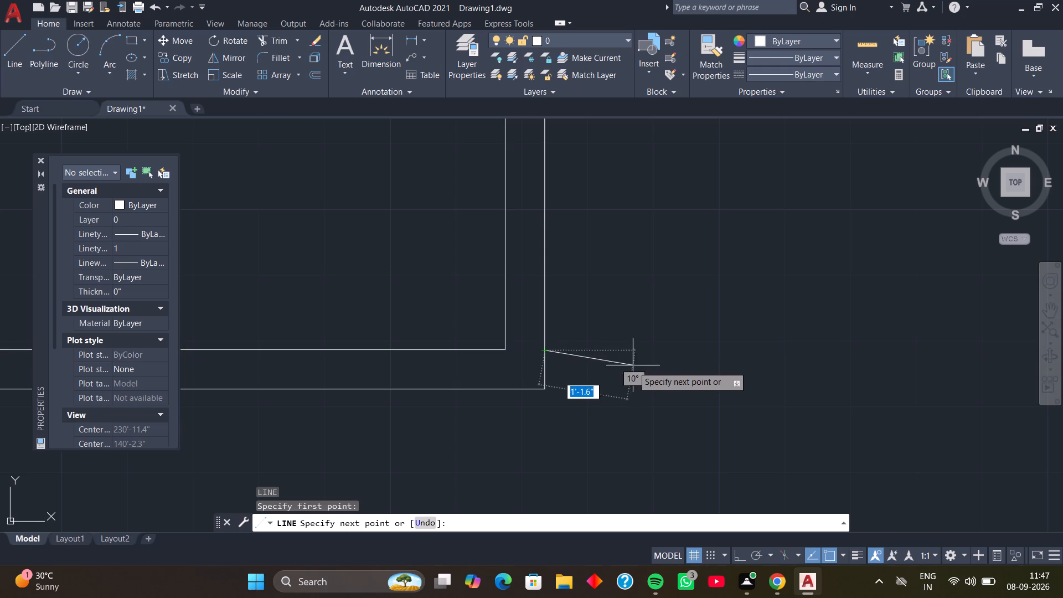
key("F8")
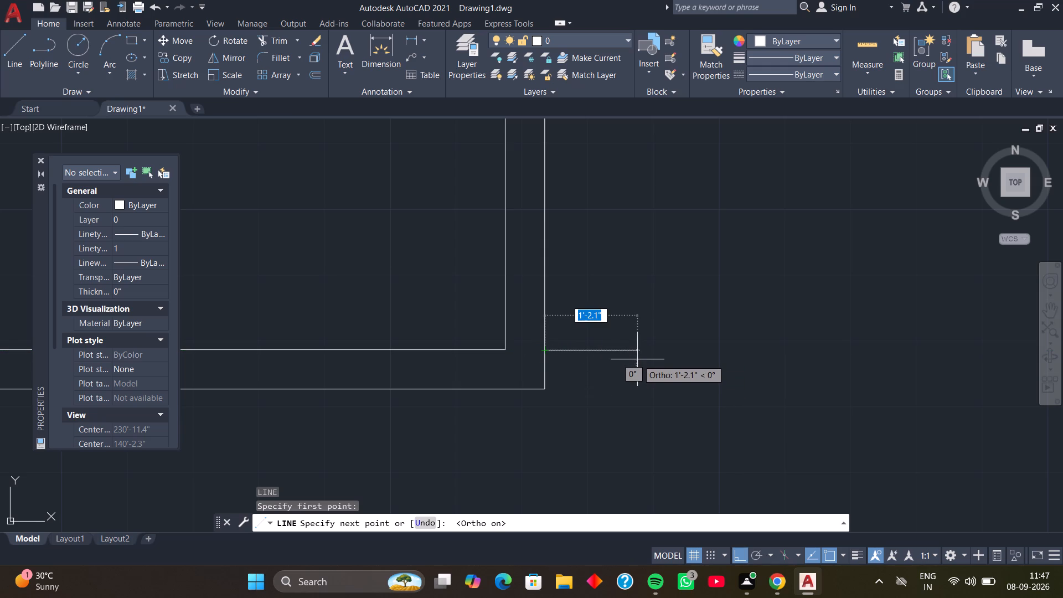
key("9")
key("Return")
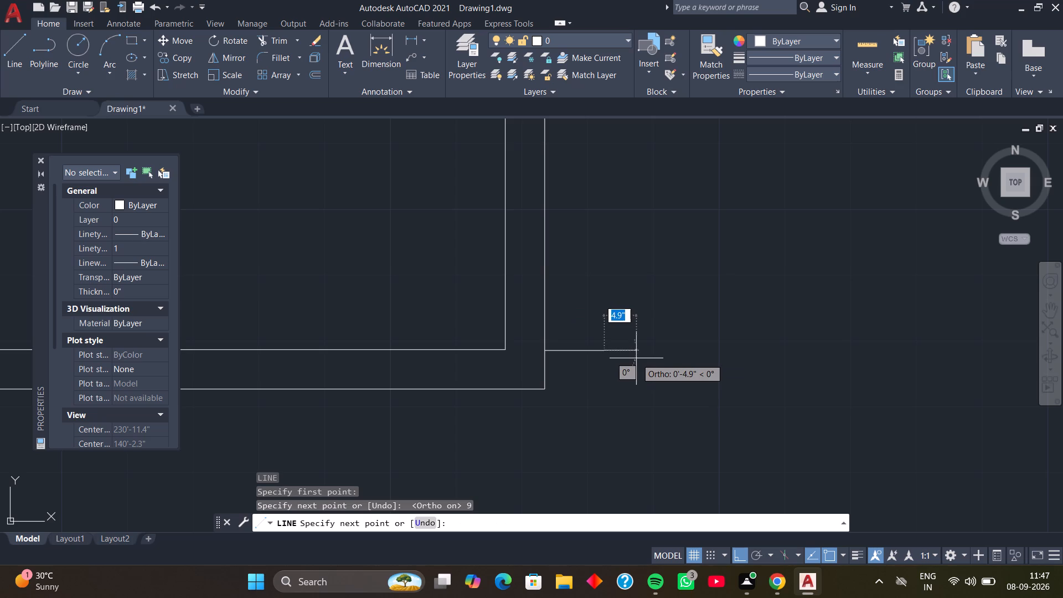
key("6")
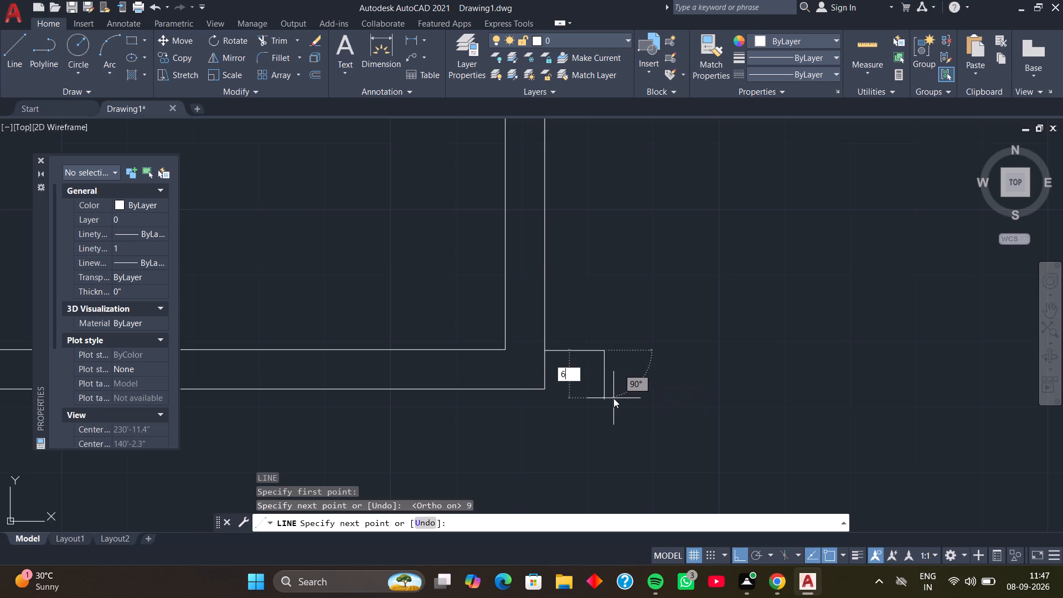
key("Return")
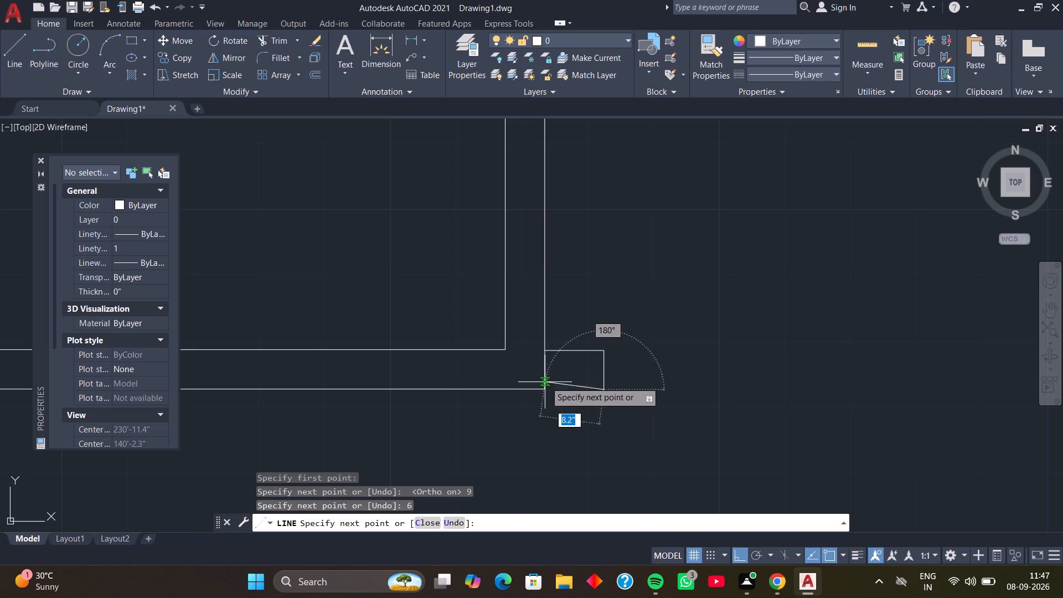
left_click(545, 385)
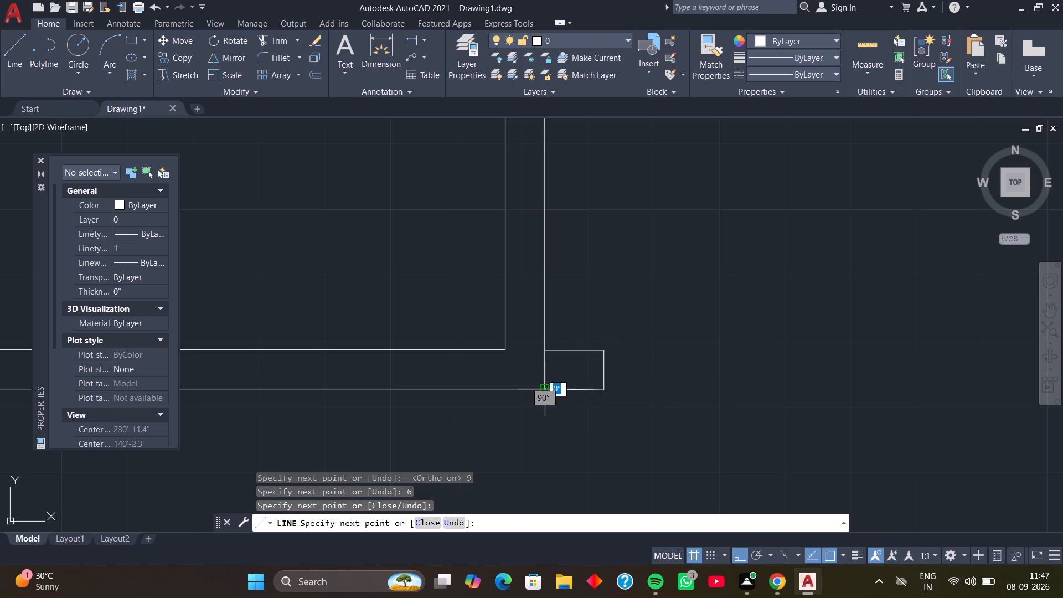
key("space")
Trim away the outer vertical wall line between the bottom wall and its new projection at the bottom-right corner.
scroll(560, 374, "up", 2)
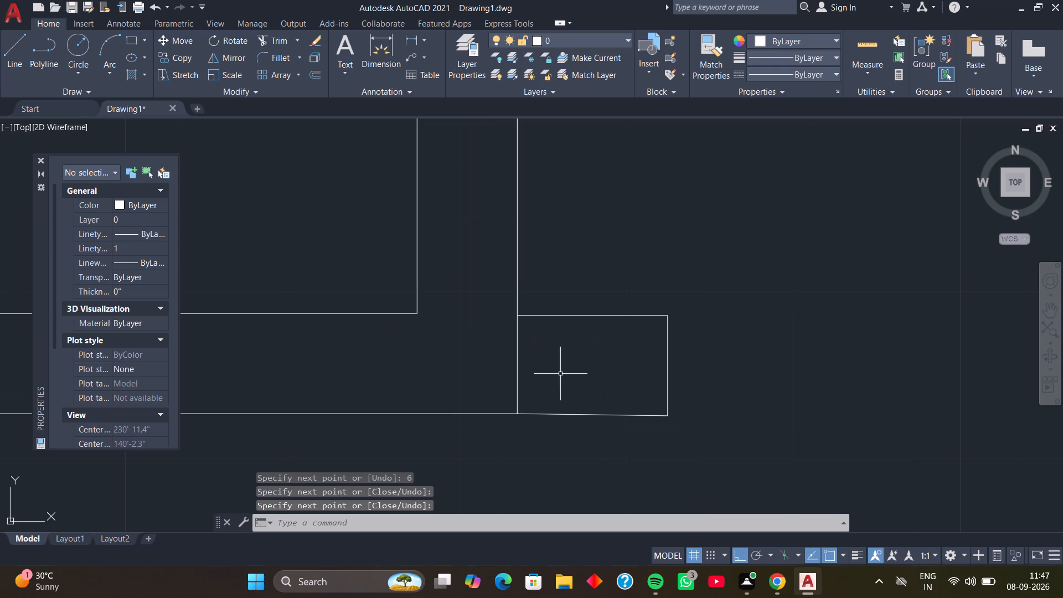
middle_click_drag(559, 375, 556, 362)
type("TR")
key("space")
left_click_drag(529, 334, 496, 348)
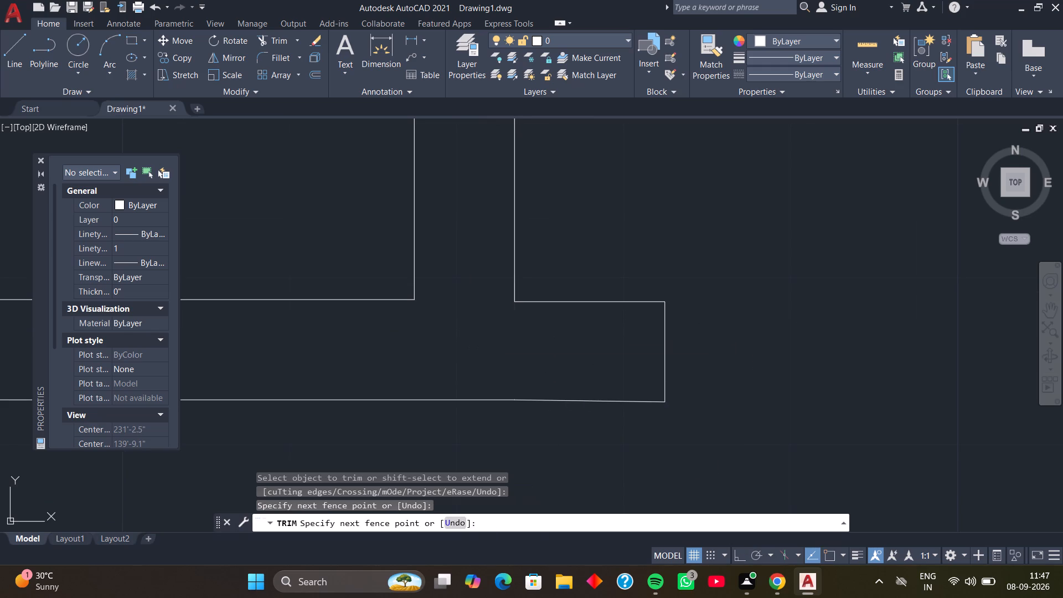
scroll(496, 348, "down", 1)
key("space")
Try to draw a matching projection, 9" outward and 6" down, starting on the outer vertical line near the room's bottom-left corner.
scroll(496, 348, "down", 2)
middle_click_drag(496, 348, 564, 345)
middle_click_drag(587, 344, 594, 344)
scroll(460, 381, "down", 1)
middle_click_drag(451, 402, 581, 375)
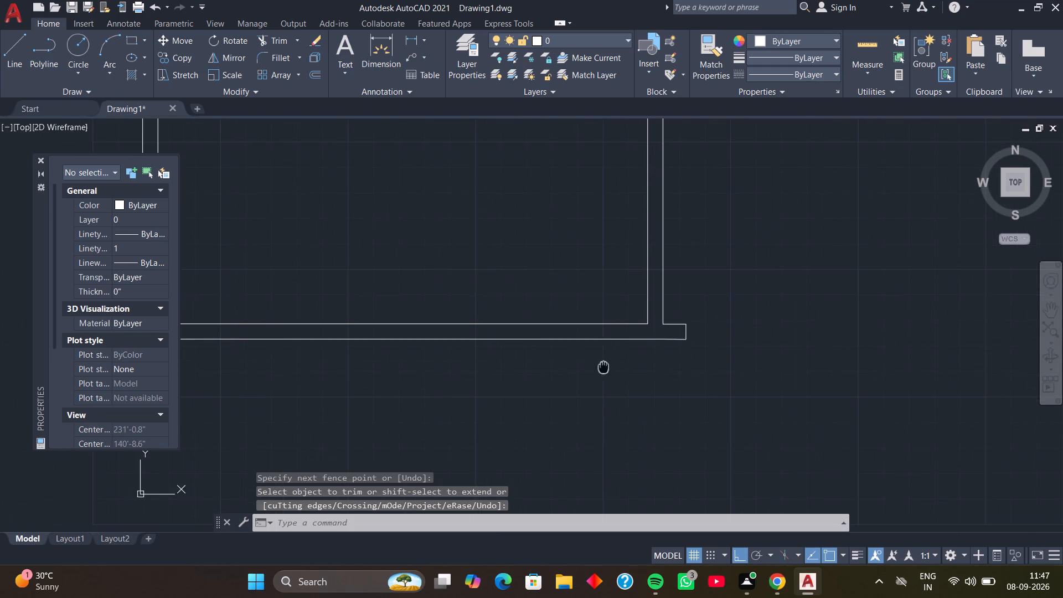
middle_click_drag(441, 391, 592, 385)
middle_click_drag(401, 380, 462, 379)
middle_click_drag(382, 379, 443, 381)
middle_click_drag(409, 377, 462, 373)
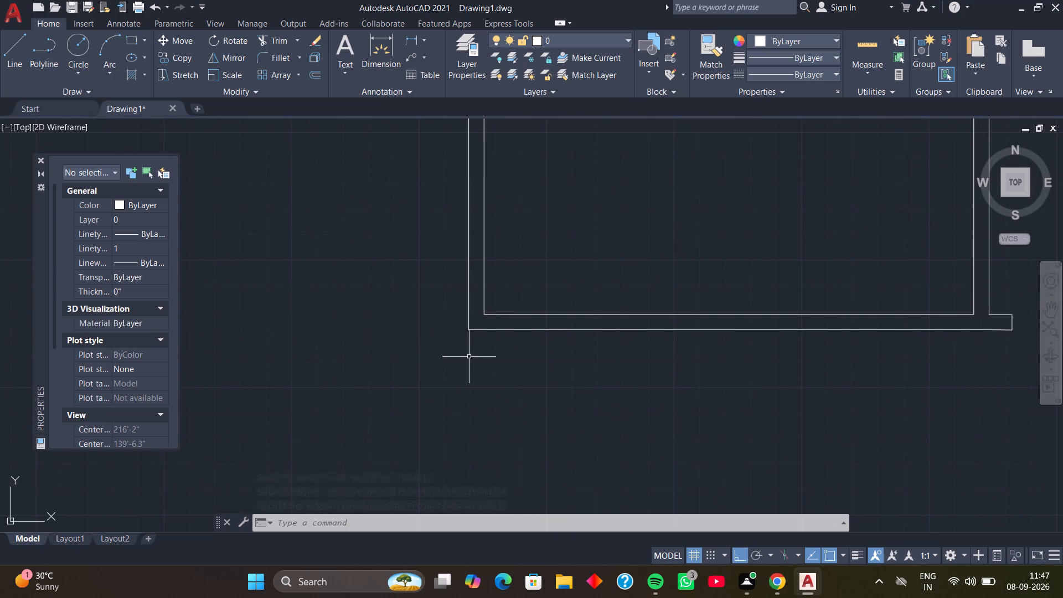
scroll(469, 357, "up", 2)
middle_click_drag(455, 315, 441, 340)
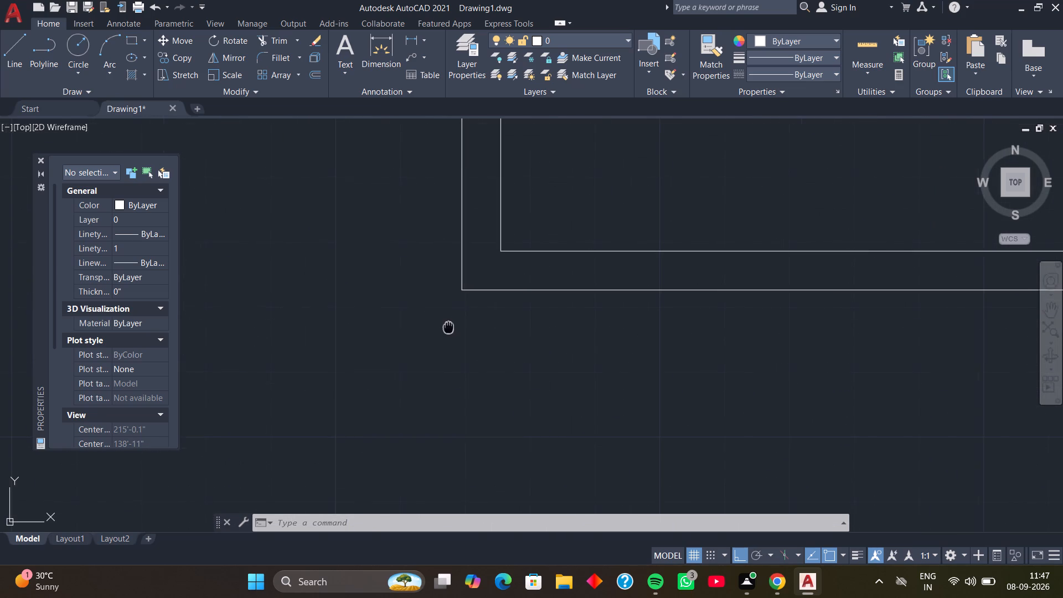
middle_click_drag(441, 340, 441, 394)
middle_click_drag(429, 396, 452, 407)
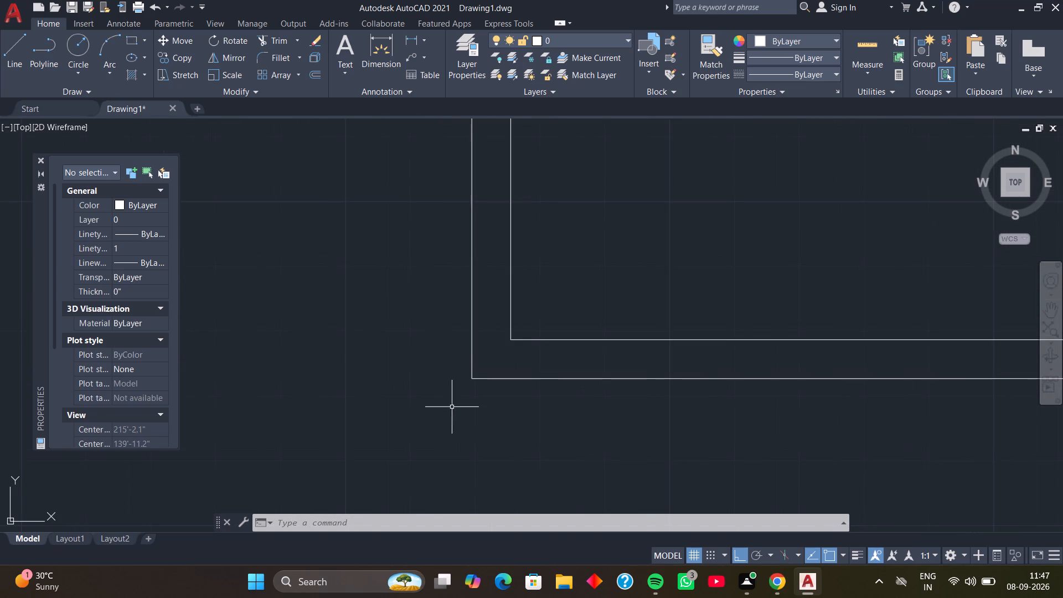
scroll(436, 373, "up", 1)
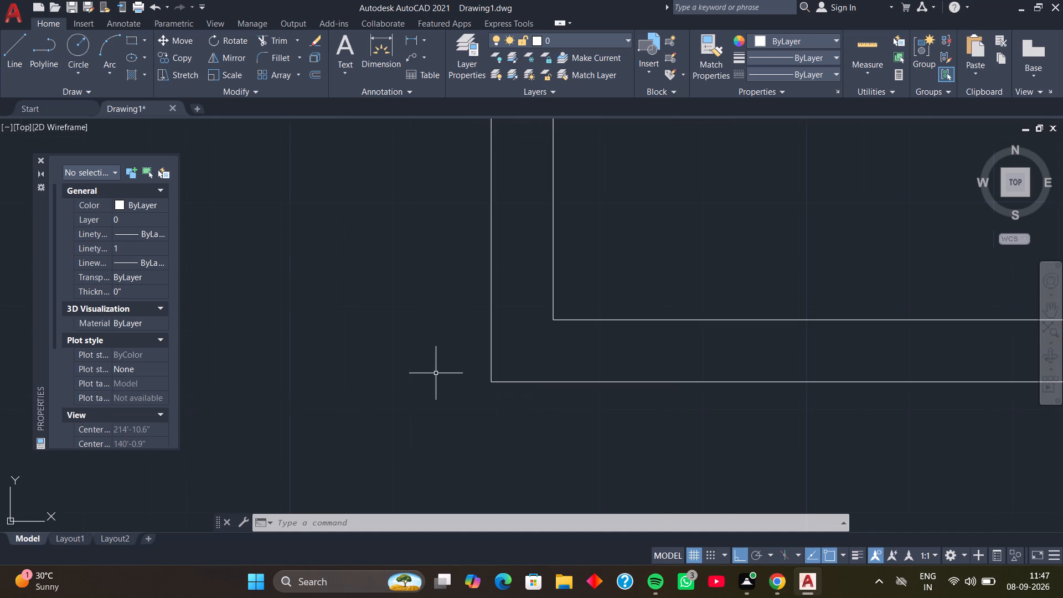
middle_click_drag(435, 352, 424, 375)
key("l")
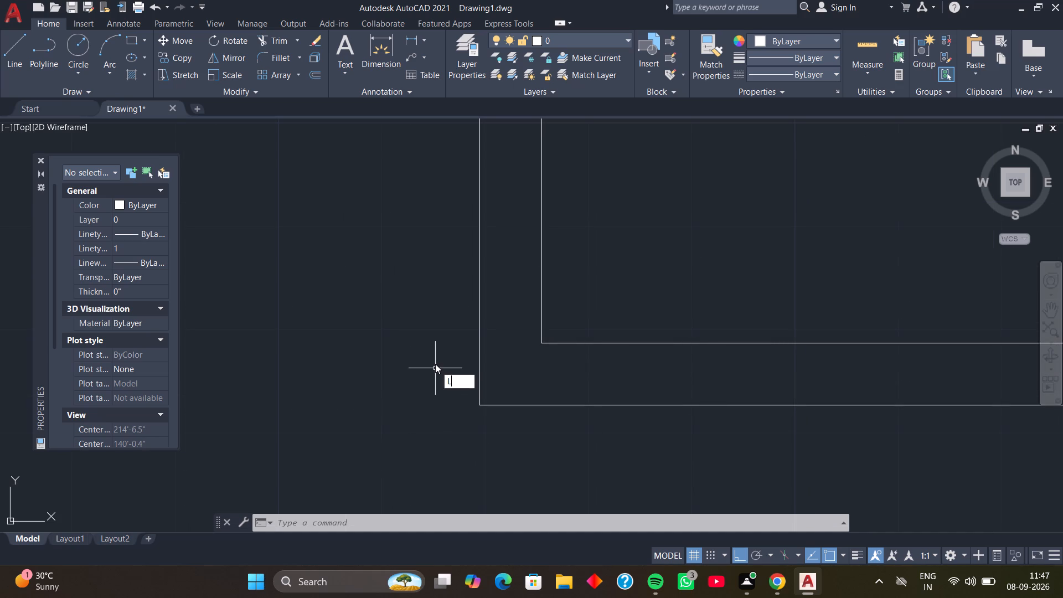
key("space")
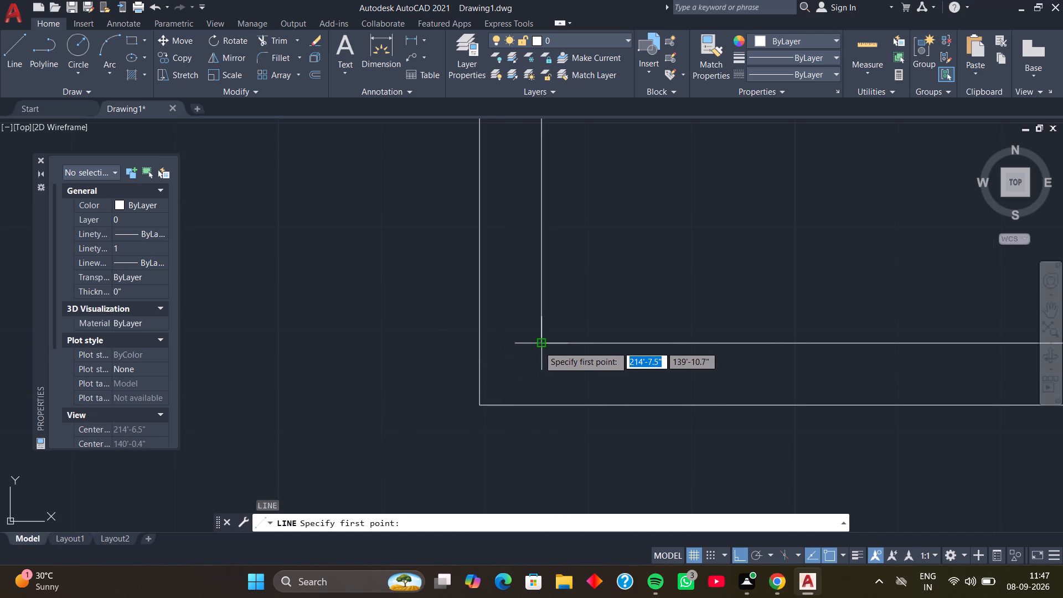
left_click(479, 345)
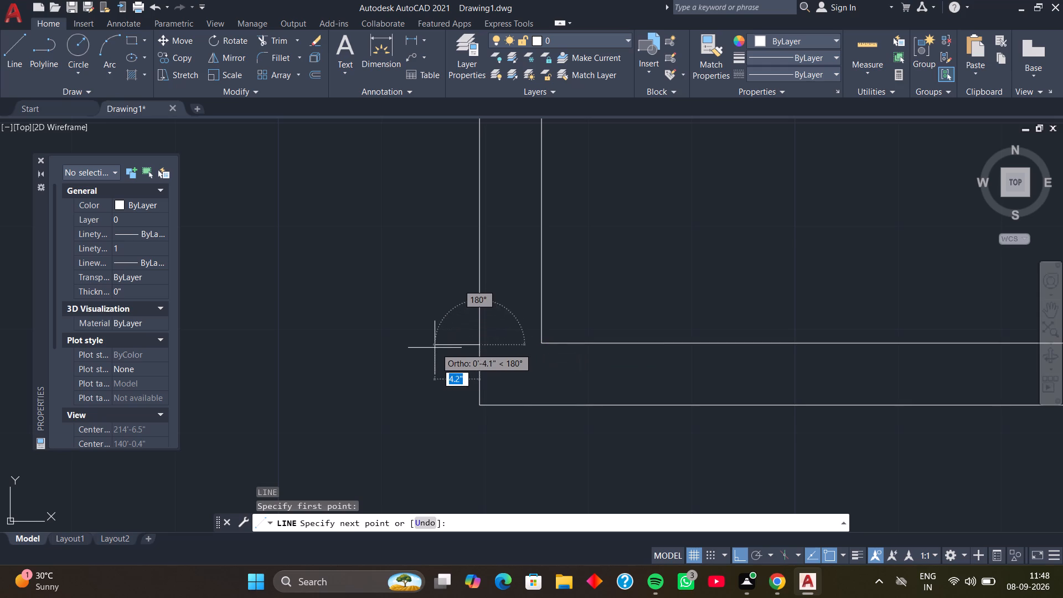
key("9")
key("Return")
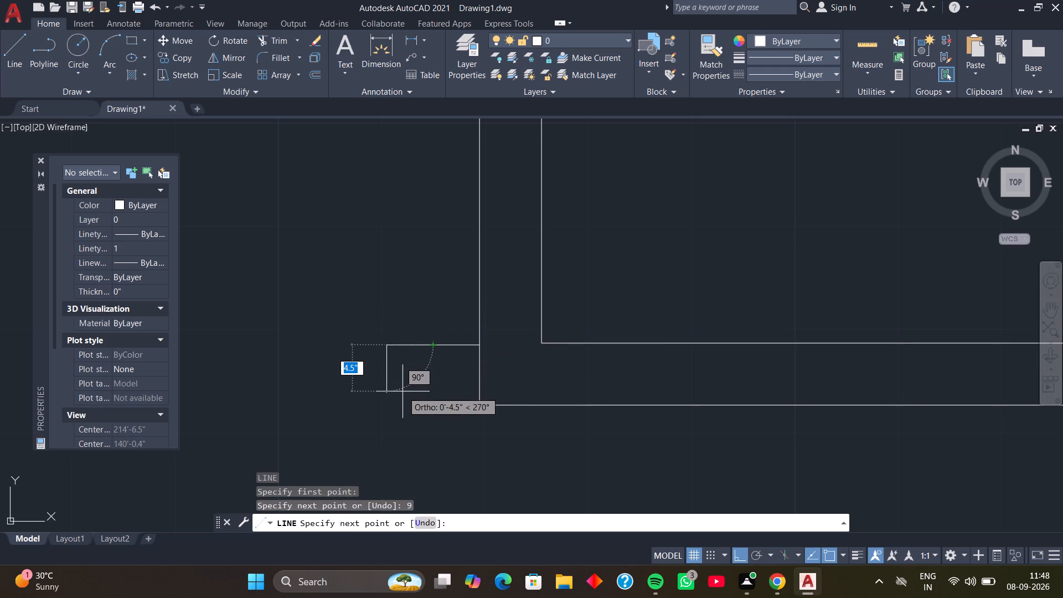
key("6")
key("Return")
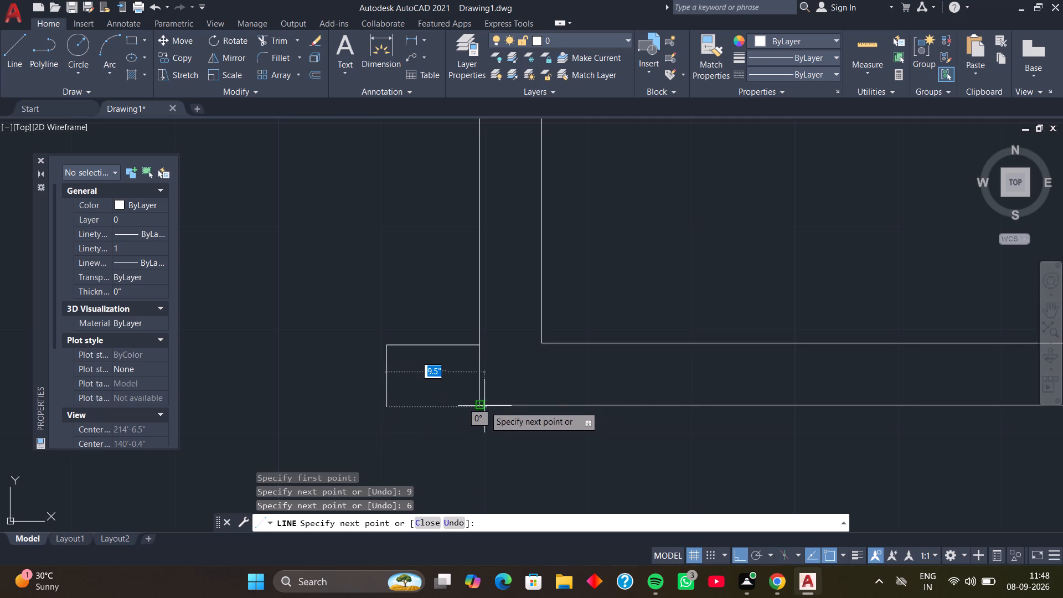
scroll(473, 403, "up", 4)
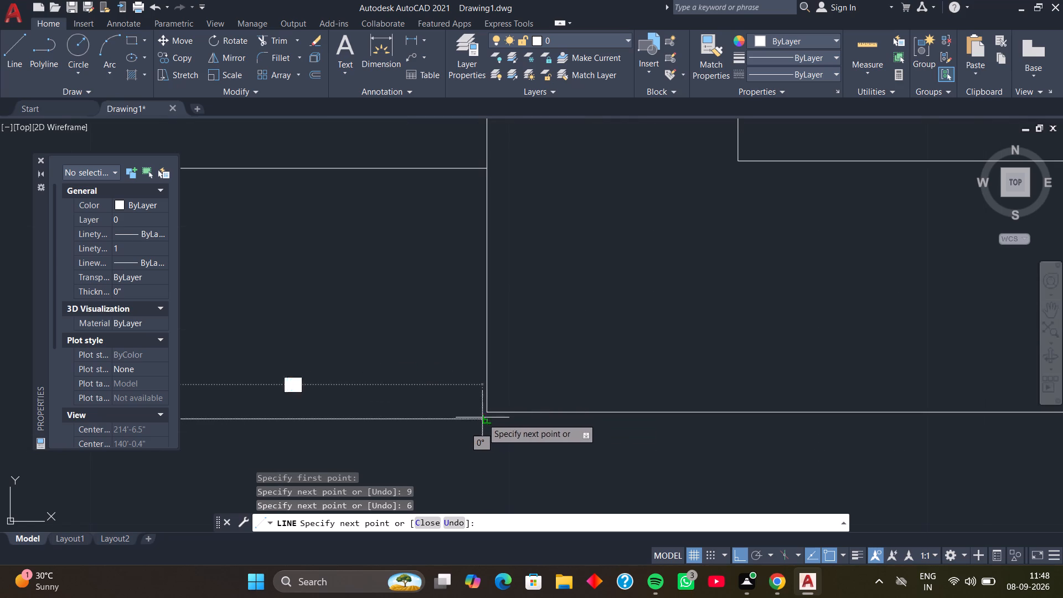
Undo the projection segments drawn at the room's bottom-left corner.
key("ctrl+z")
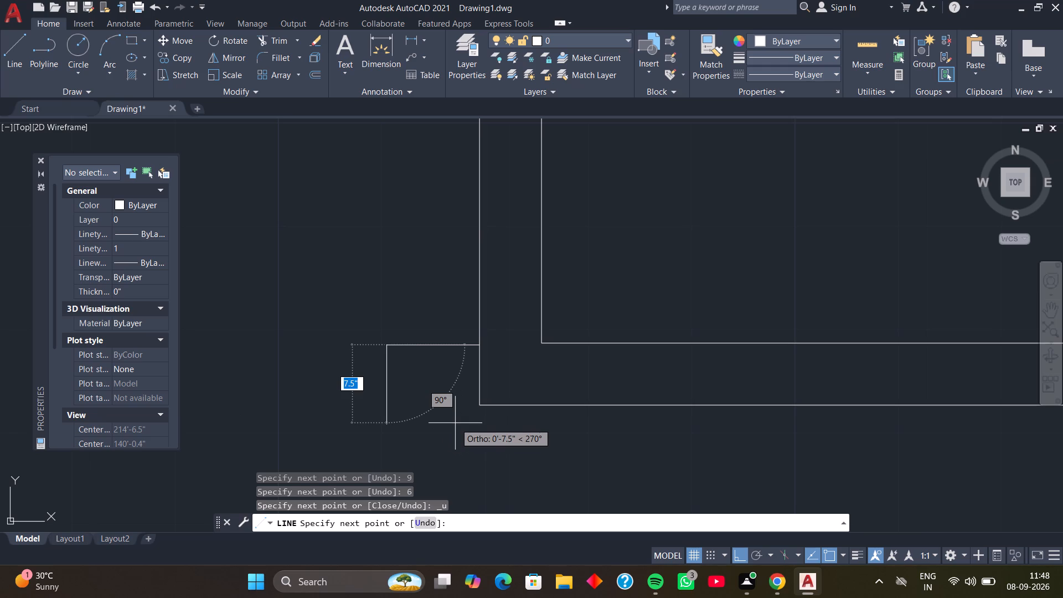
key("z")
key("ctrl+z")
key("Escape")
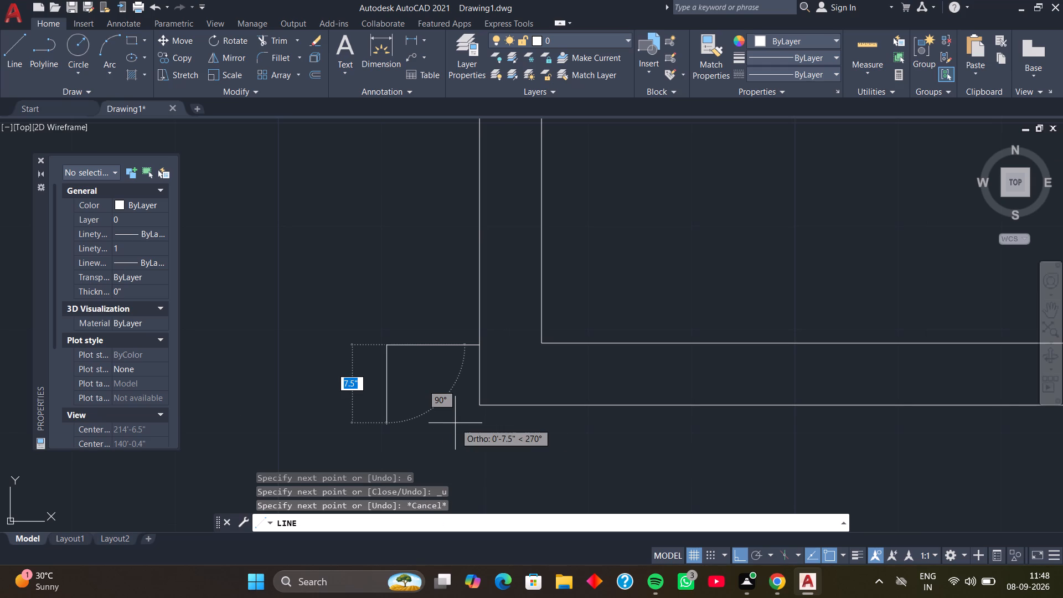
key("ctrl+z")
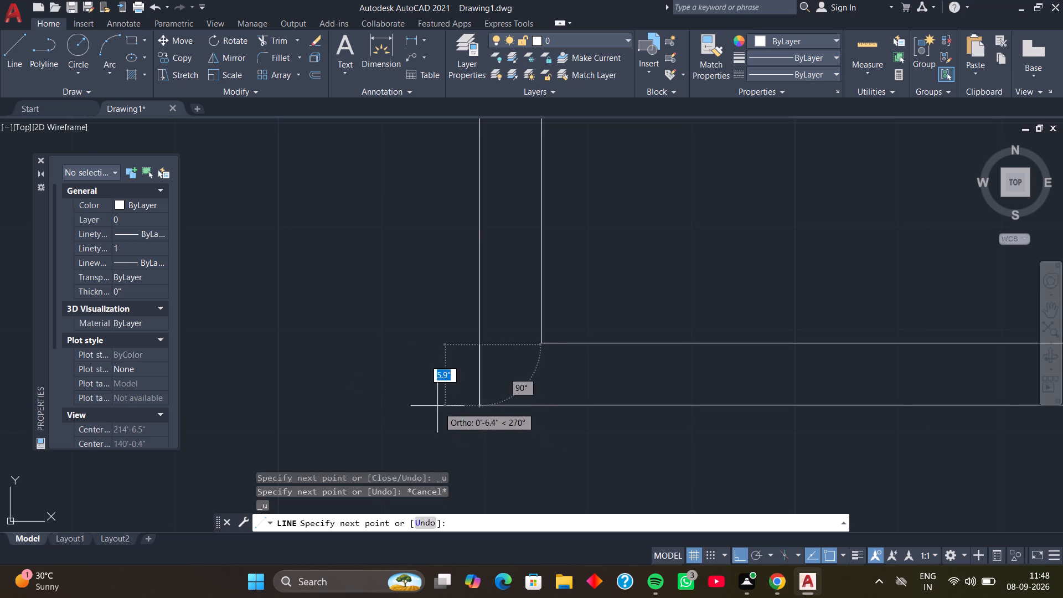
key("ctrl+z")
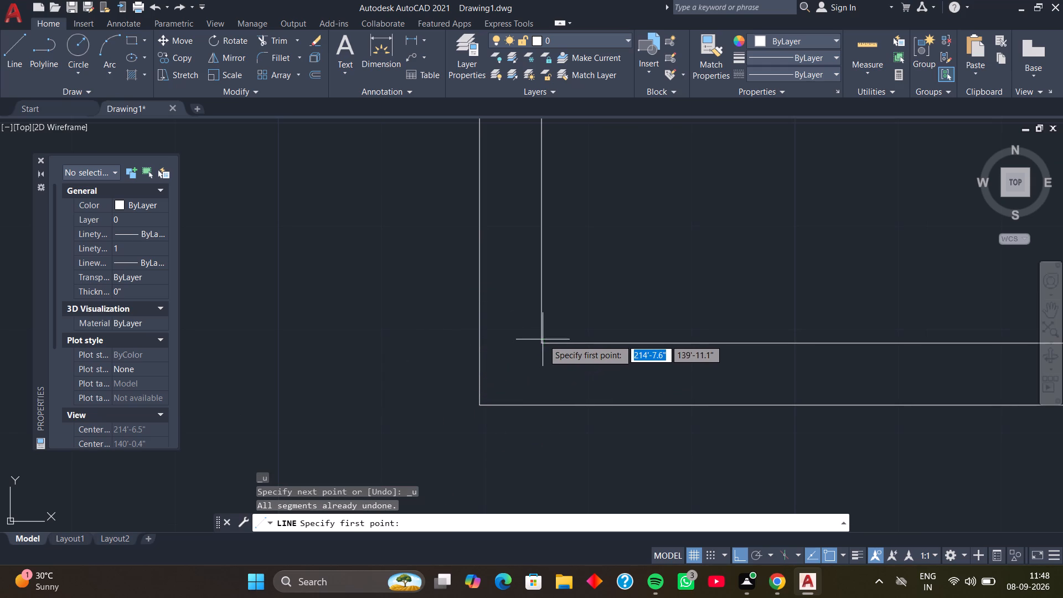
Draw a line from the inner bottom-left corner across the wall, continuing 9" outward, 6" down and back to the outer corner.
left_click(543, 339)
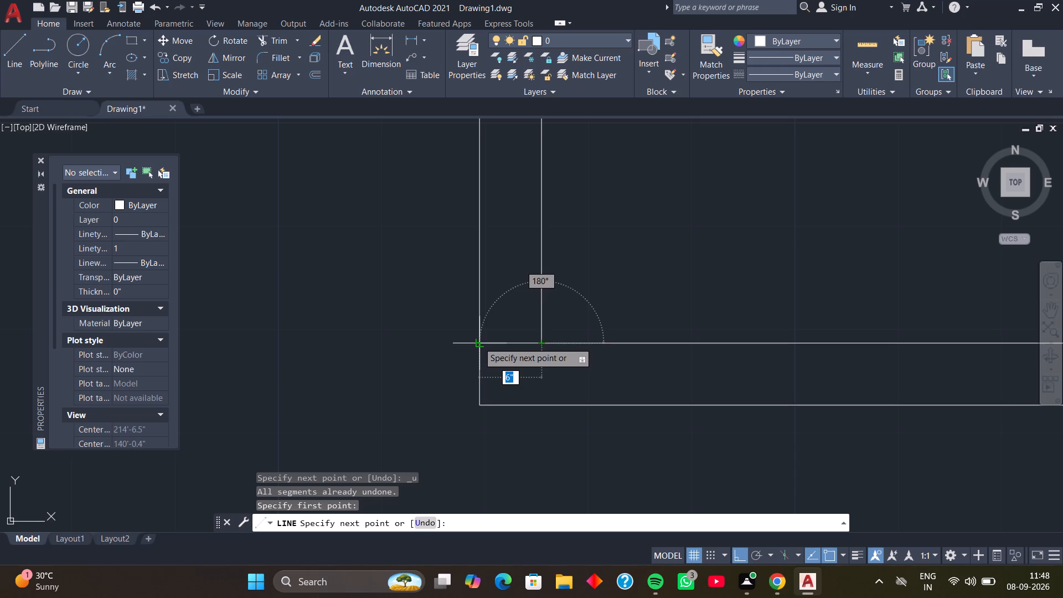
left_click(478, 342)
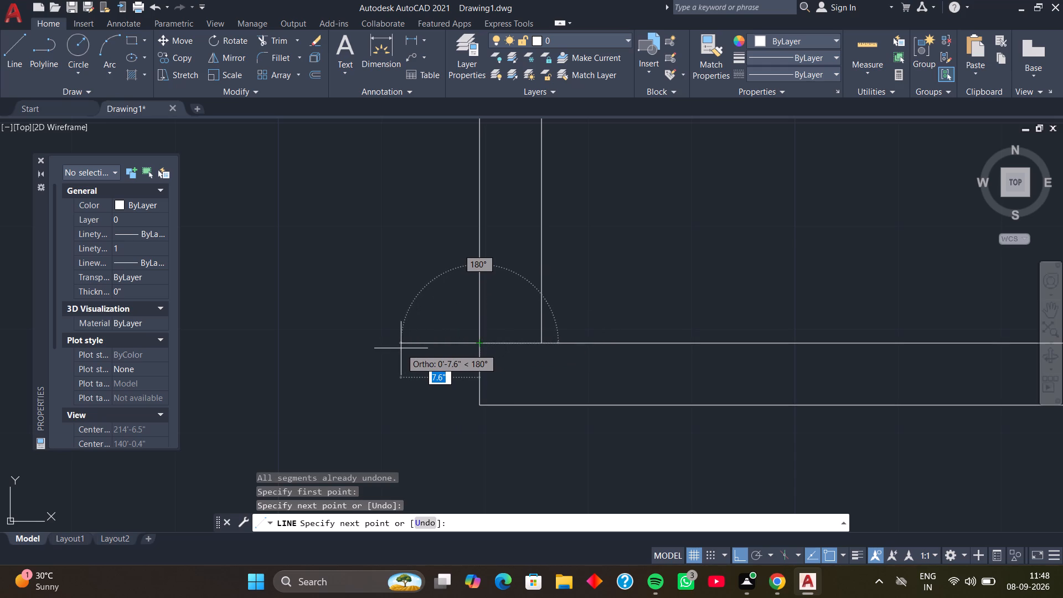
key("9")
key("Return")
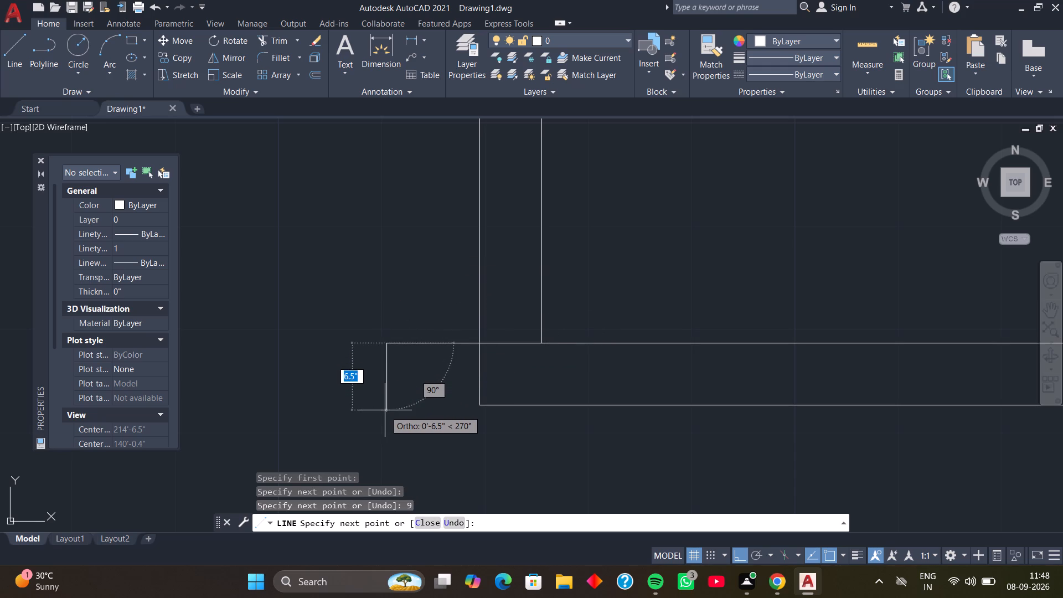
key("6")
key("Return")
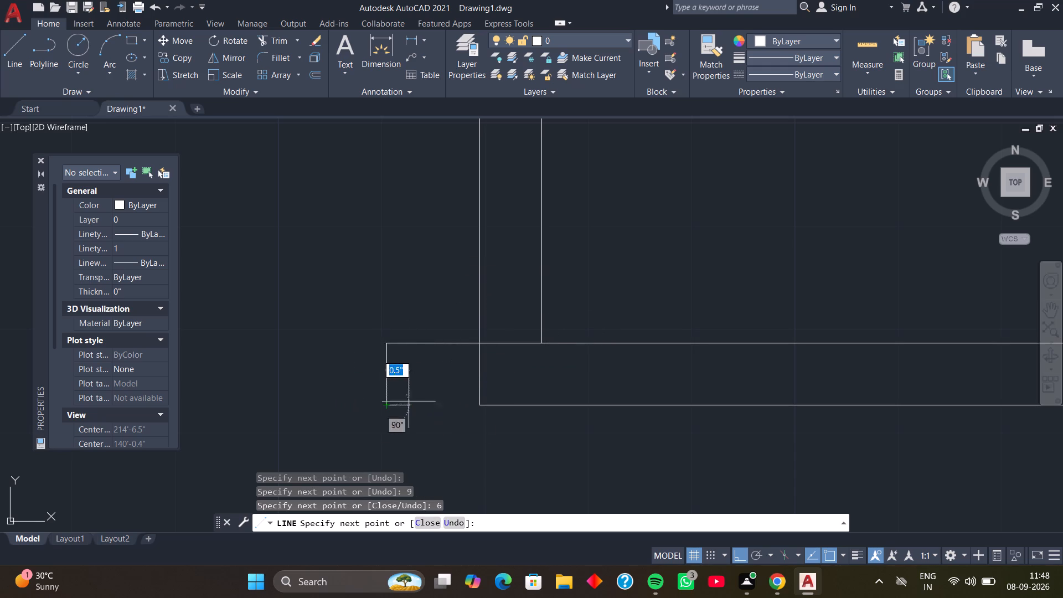
scroll(483, 403, "up", 2)
left_click(467, 408)
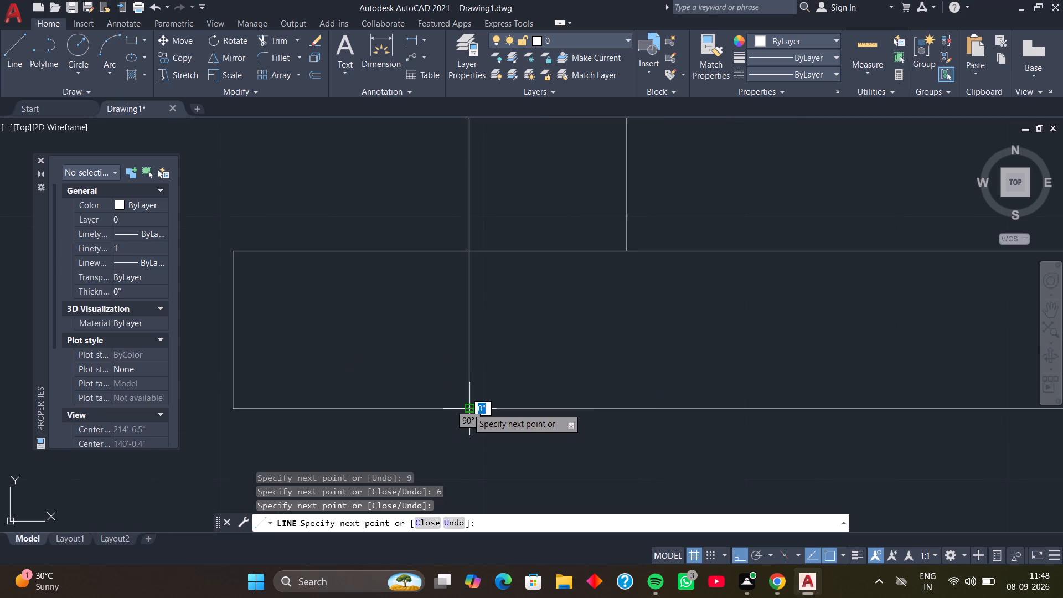
key("space")
scroll(491, 343, "down", 1)
middle_click_drag(495, 350, 492, 353)
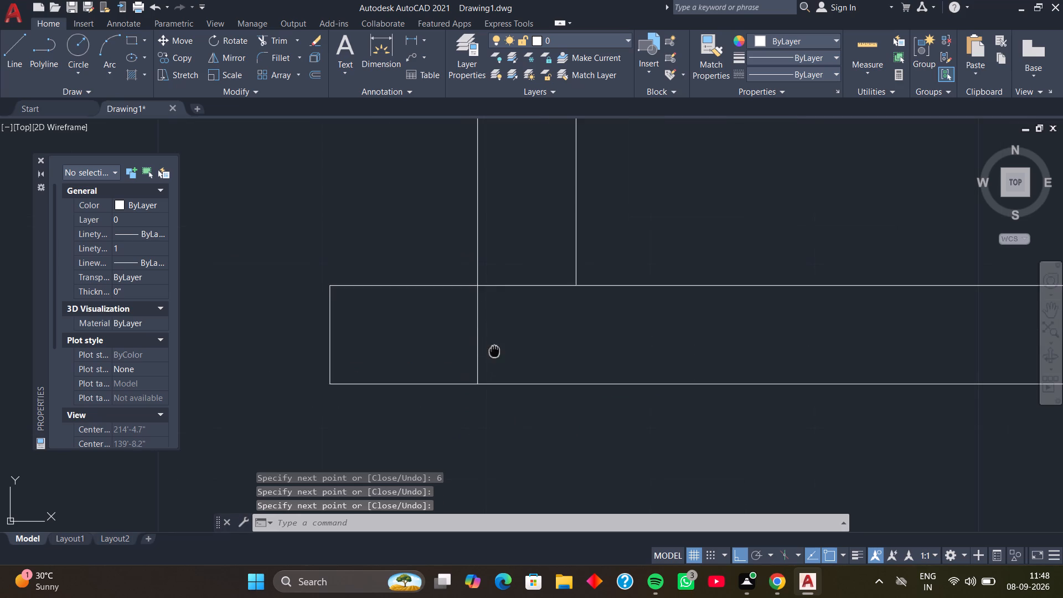
middle_click_drag(492, 353, 457, 384)
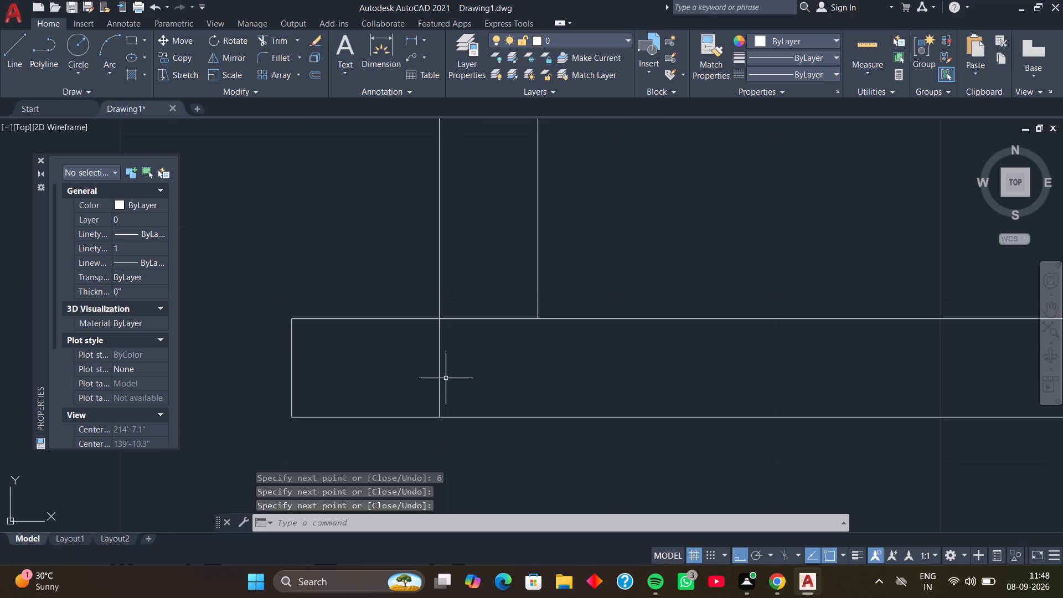
Trim away the outer vertical wall line between the bottom wall and its projection at the room's bottom-left corner.
key("t")
key("r")
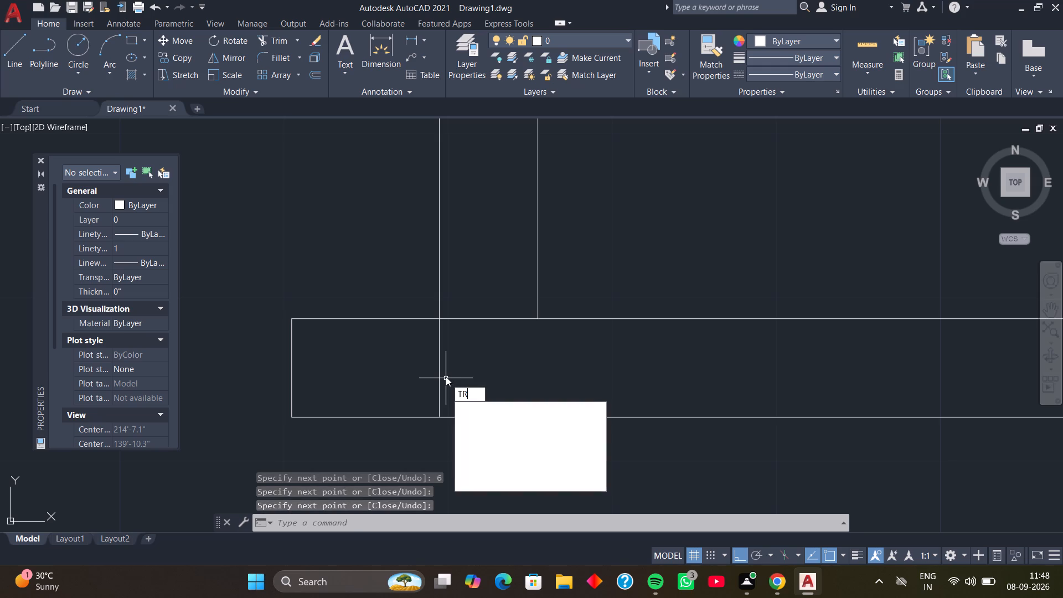
key("space")
left_click(437, 369)
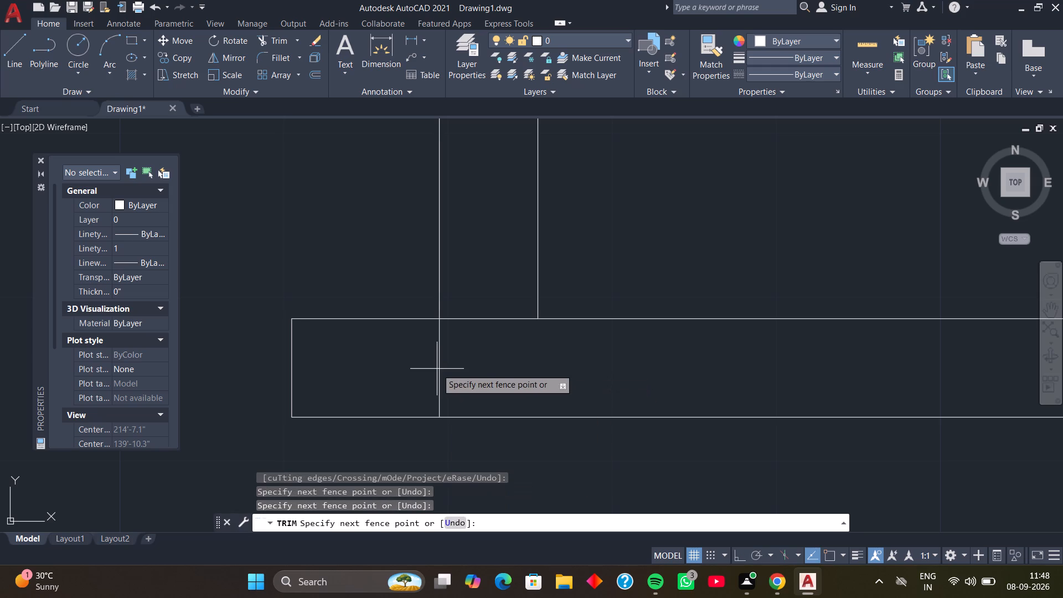
left_click(441, 364)
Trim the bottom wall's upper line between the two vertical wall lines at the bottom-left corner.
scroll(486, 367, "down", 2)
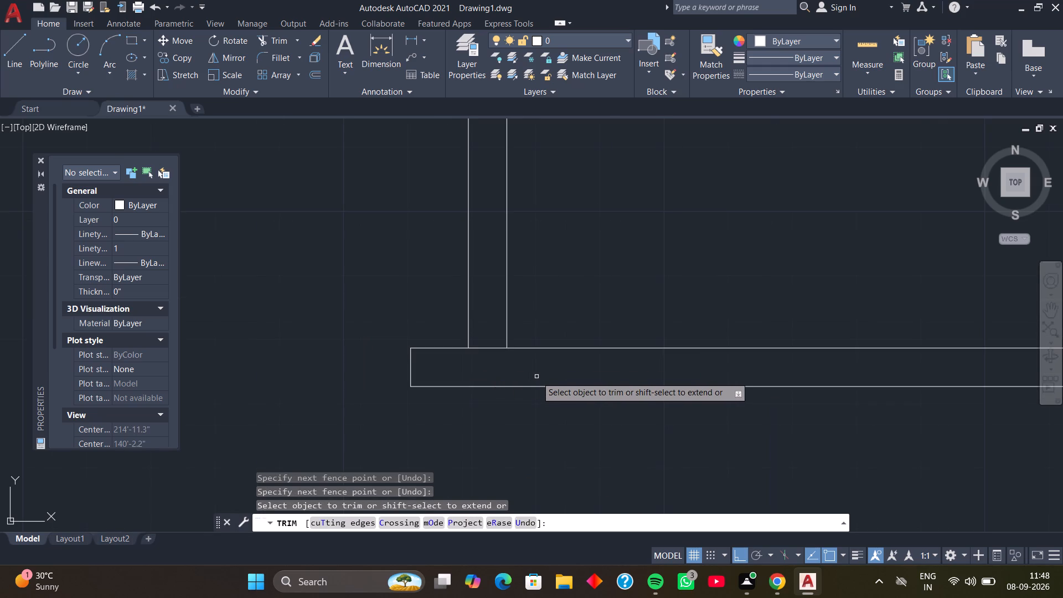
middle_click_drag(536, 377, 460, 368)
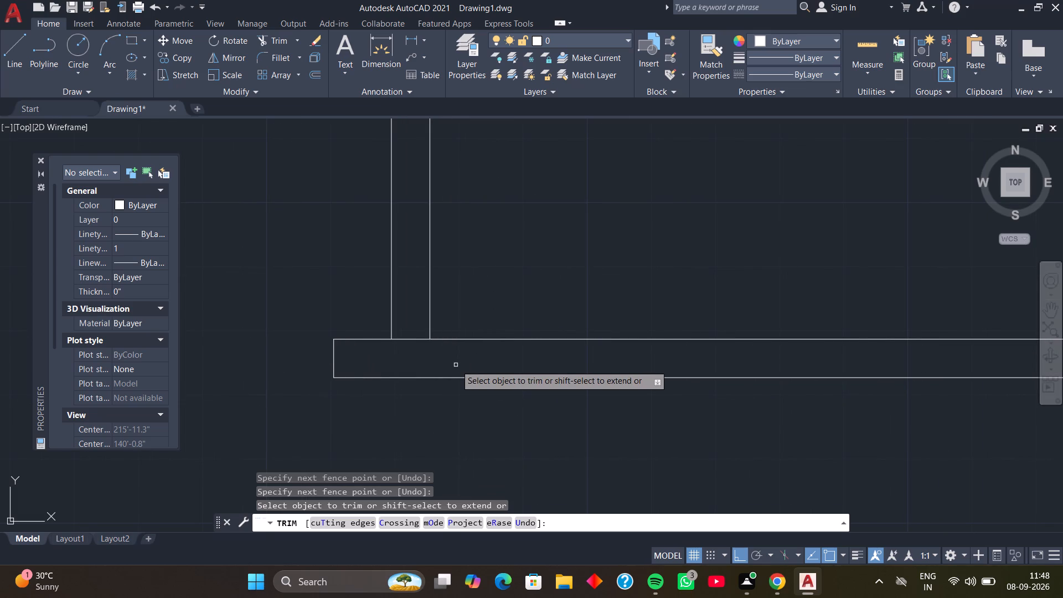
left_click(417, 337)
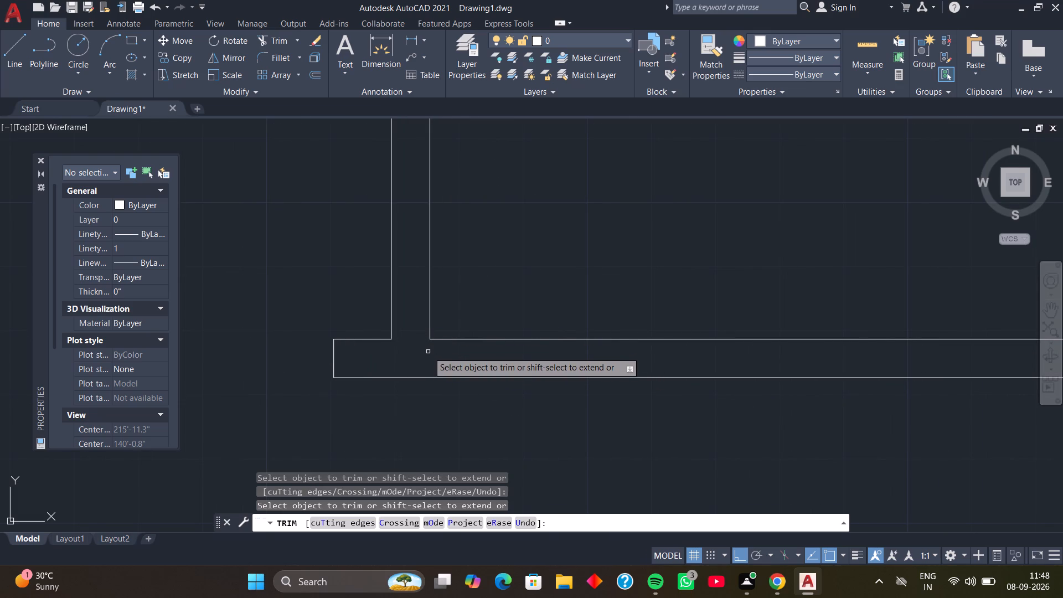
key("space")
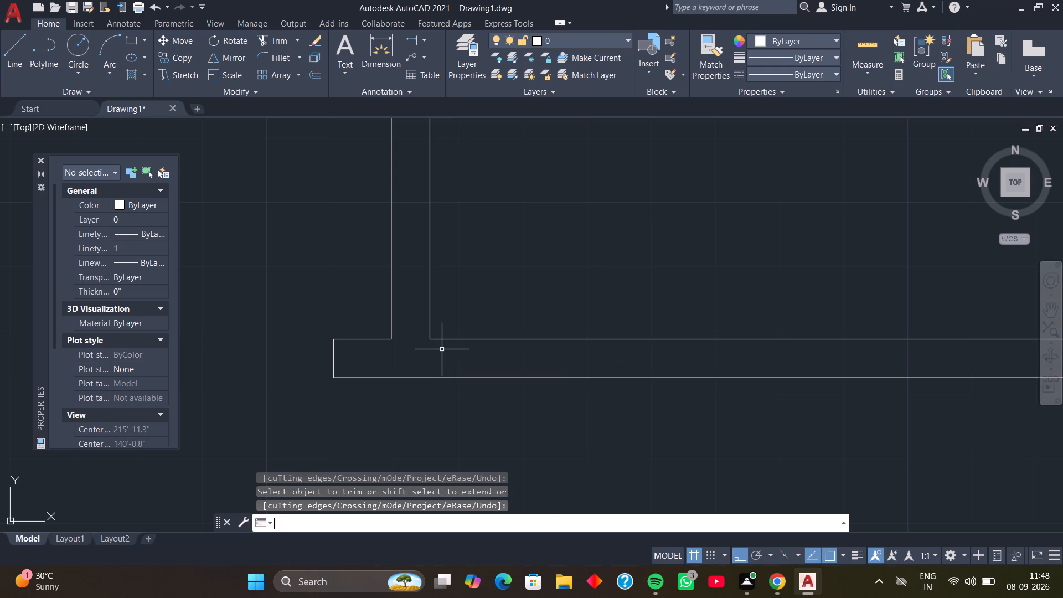
Extend the bottom wall's upper line across the left wall to the outer end of the bottom-left projection.
type("EX")
key("space")
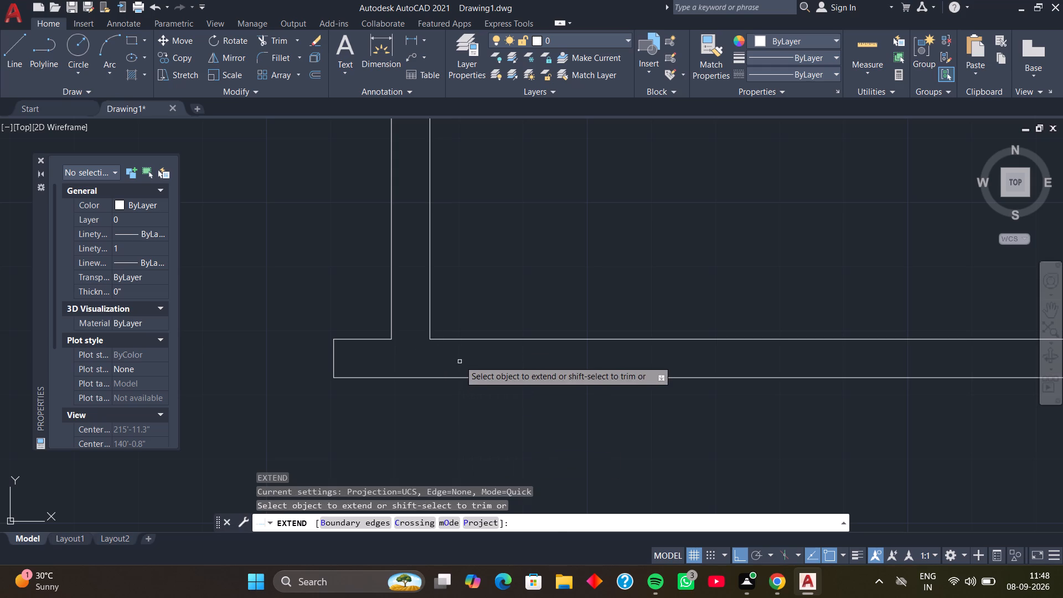
left_click(455, 339)
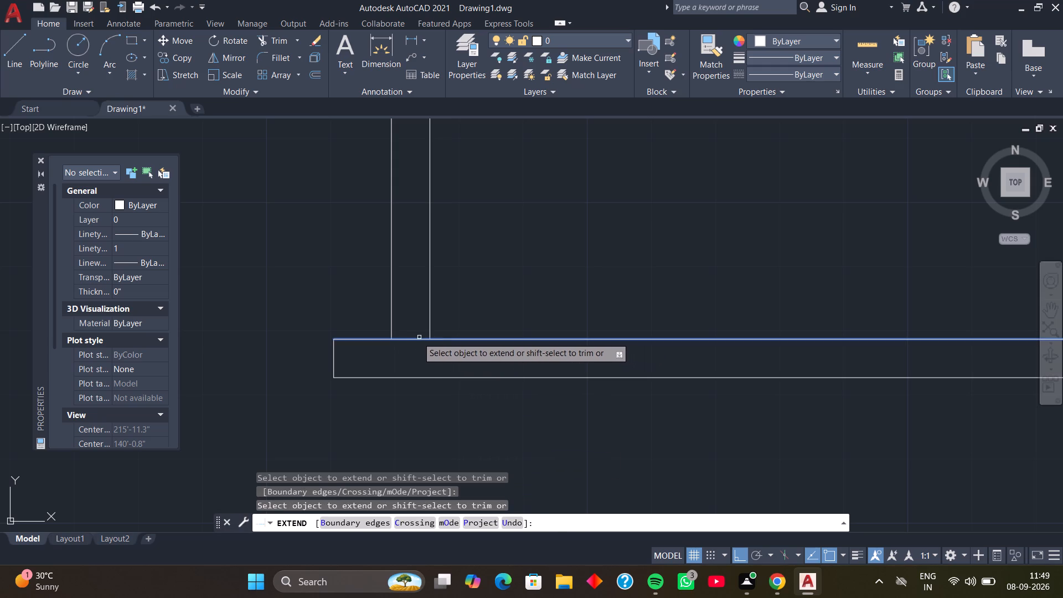
left_click(415, 339)
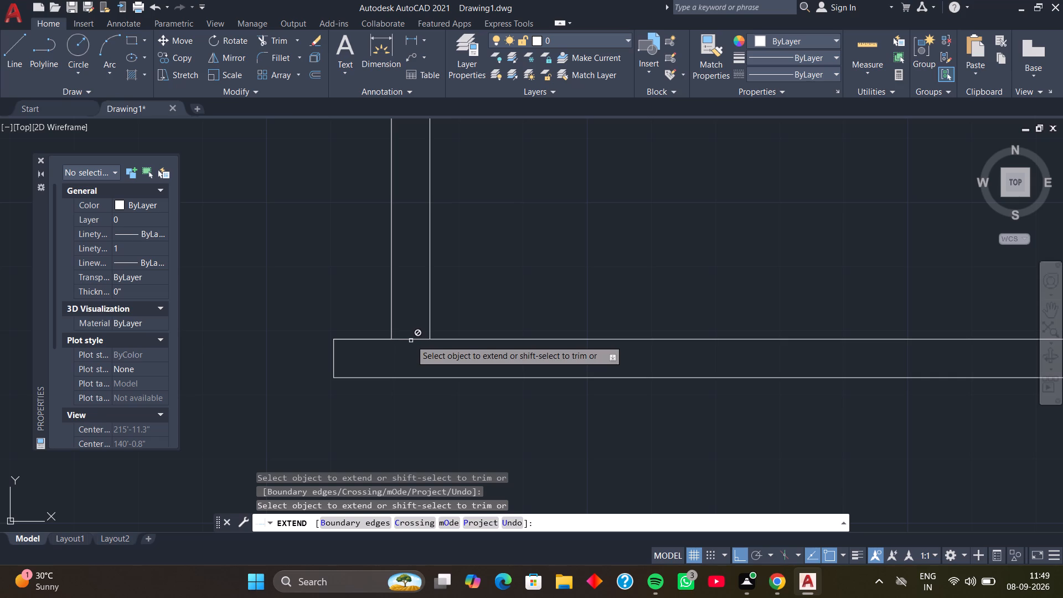
key("space")
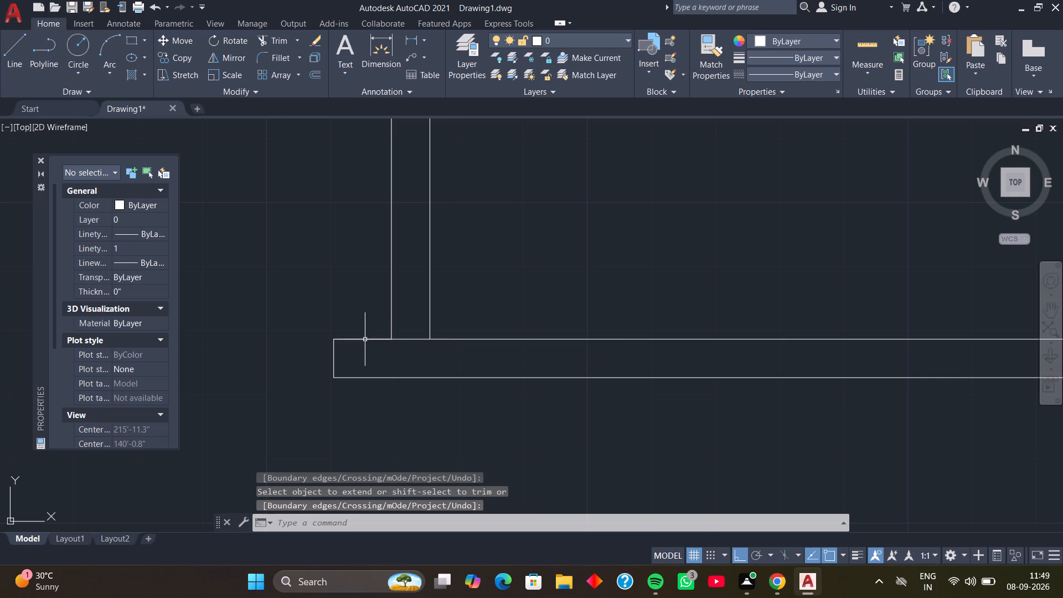
Erase the separate short line along the top of the bottom-left projection.
left_click(365, 339)
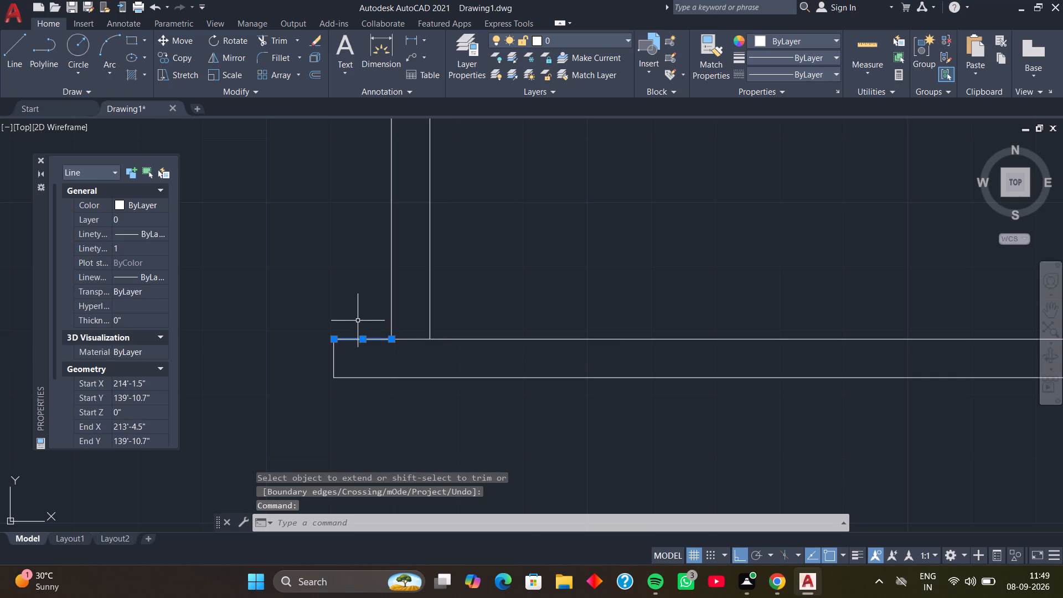
key("Delete")
Extend the bottom wall's upper line to the outer vertical wall line at the bottom-right corner.
scroll(419, 350, "down", 3)
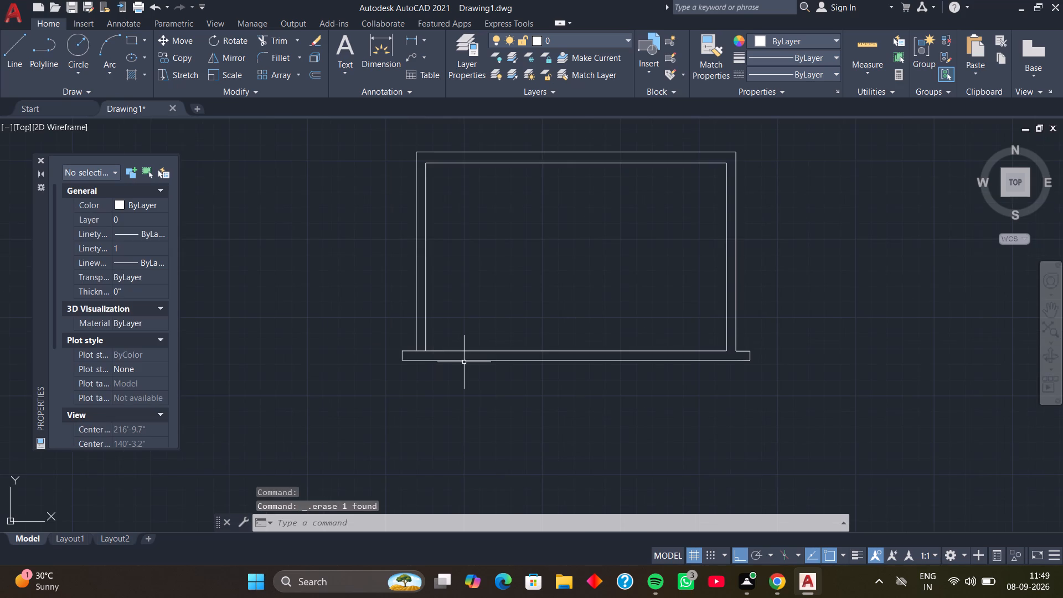
middle_click_drag(626, 379, 360, 408)
scroll(452, 389, "up", 2)
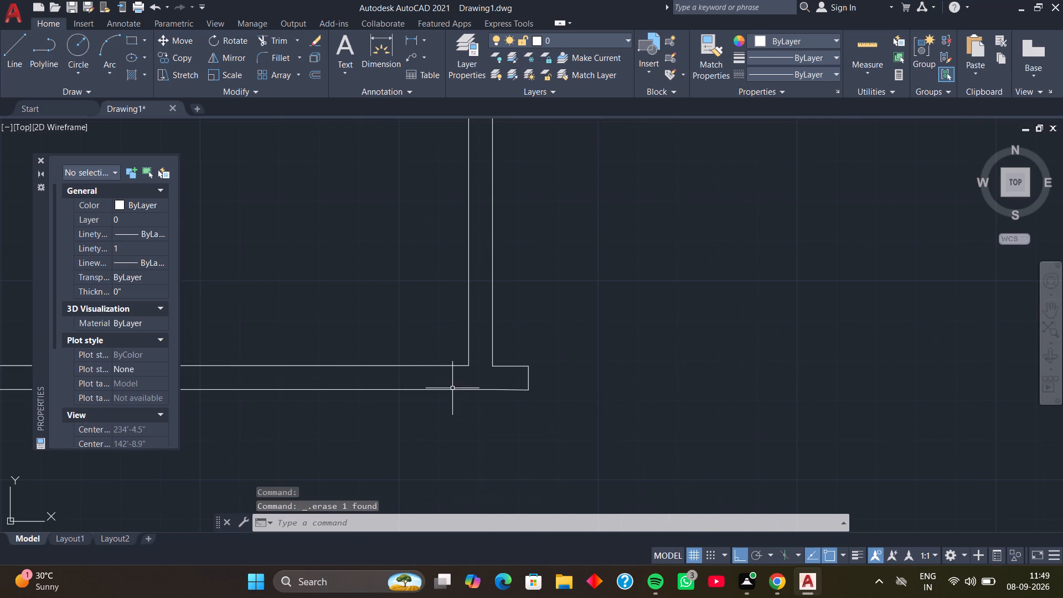
middle_click_drag(451, 368, 446, 378)
type("EX")
key("space")
left_click(441, 375)
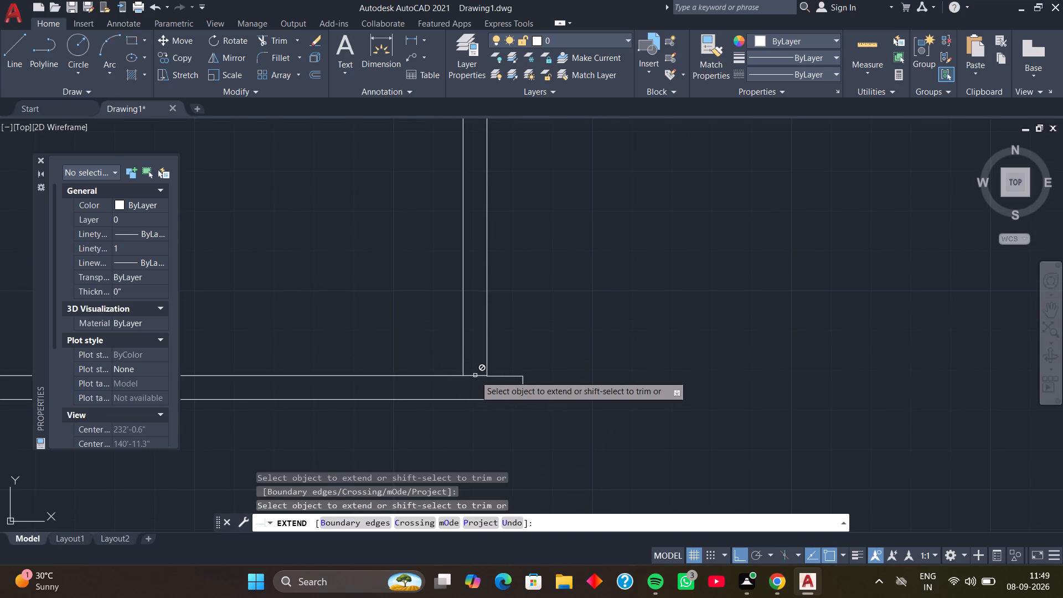
scroll(475, 378, "up", 6)
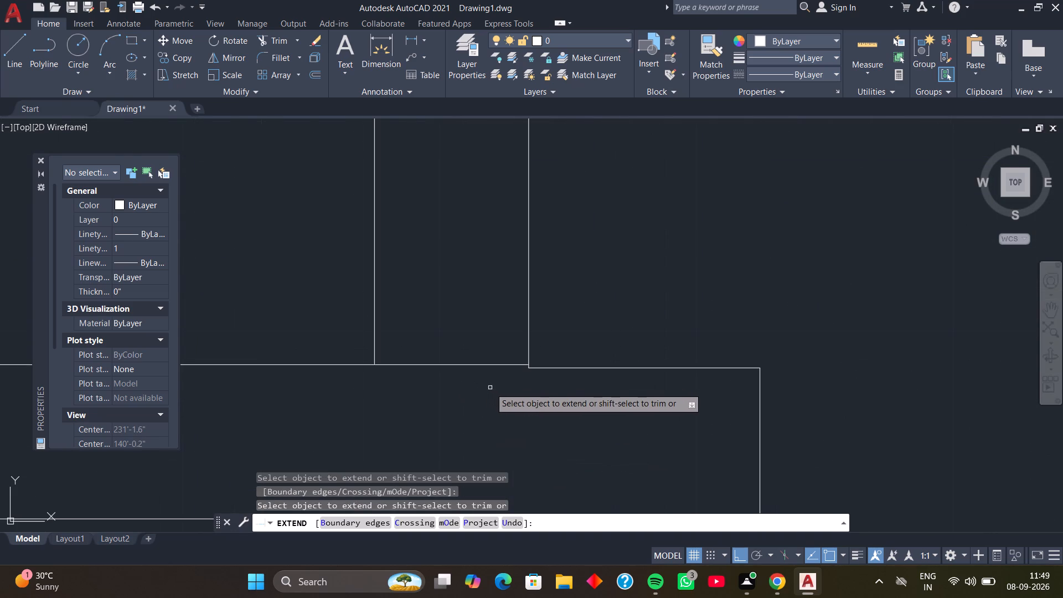
scroll(491, 388, "down", 3)
key("space")
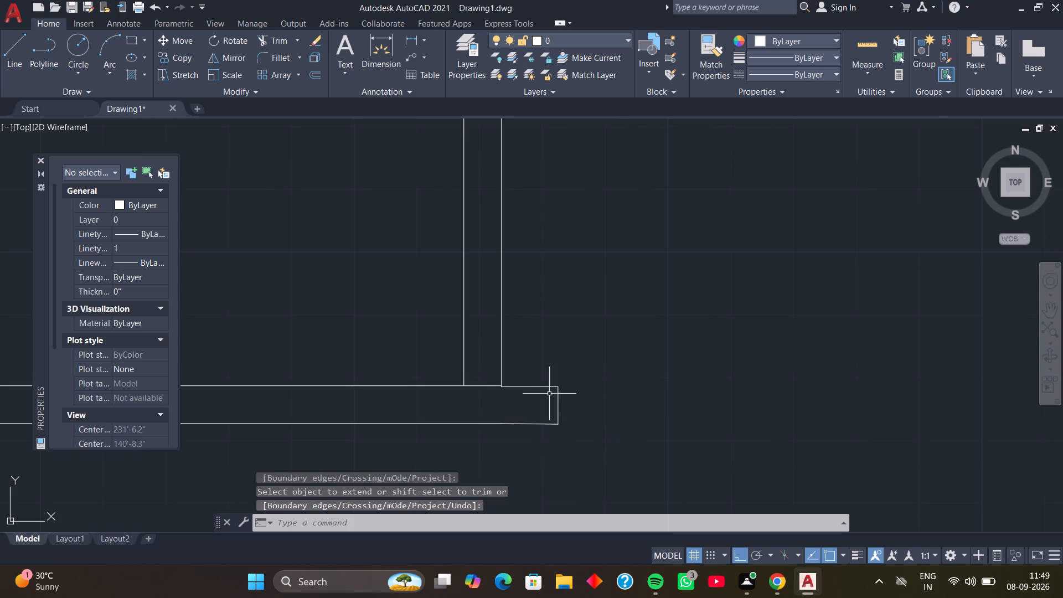
Erase the three lines of the misaligned projection at the bottom-right corner.
left_click(573, 379)
left_click(536, 436)
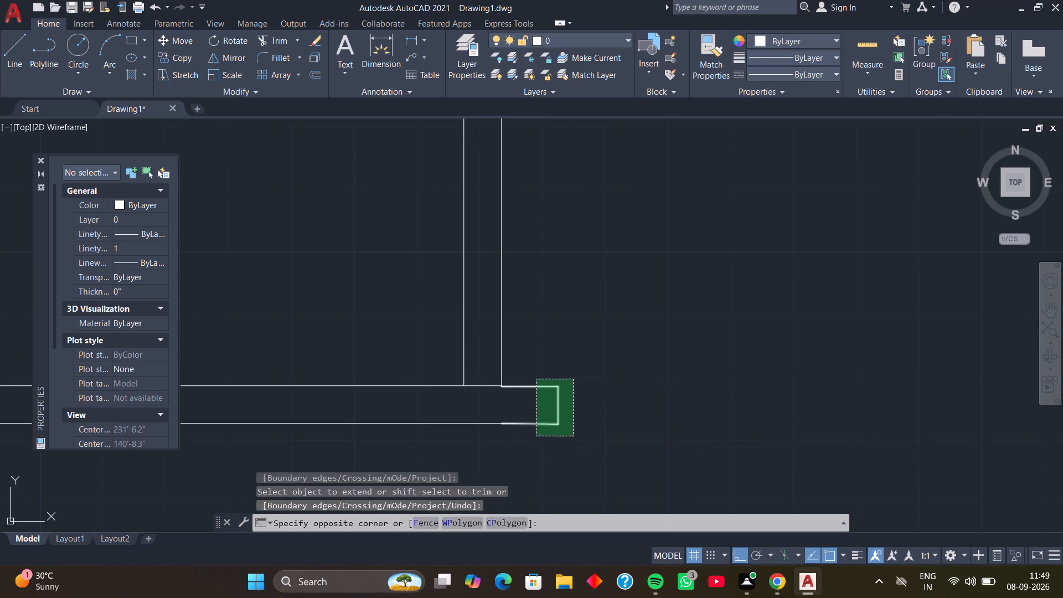
key("Delete")
Trim off the short stub of the outer vertical line below the bottom wall's upper line at the bottom-right corner.
scroll(510, 401, "up", 2)
middle_click_drag(497, 398, 492, 411)
scroll(479, 395, "up", 3)
middle_click_drag(469, 386, 476, 398)
type("TR")
key("space")
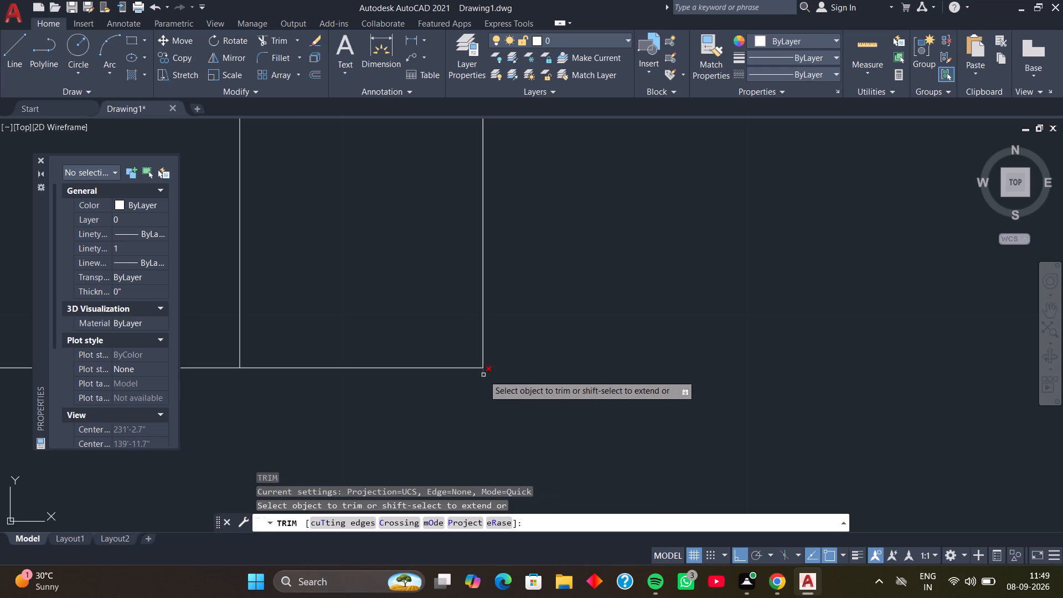
left_click(483, 374)
key("space")
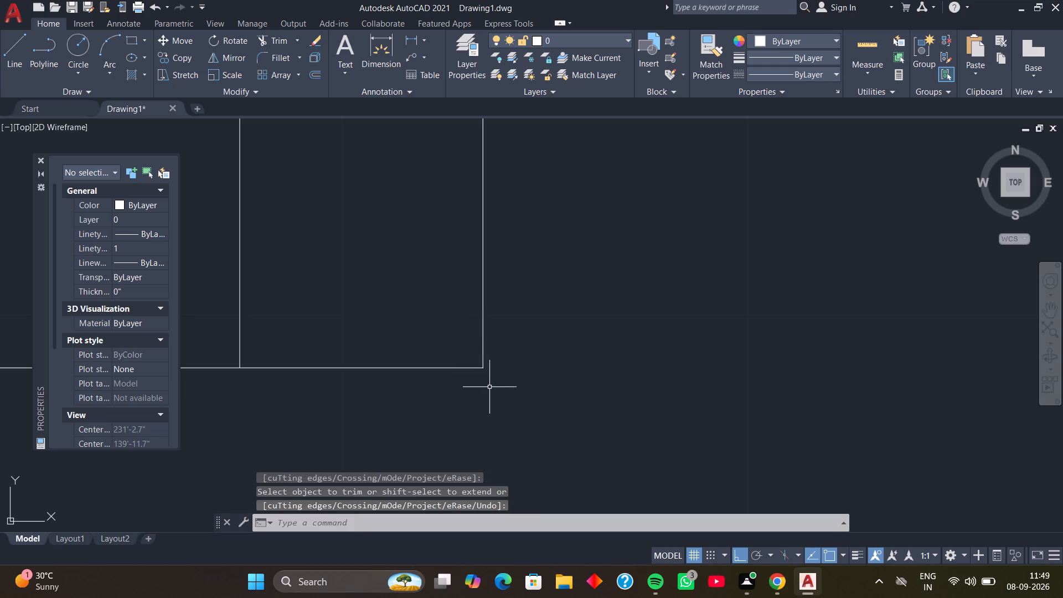
Draw the bottom-right projection from the outer wall corner, 9" outward, 6" down and back to the end of the bottom line.
key("l")
key("space")
left_click(484, 368)
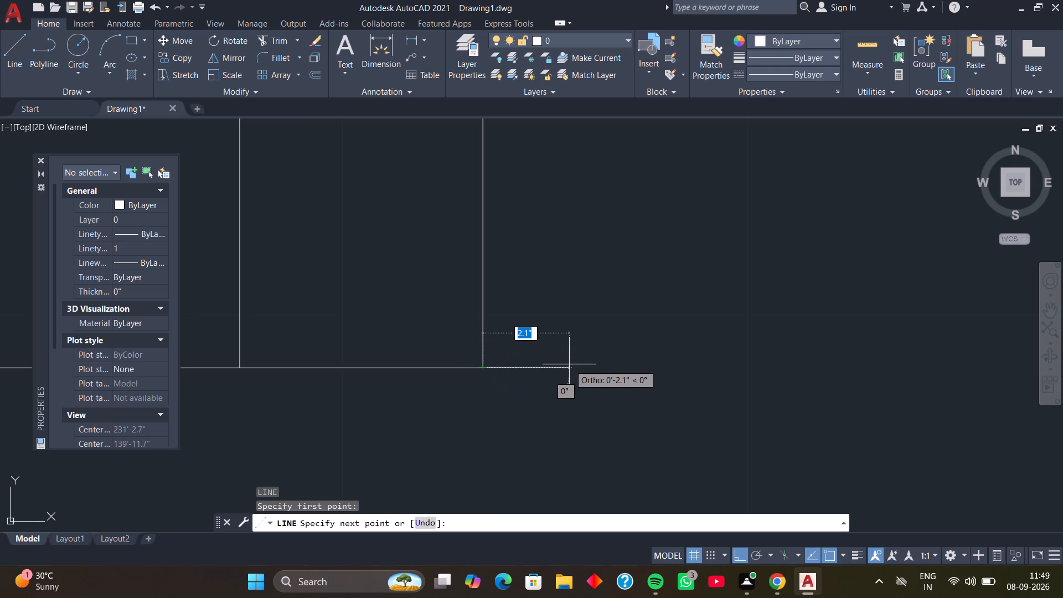
key("9")
key("Return")
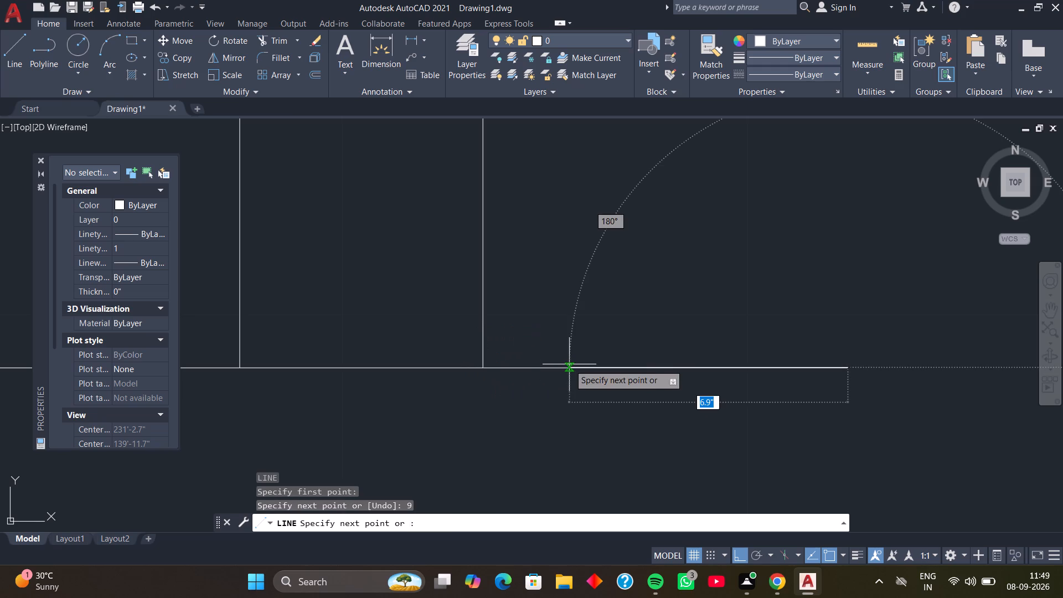
scroll(672, 426, "down", 3)
middle_click_drag(656, 442, 616, 355)
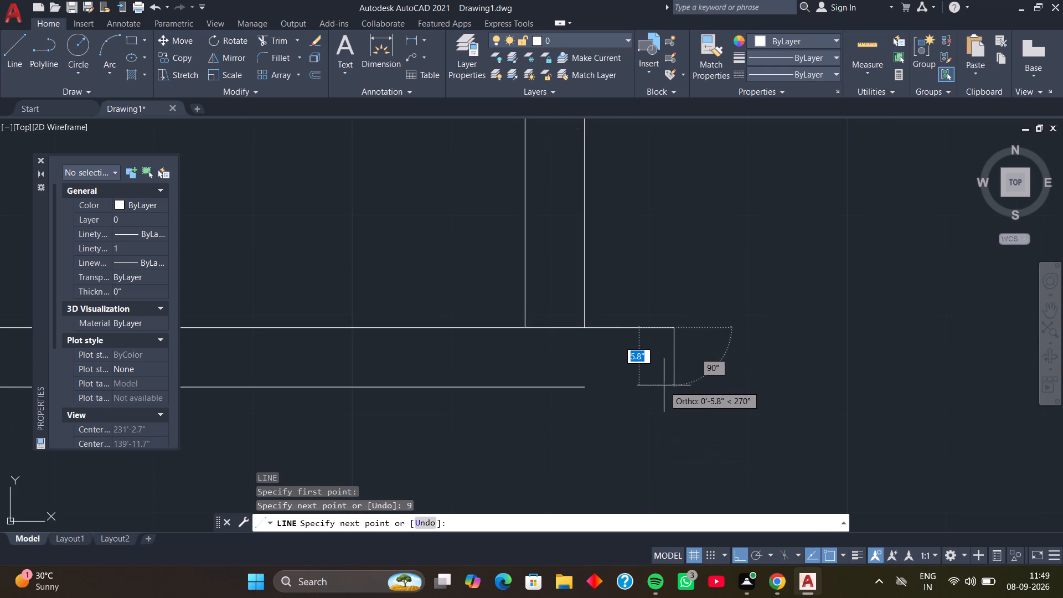
key("6")
key("Return")
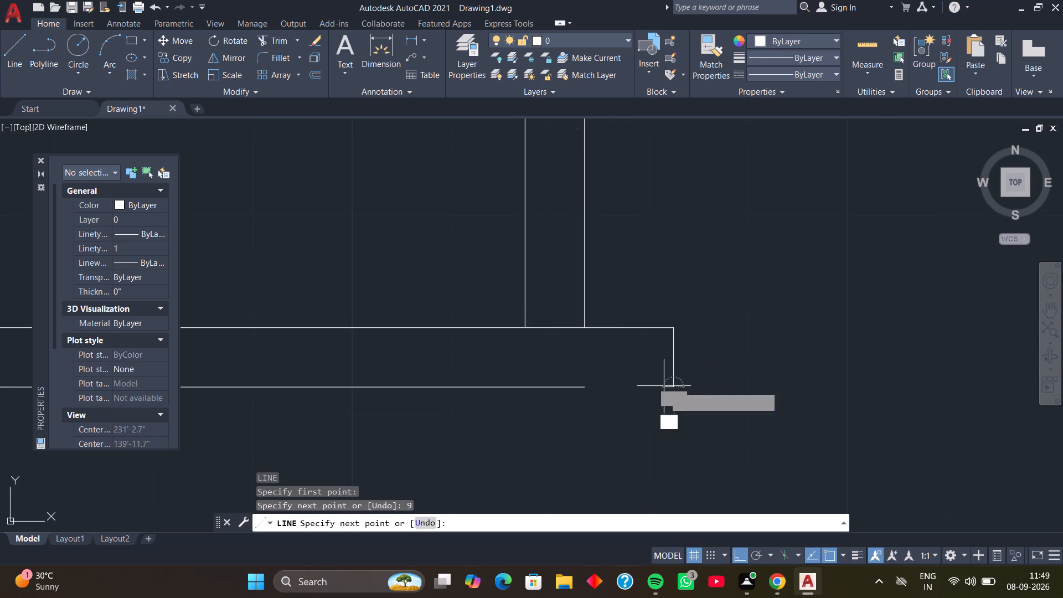
left_click(584, 388)
key("space")
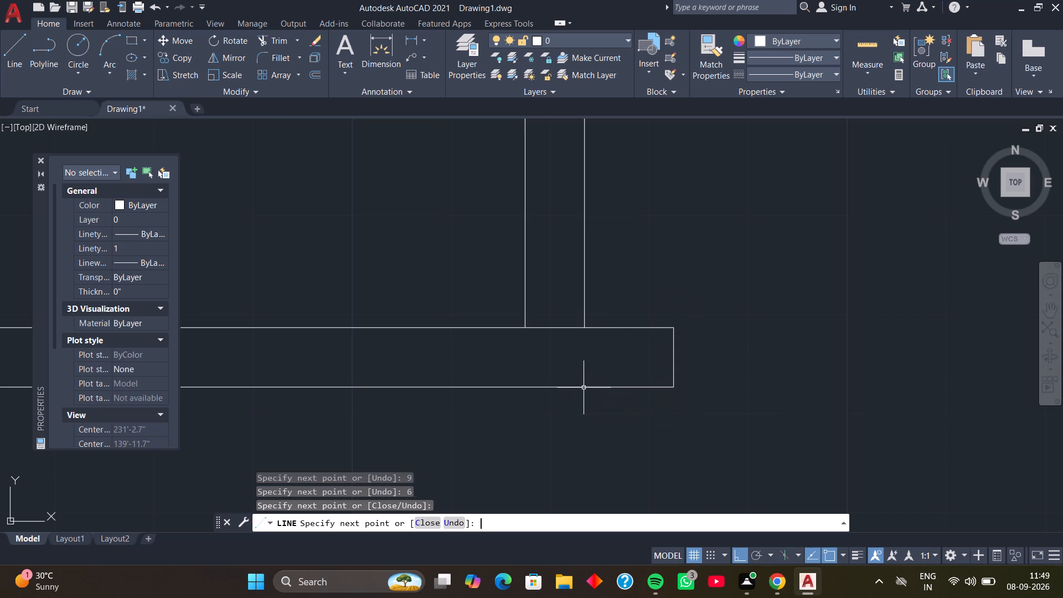
Erase the top and bottom lines of the bottom-right projection, keeping its vertical end line.
left_click(616, 328)
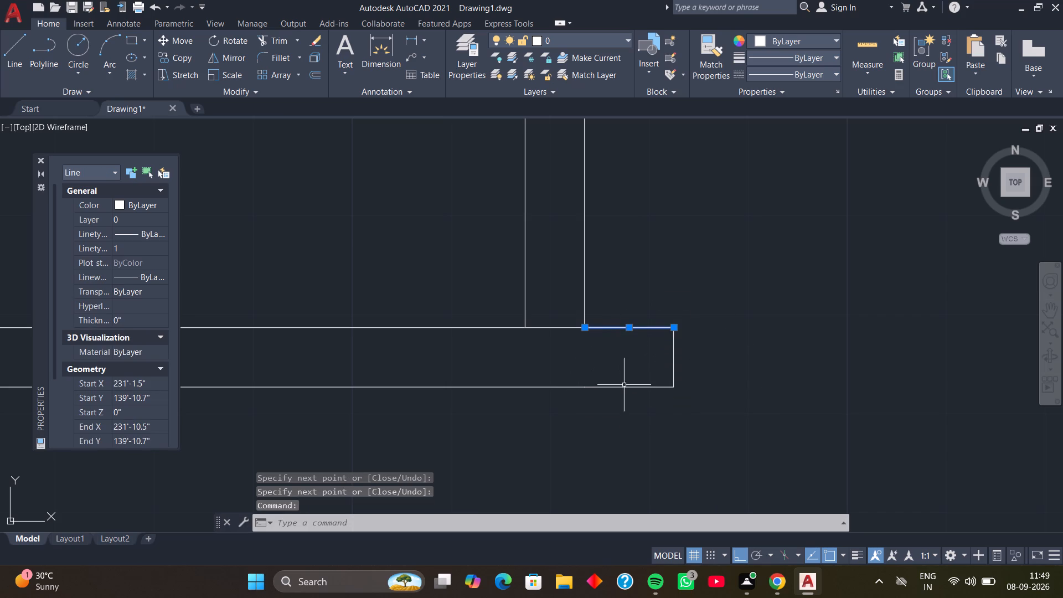
left_click(626, 386)
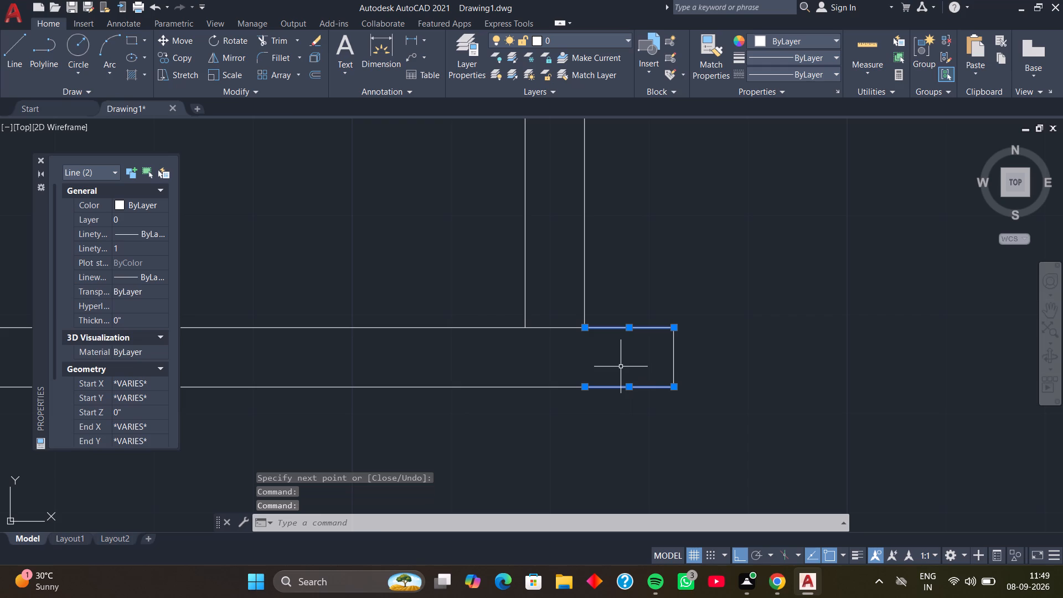
key("Delete")
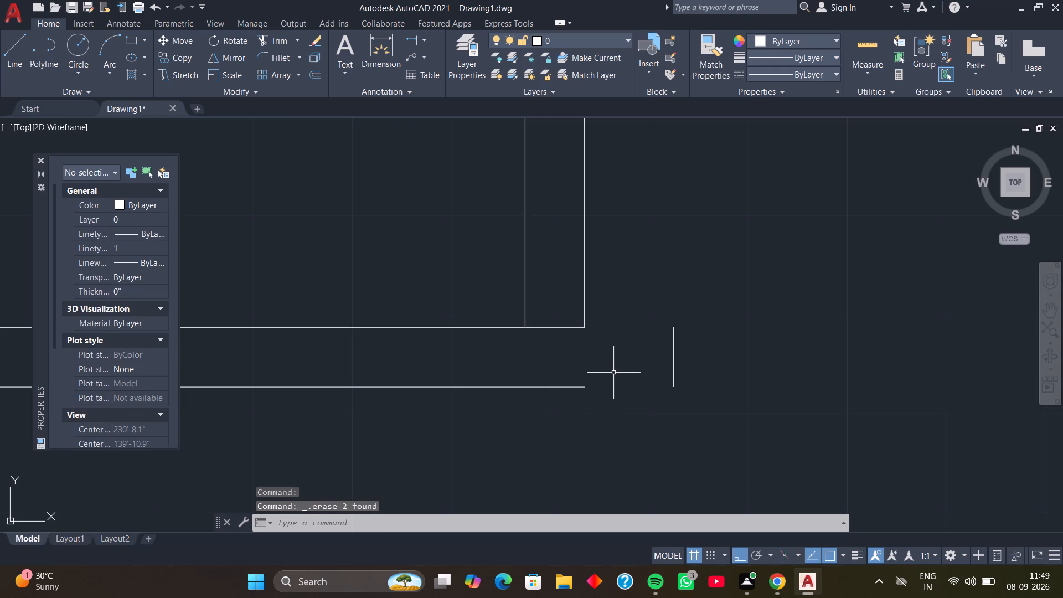
Extend both horizontal lines of the bottom wall to the vertical end line of the bottom-right projection.
type("EX")
key("space")
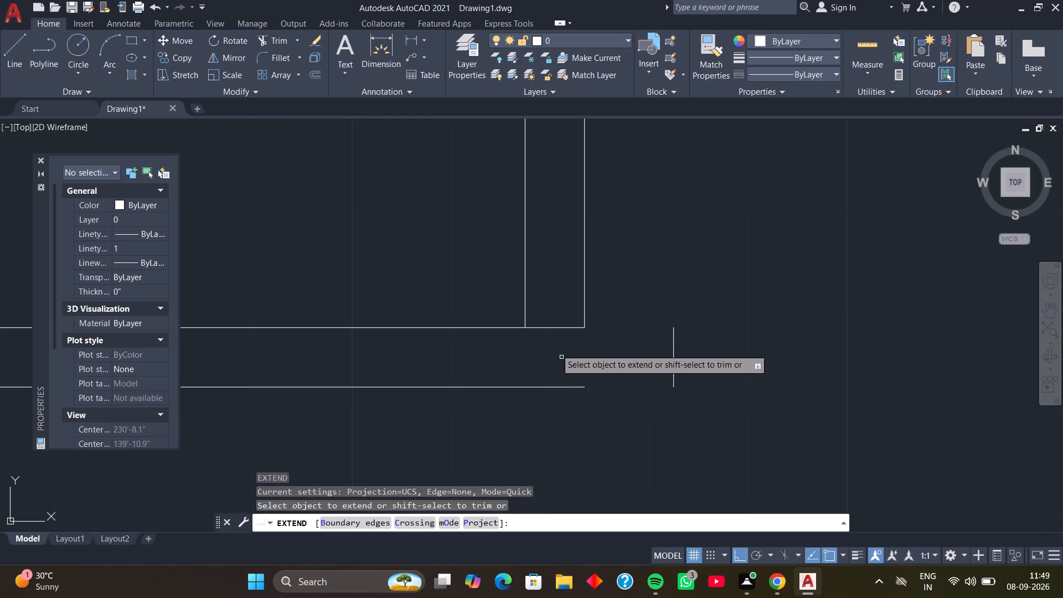
left_click_drag(559, 310, 567, 405)
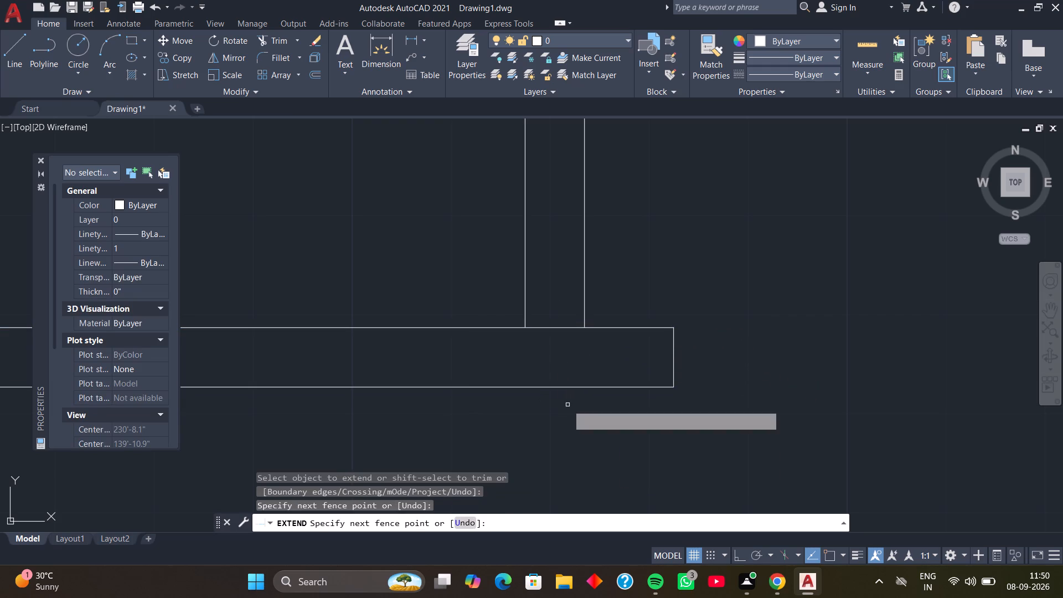
scroll(546, 403, "down", 3)
middle_click_drag(530, 415, 657, 380)
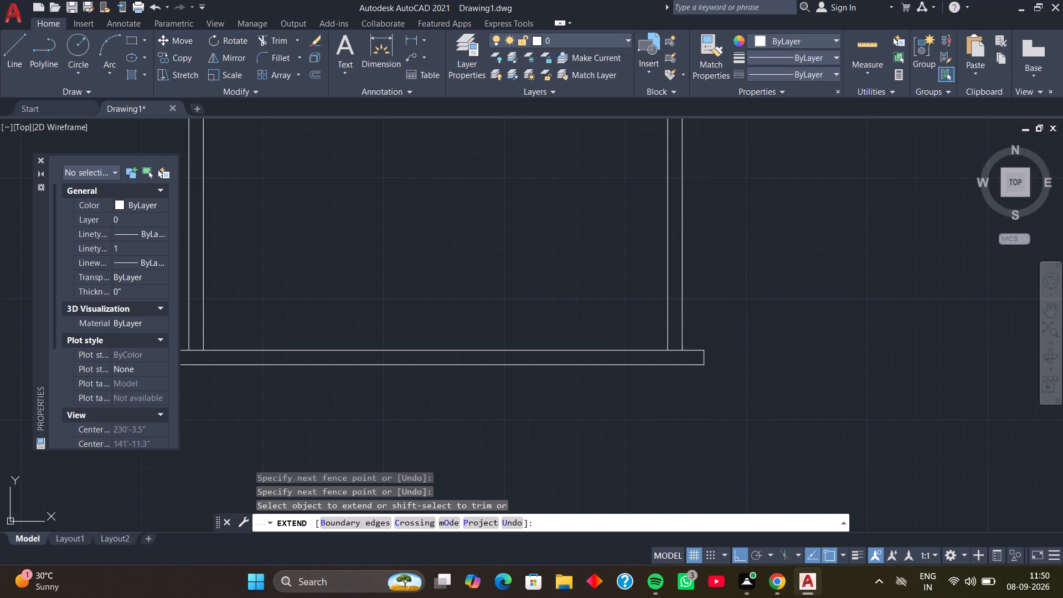
middle_click_drag(541, 402, 589, 404)
middle_click_drag(517, 414, 517, 404)
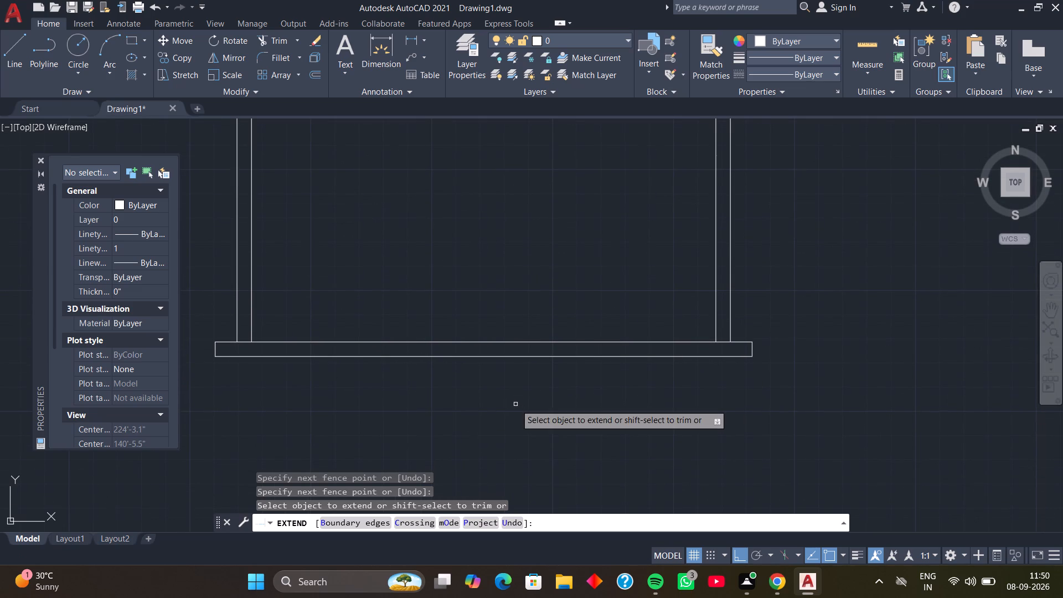
key("space")
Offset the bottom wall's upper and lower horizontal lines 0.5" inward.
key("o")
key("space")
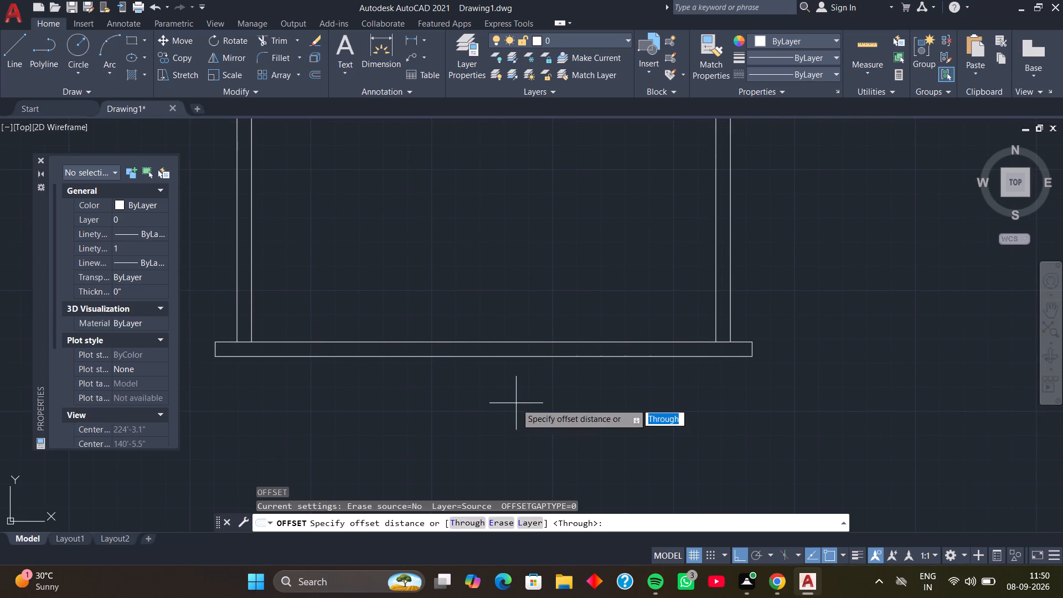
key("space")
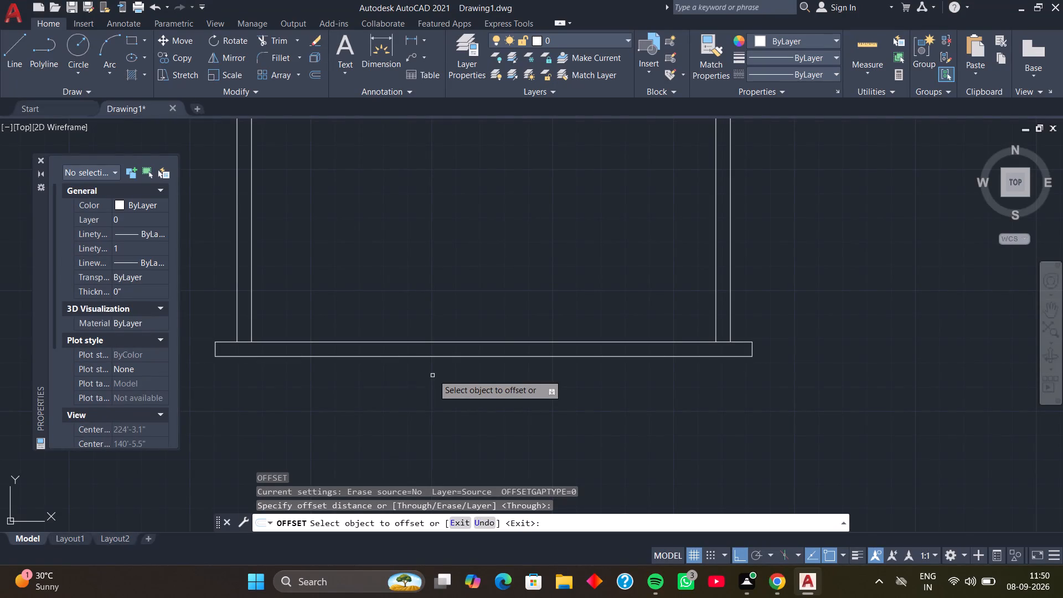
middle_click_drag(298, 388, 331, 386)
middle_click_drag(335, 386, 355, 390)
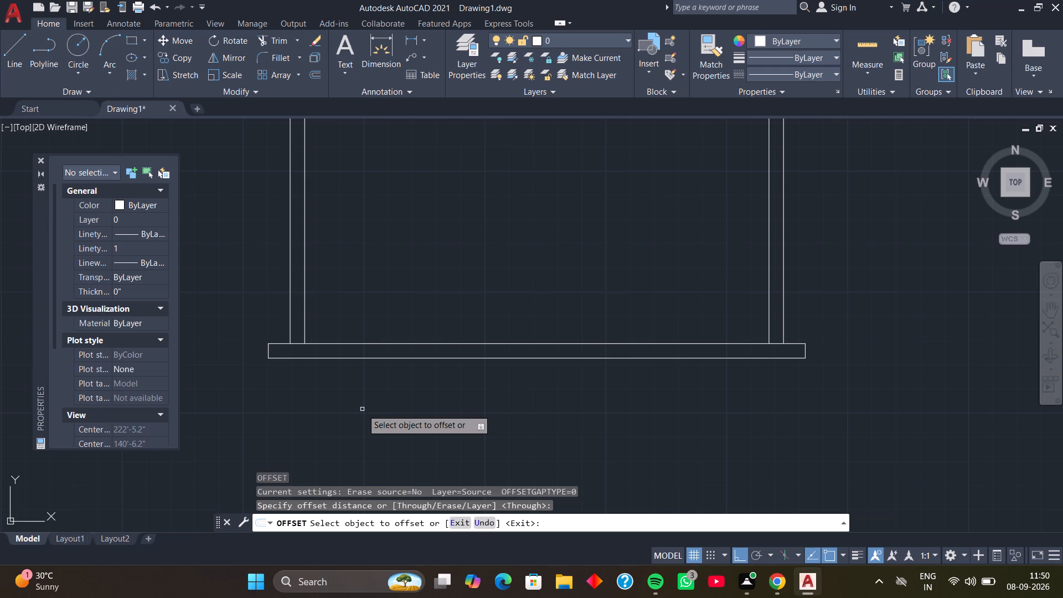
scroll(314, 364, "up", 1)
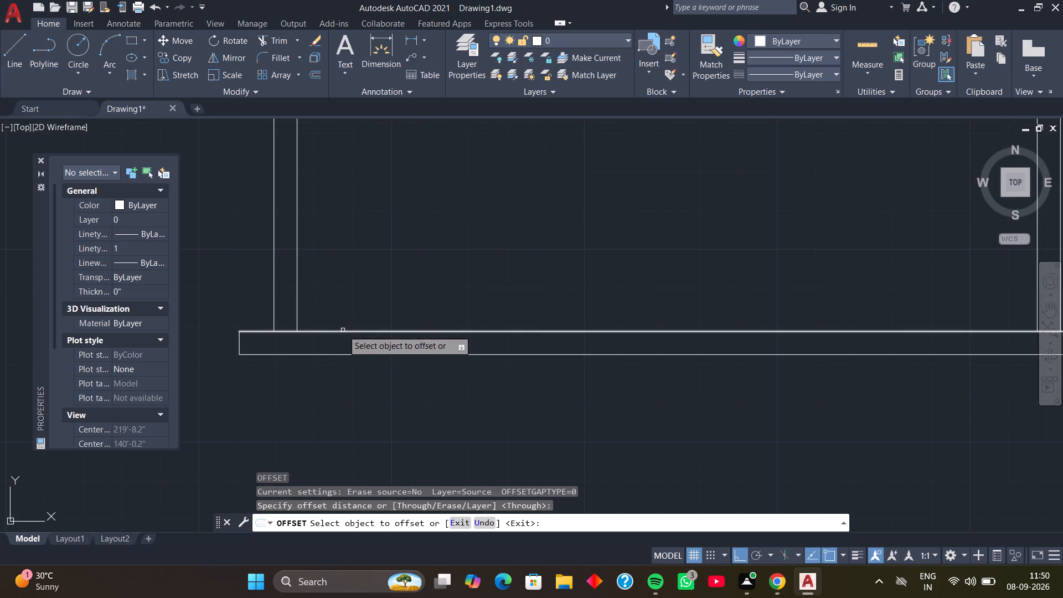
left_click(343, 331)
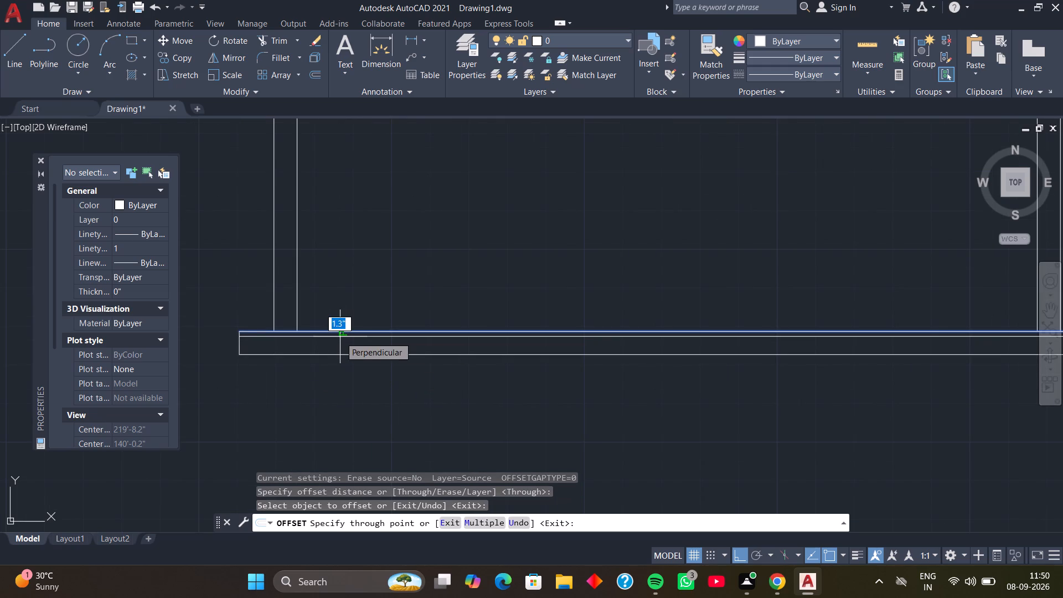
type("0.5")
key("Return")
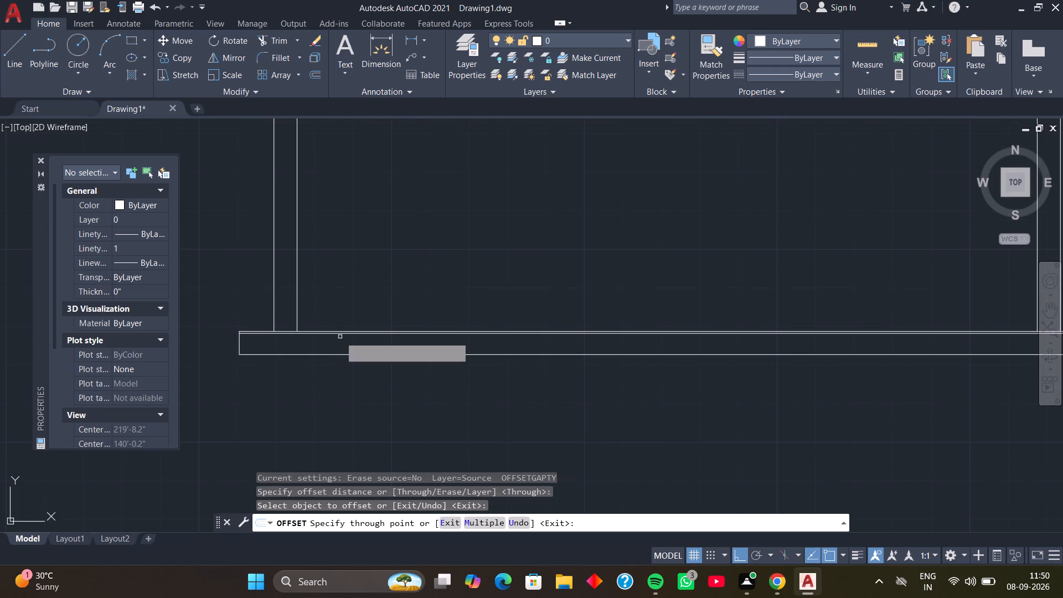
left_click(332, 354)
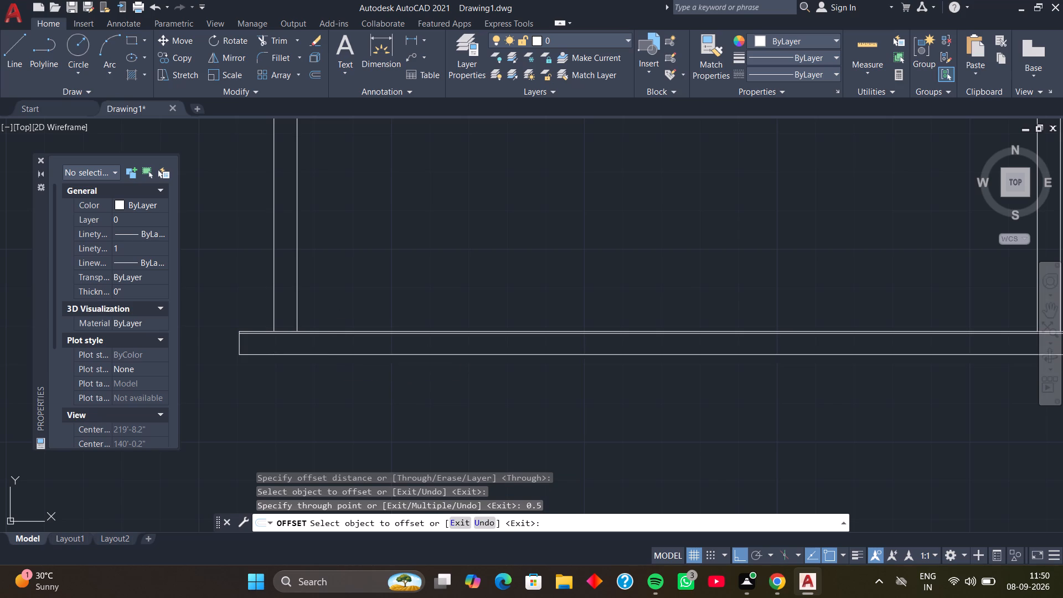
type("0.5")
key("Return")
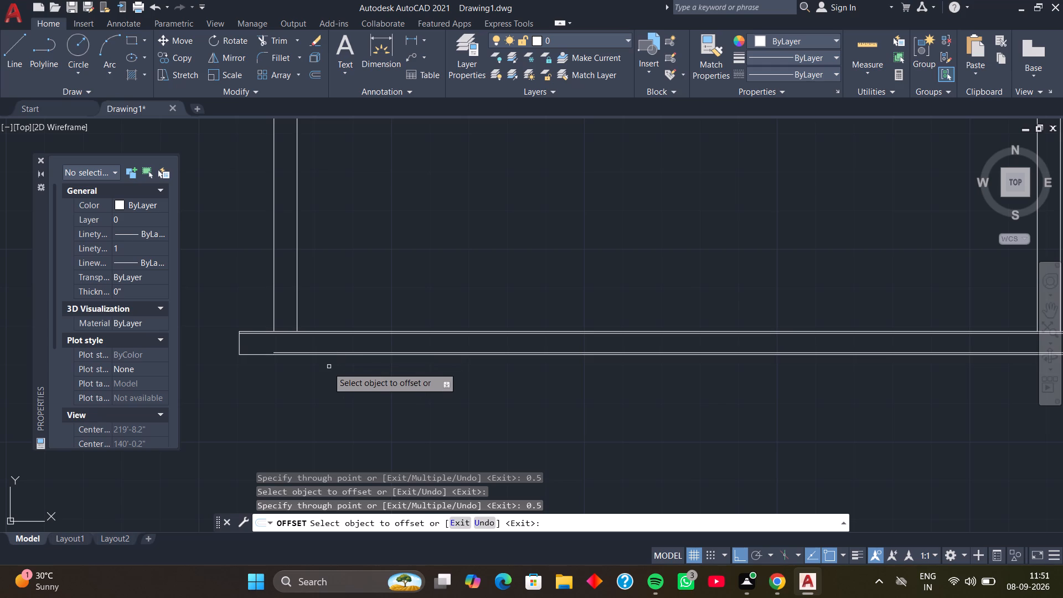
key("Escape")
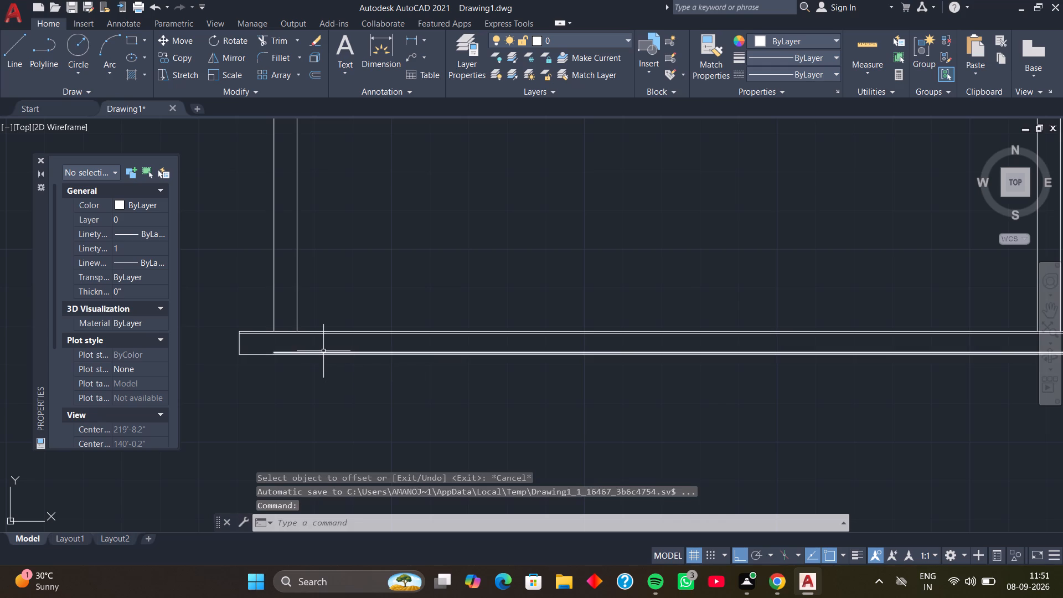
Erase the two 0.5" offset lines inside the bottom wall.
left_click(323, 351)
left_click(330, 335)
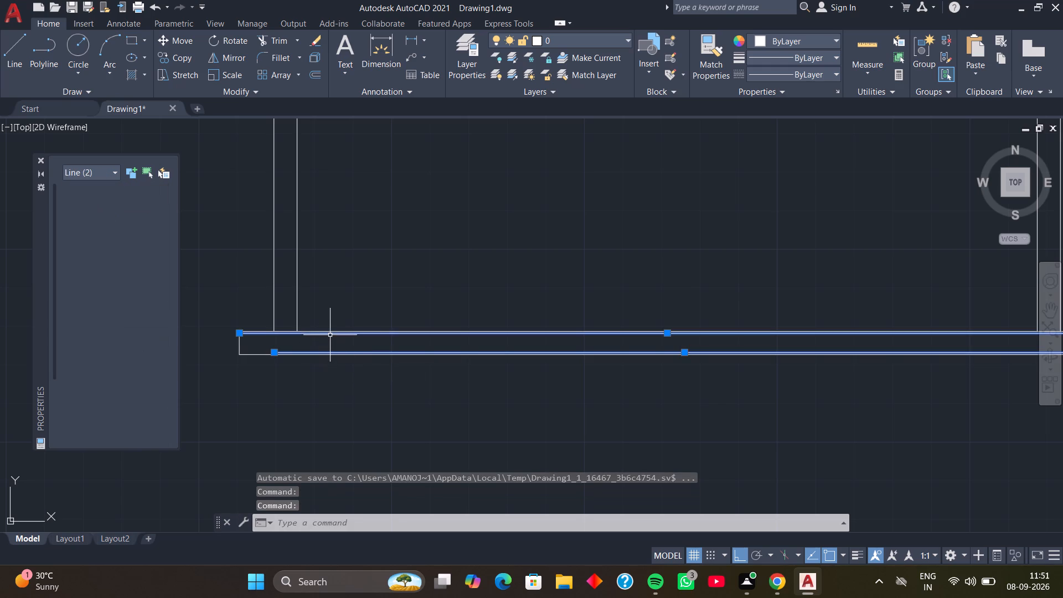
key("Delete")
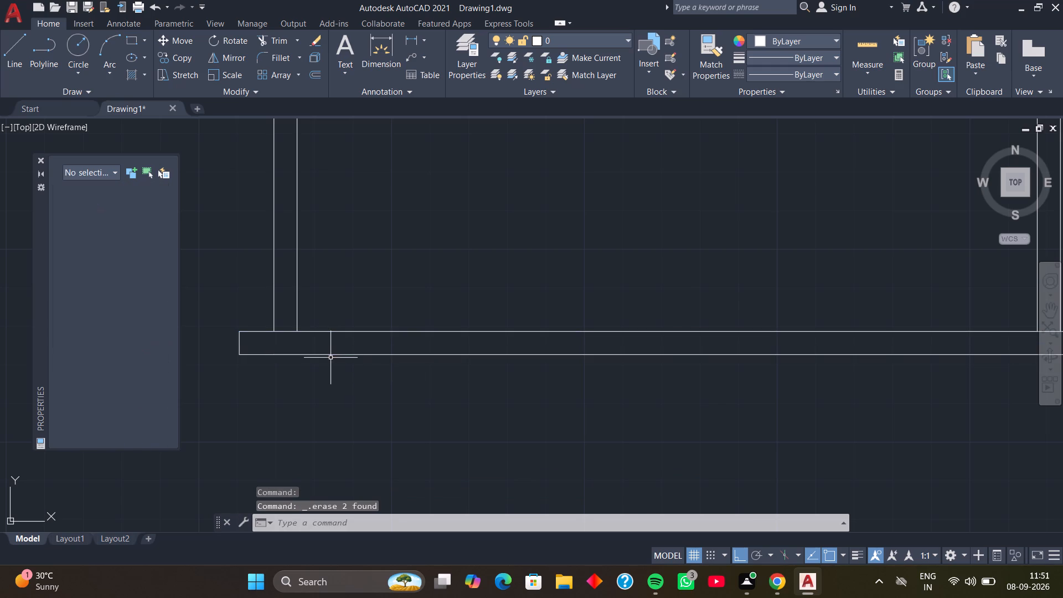
Erase the short separate segment of the bottom wall's lower line at the bottom-left projection.
left_click(261, 354)
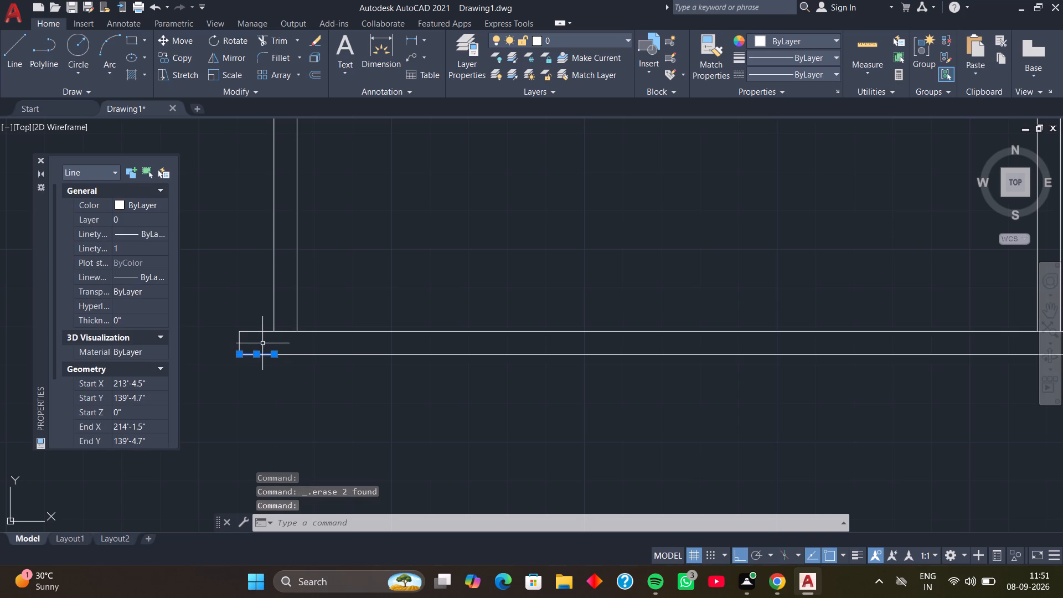
key("Delete")
Extend the bottom wall's lower line to the vertical end line of the bottom-left projection.
key("e")
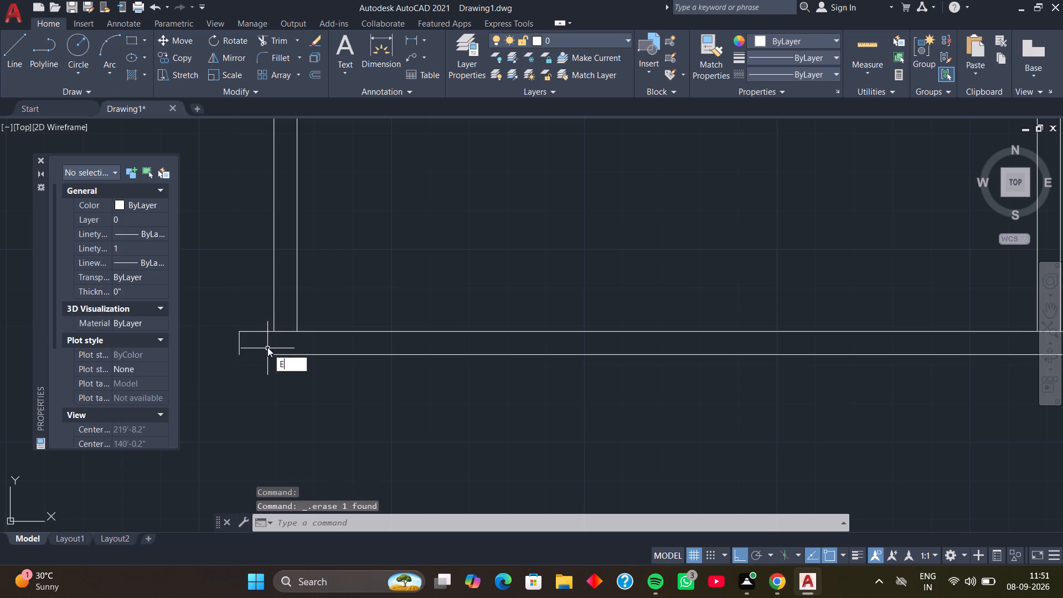
key("x")
key("space")
left_click(285, 353)
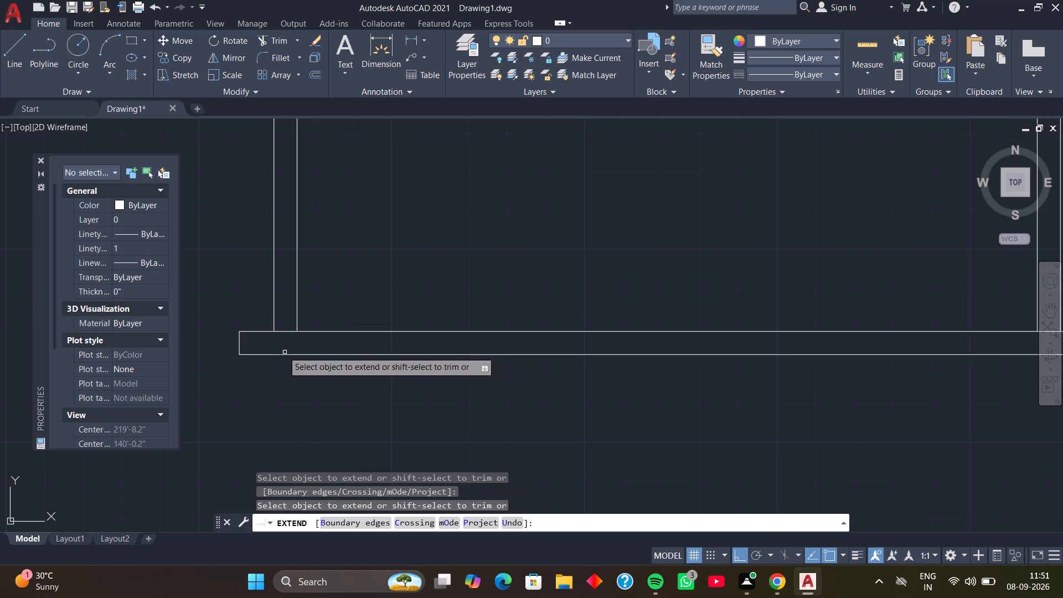
scroll(296, 346, "down", 1)
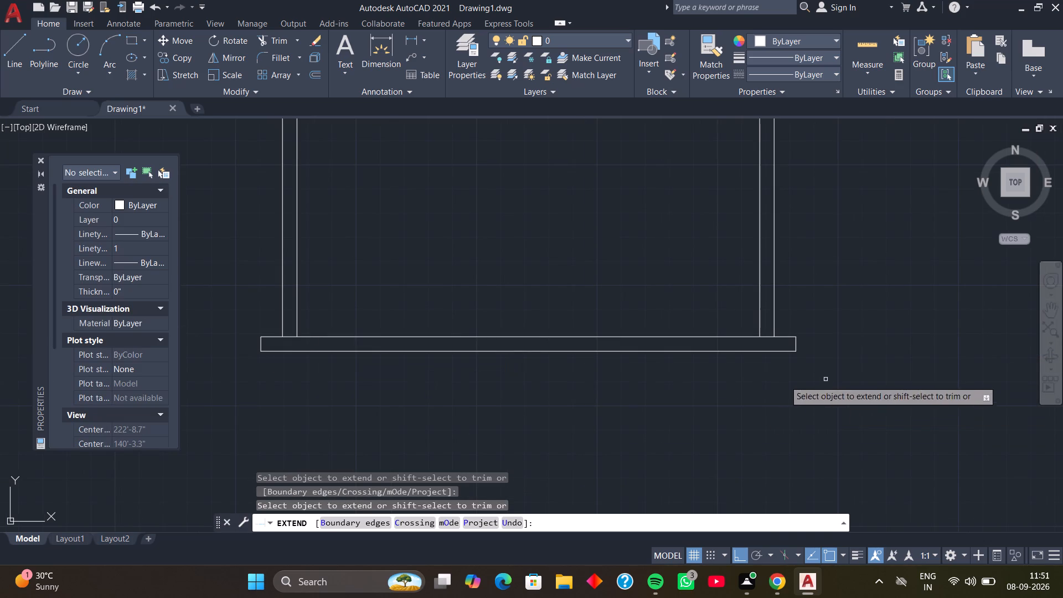
key("space")
Offset the bottom wall's full-length upper and lower lines 1" inward.
middle_click_drag(628, 405, 613, 423)
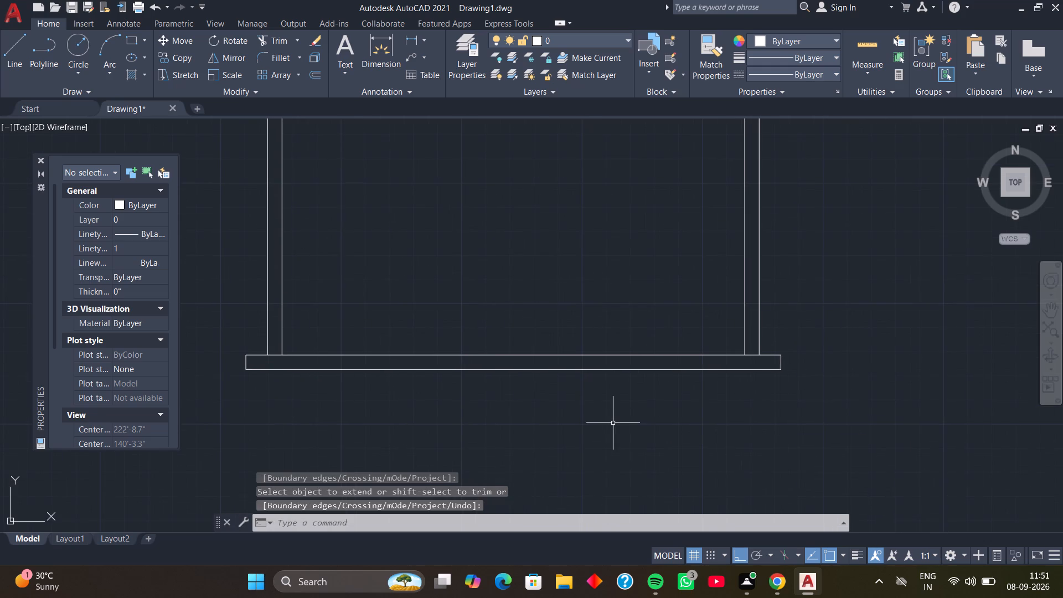
key("o")
key("space")
key("space")
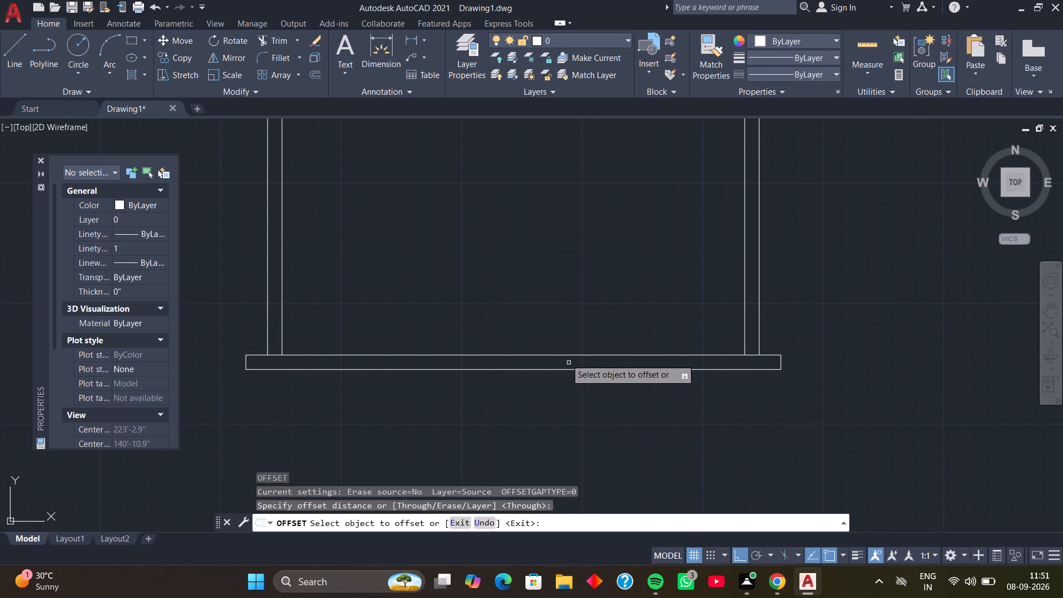
left_click(564, 355)
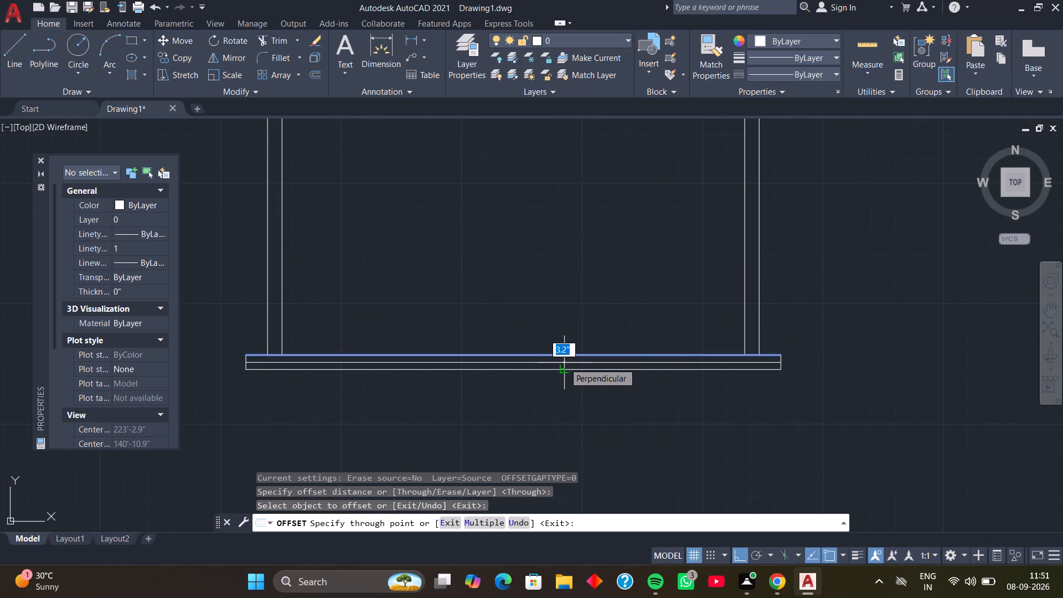
key("1")
key("Return")
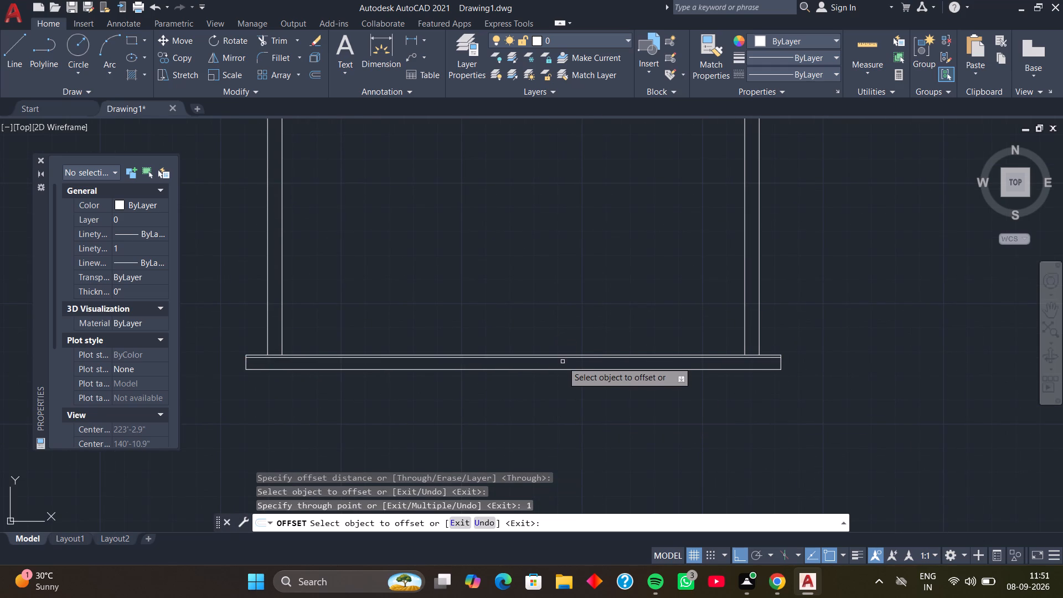
left_click(566, 370)
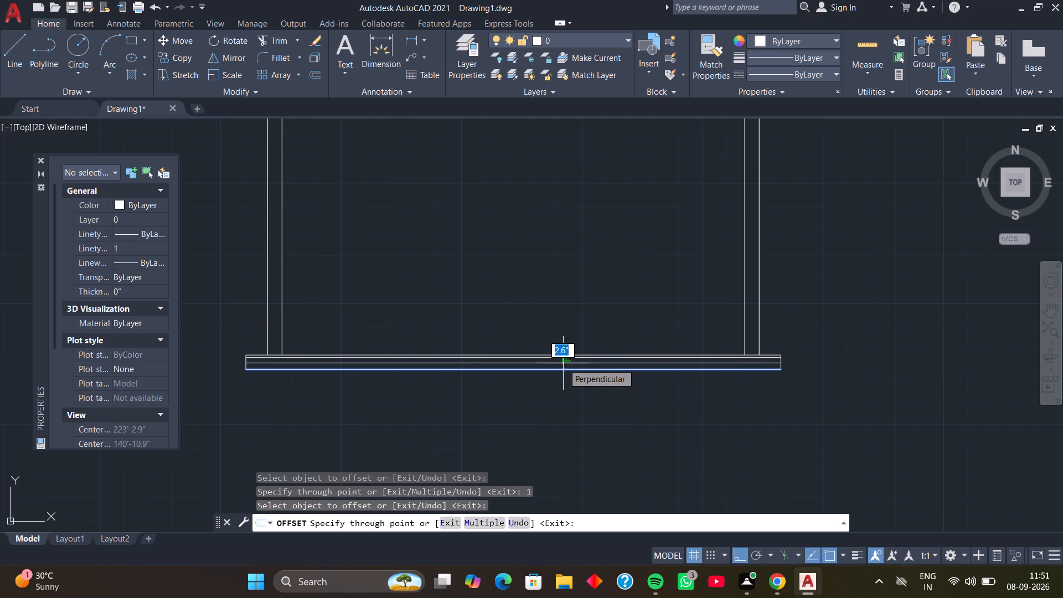
key("1")
key("Return")
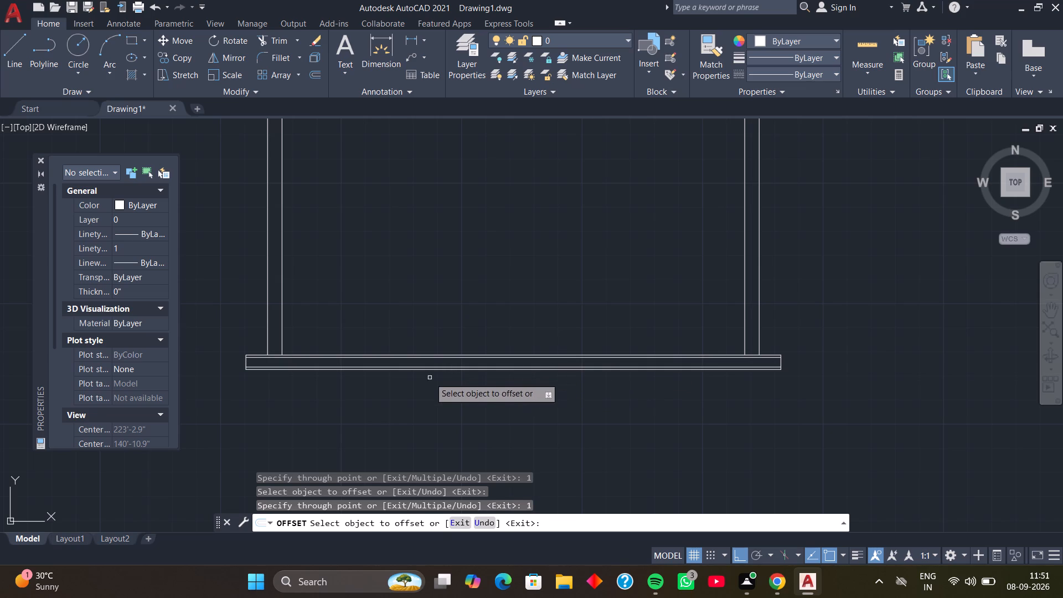
Offset the vertical end line of the bottom-left projection 1" inward.
middle_click_drag(275, 386, 326, 388)
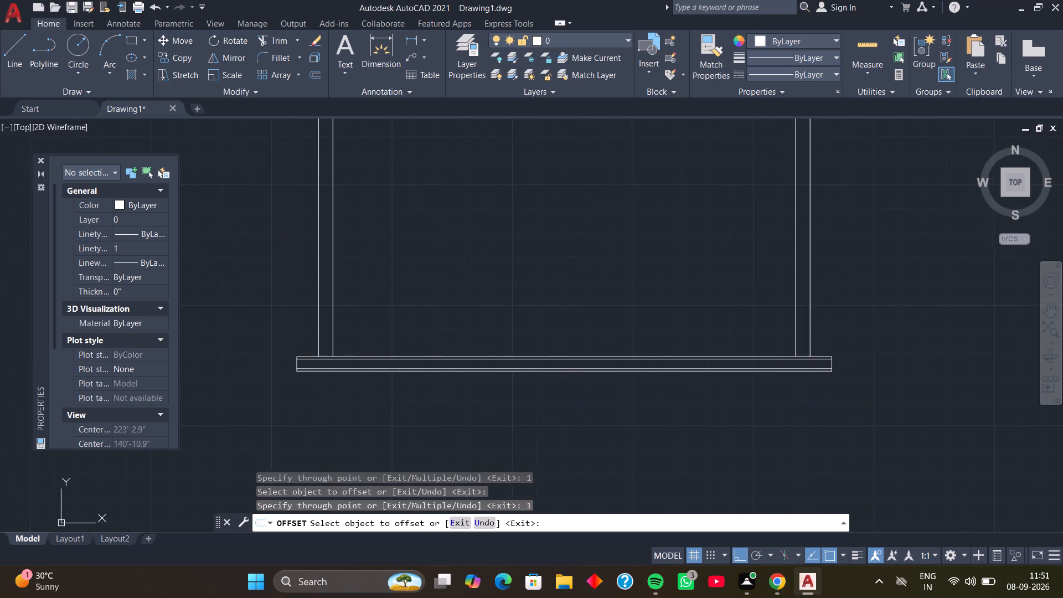
scroll(312, 379, "up", 3)
middle_click_drag(274, 374, 342, 400)
middle_click_drag(293, 395, 327, 408)
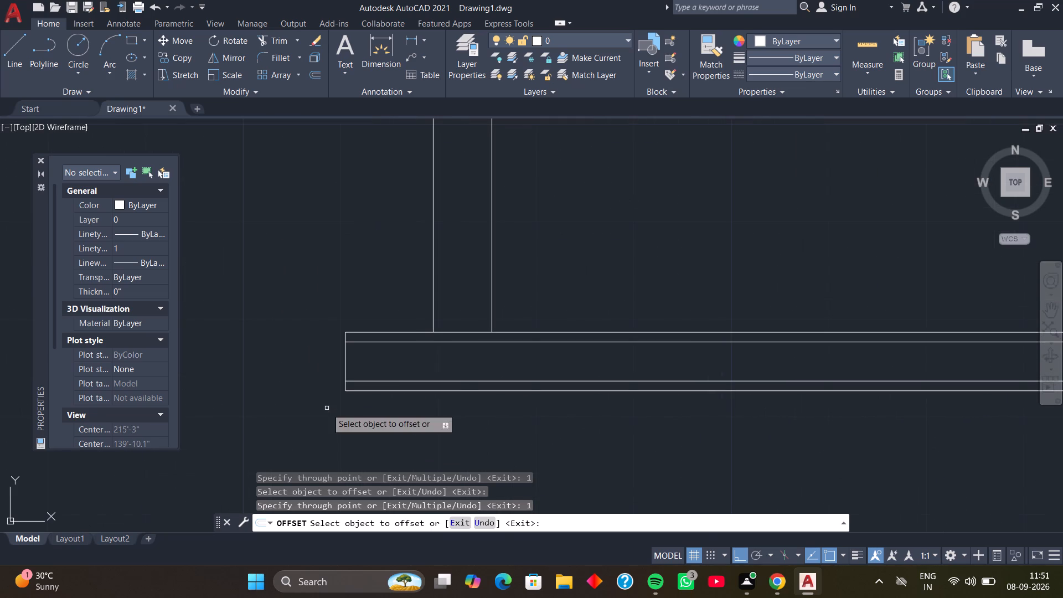
left_click(345, 362)
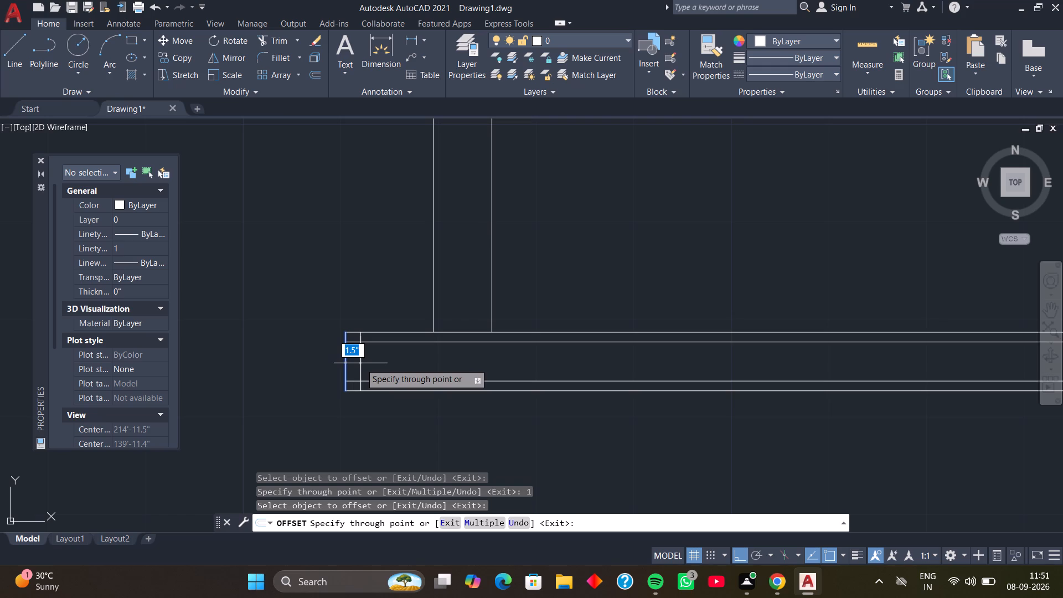
key("1")
key("Return")
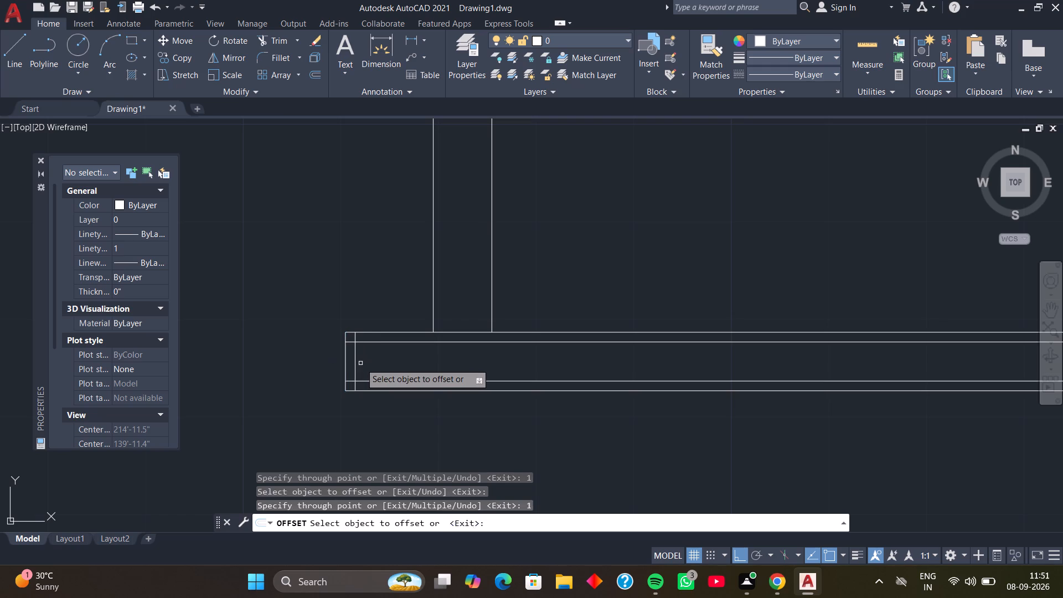
Offset the vertical end line of the bottom-right projection 1" inward.
scroll(411, 369, "down", 2)
scroll(530, 395, "down", 1)
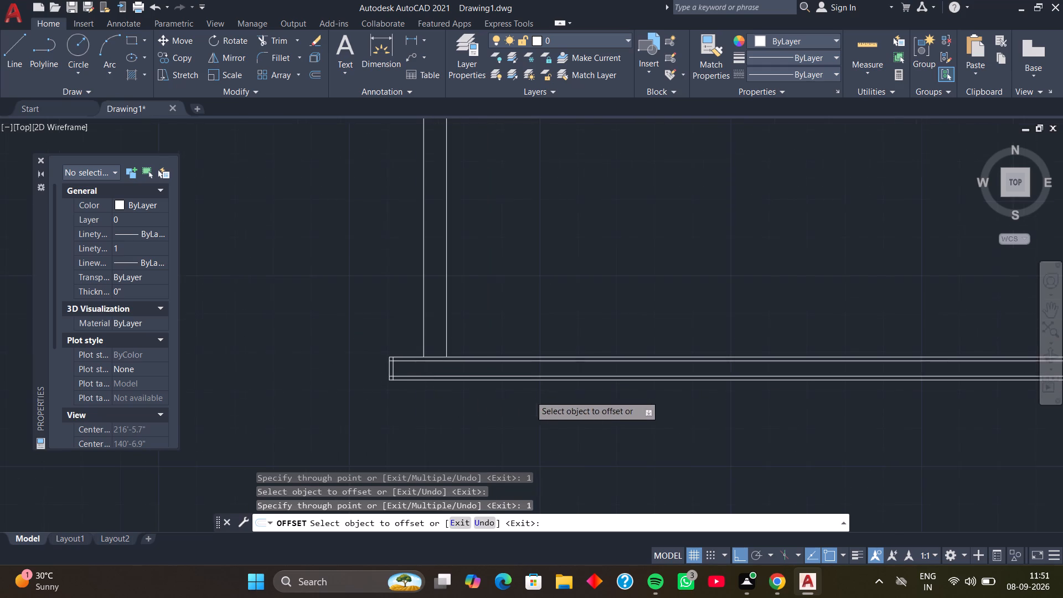
middle_click_drag(537, 399, 341, 420)
middle_click_drag(626, 453, 497, 413)
scroll(621, 393, "up", 2)
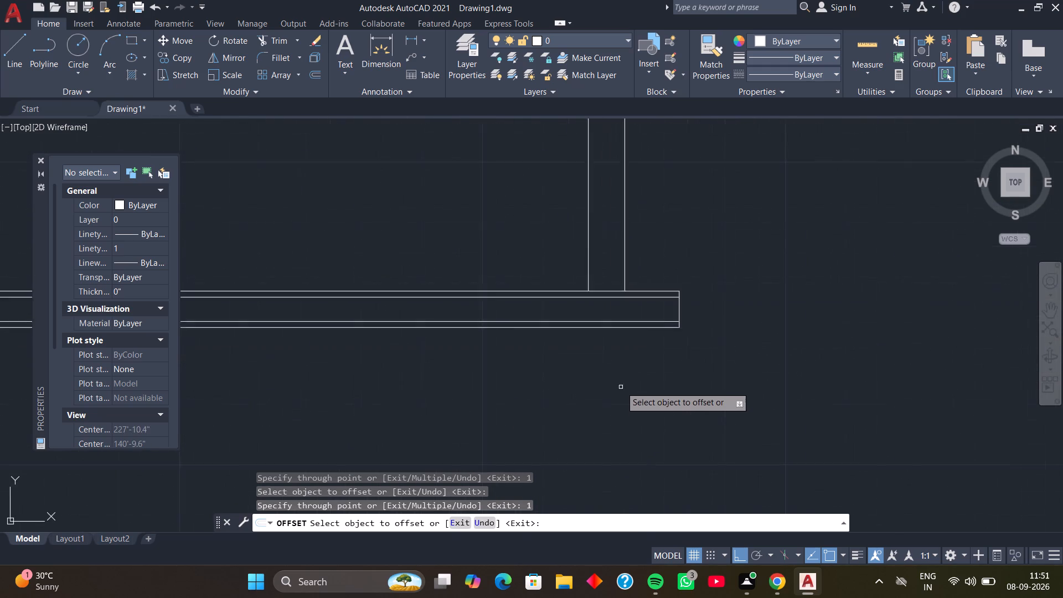
scroll(621, 385, "up", 1)
middle_click_drag(641, 362, 629, 409)
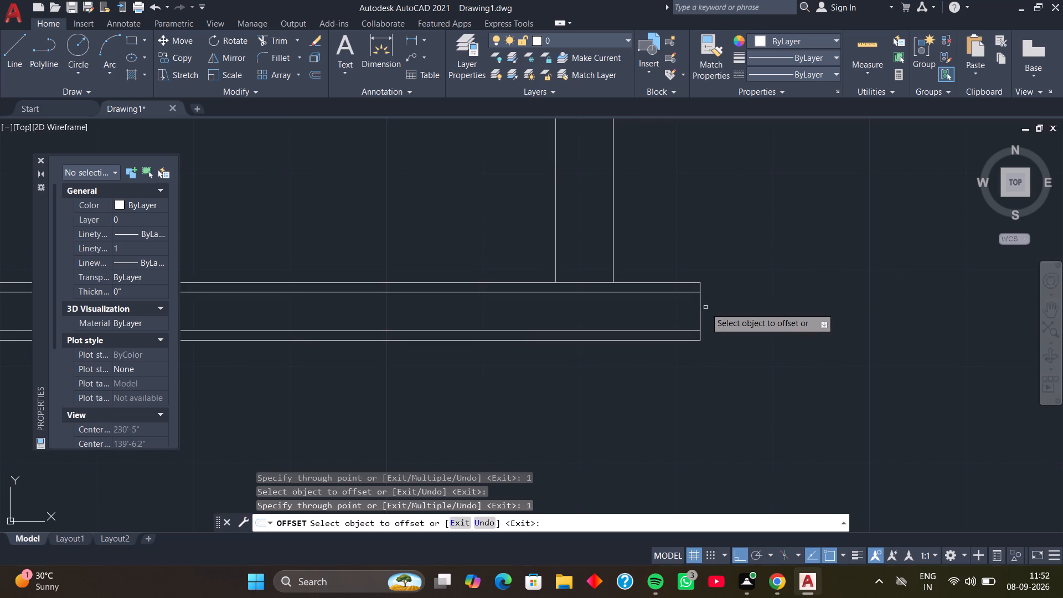
left_click(701, 307)
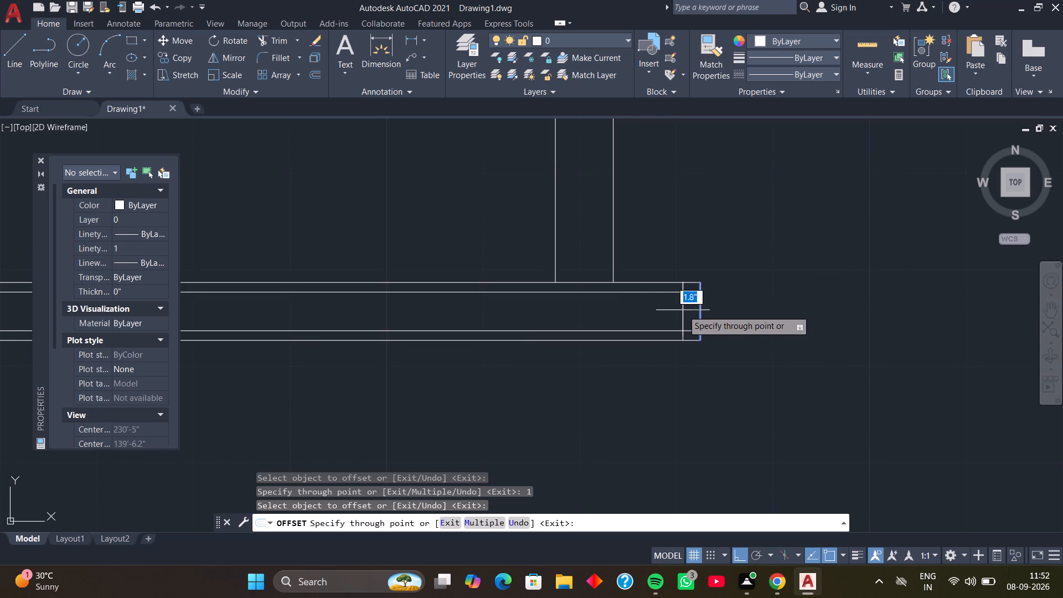
key("1")
key("Return")
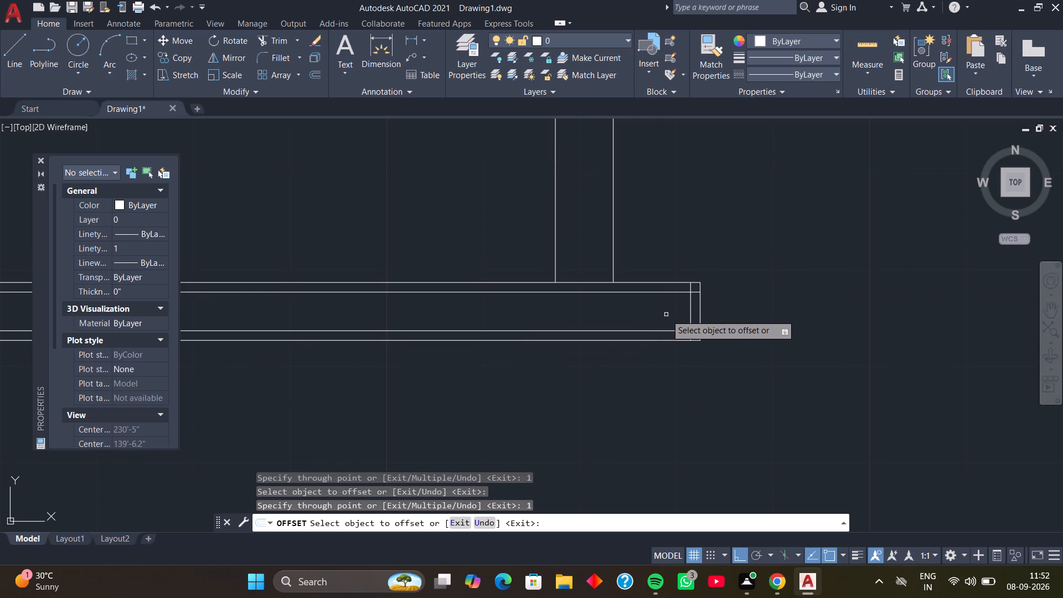
key("space")
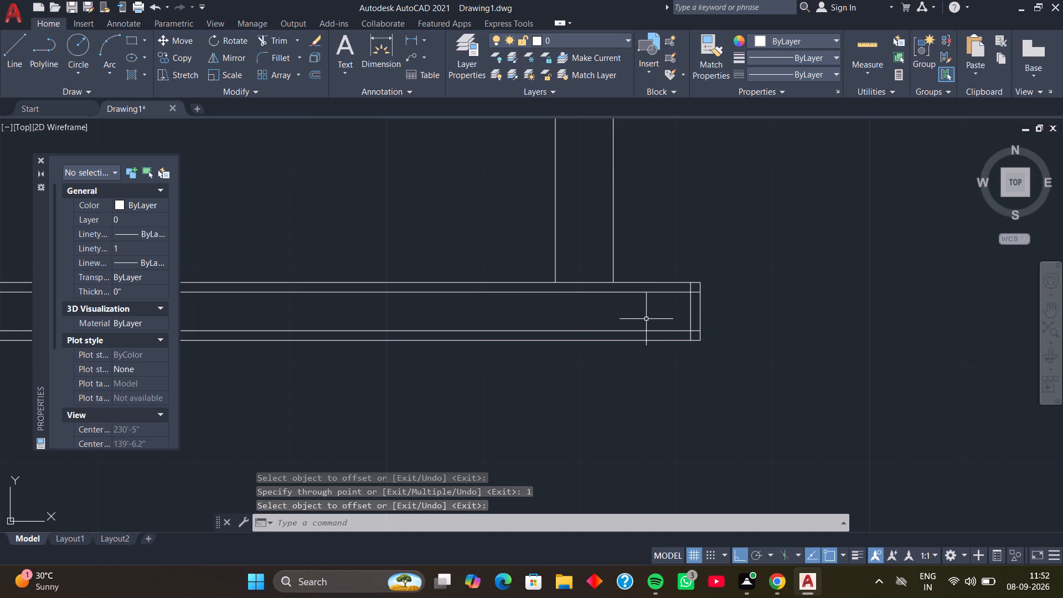
Trim the overshooting ends of the inset lines at the upper and lower corners of the bottom-right projection.
key("t")
key("r")
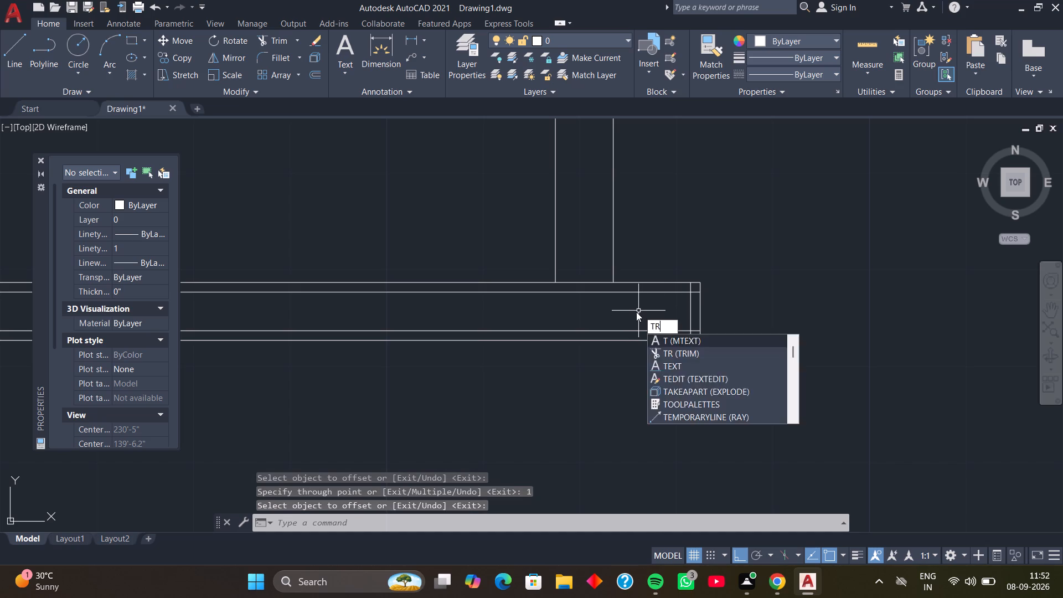
key("space")
scroll(689, 296, "up", 3)
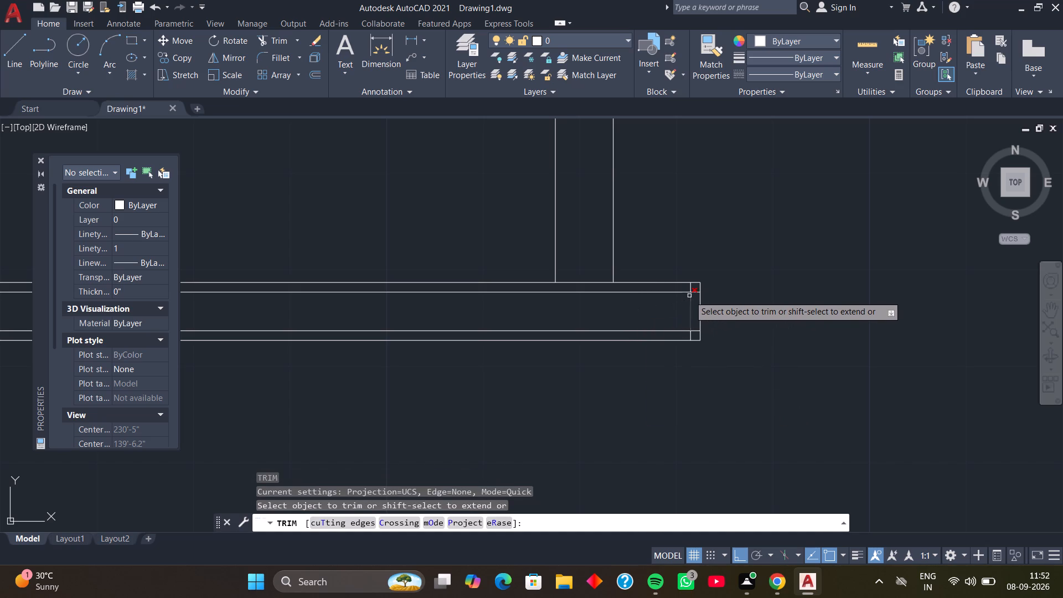
left_click(696, 286)
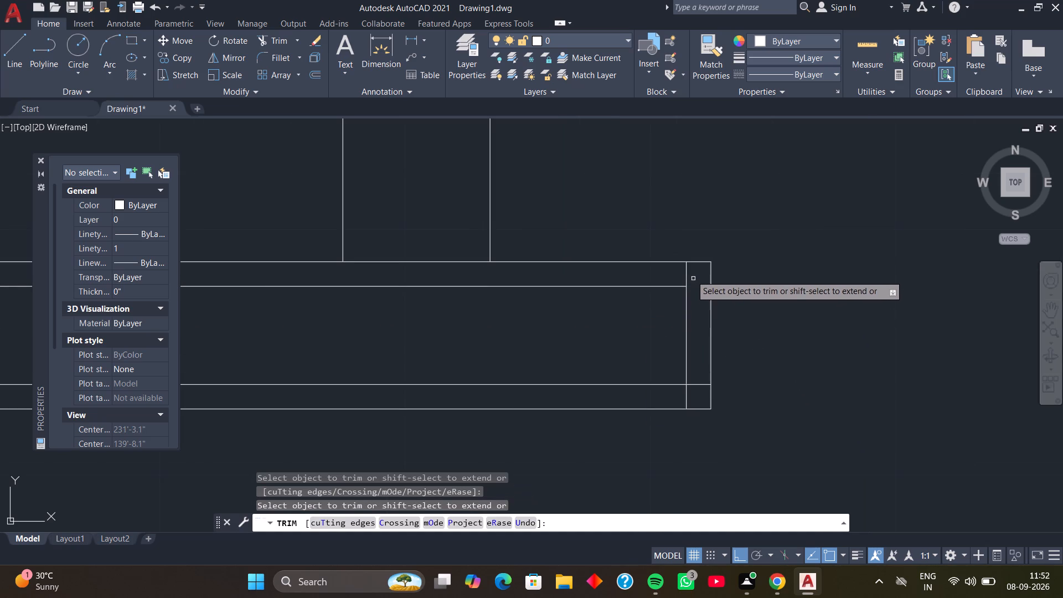
left_click(688, 272)
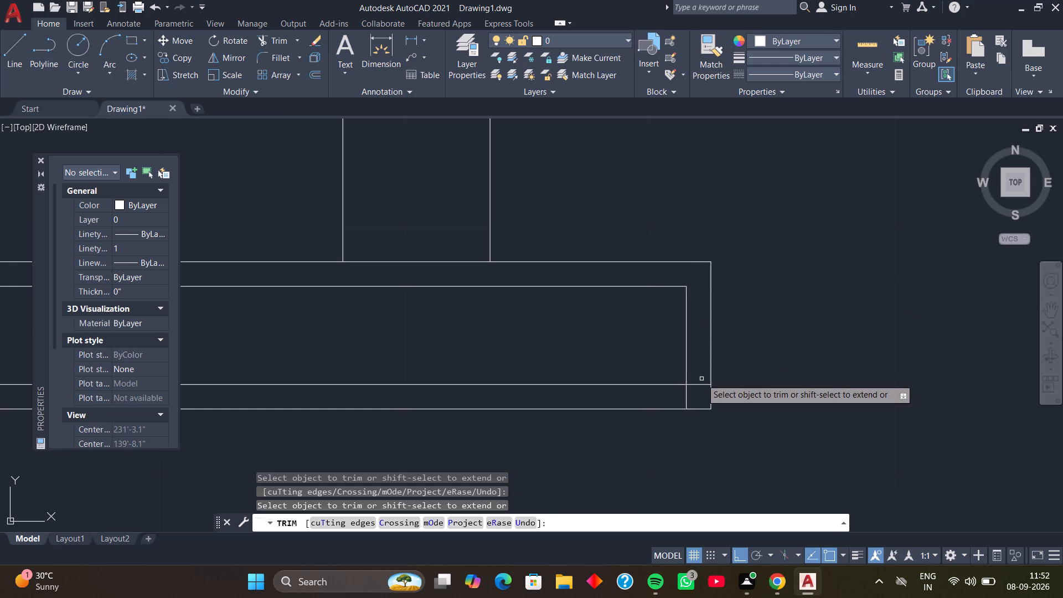
left_click(701, 385)
left_click(687, 395)
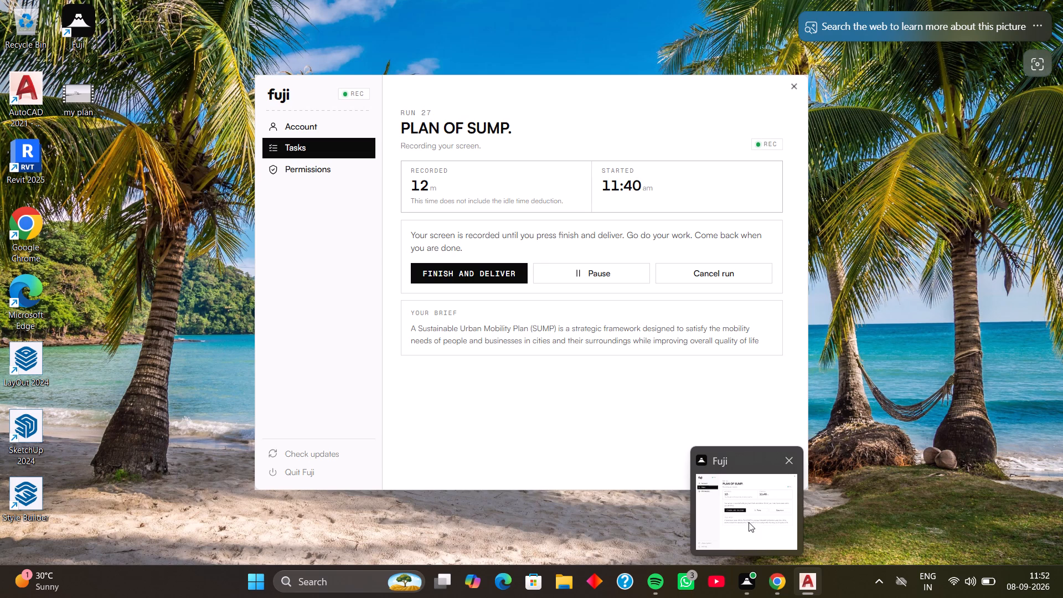
Trim the overshooting ends of the inset lines at the upper and lower corners of the bottom-left projection.
scroll(447, 377, "down", 1)
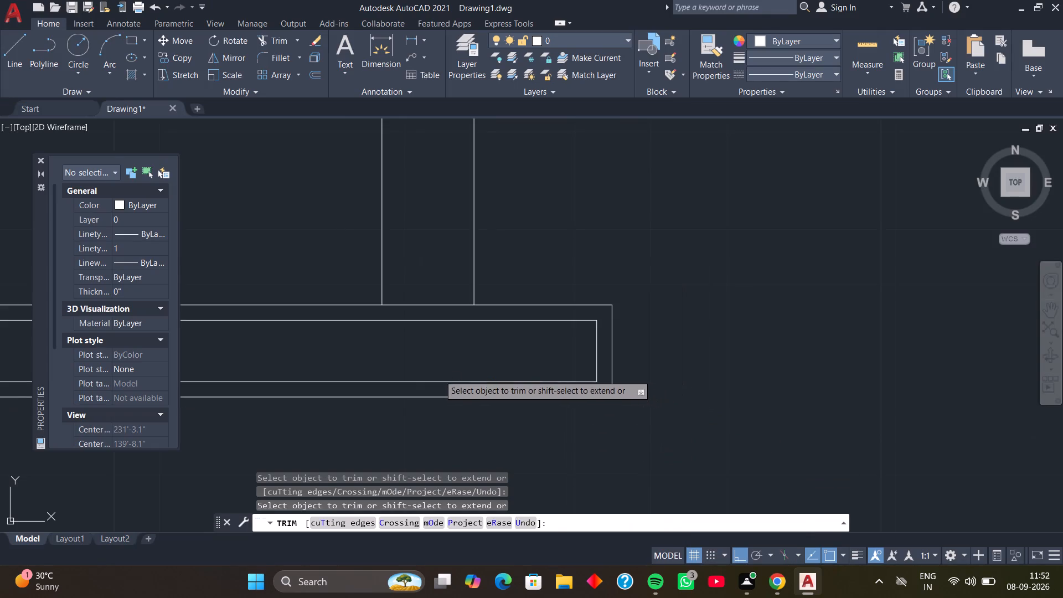
middle_click_drag(413, 349, 664, 345)
middle_click_drag(679, 345, 742, 345)
scroll(625, 360, "down", 2)
middle_click_drag(552, 360, 751, 355)
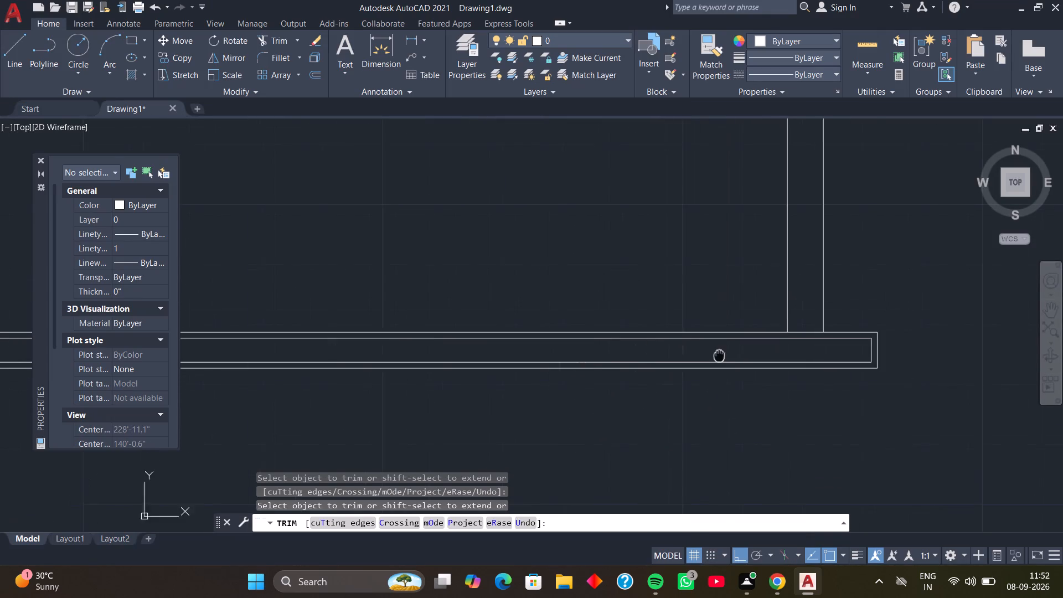
middle_click_drag(751, 355, 800, 355)
middle_click_drag(420, 359, 768, 359)
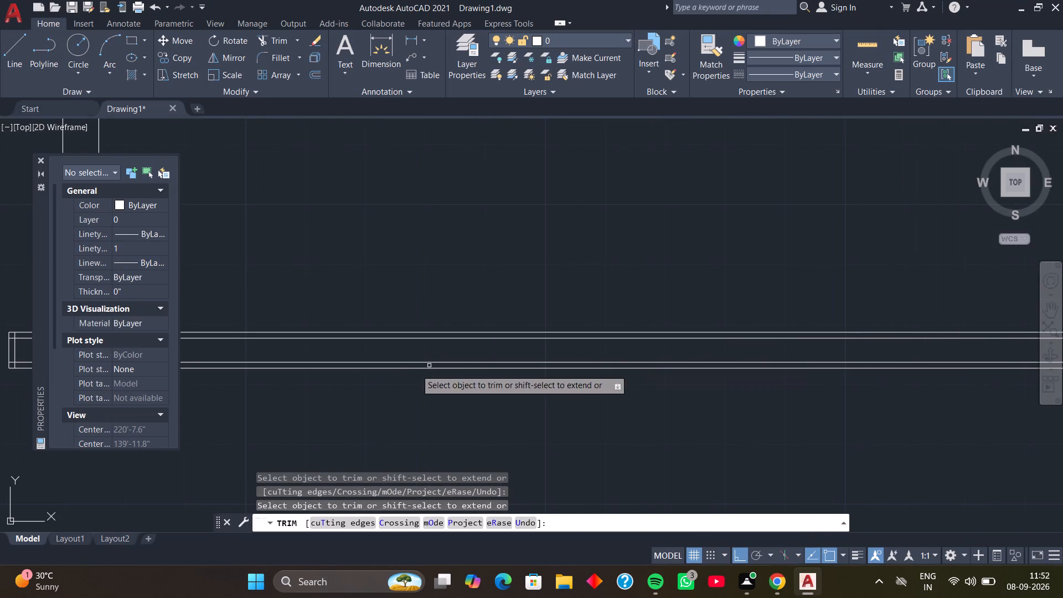
middle_click_drag(405, 380, 684, 386)
middle_click_drag(318, 385, 440, 405)
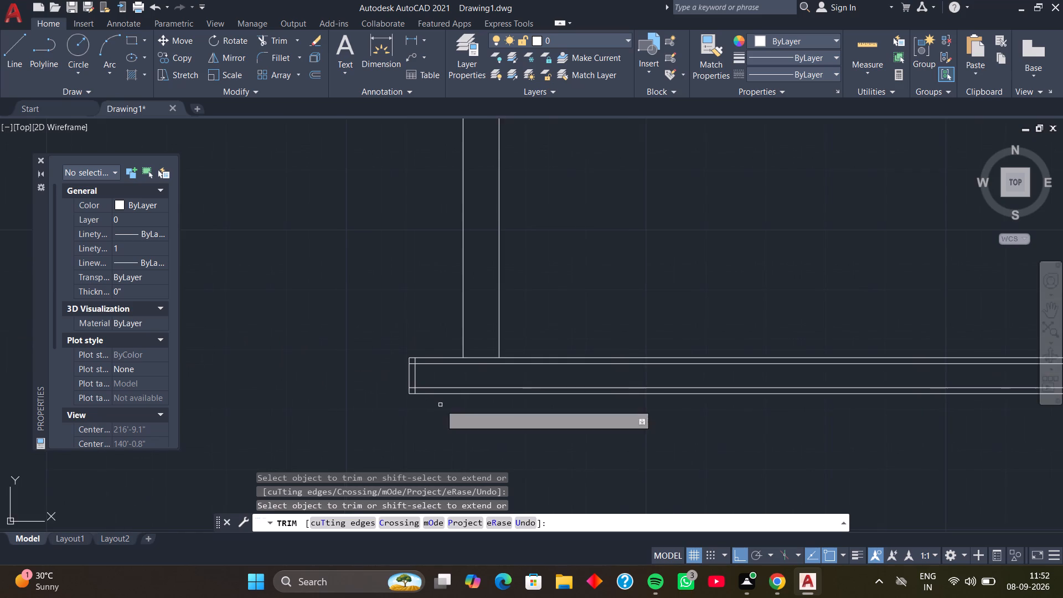
scroll(413, 365, "up", 3)
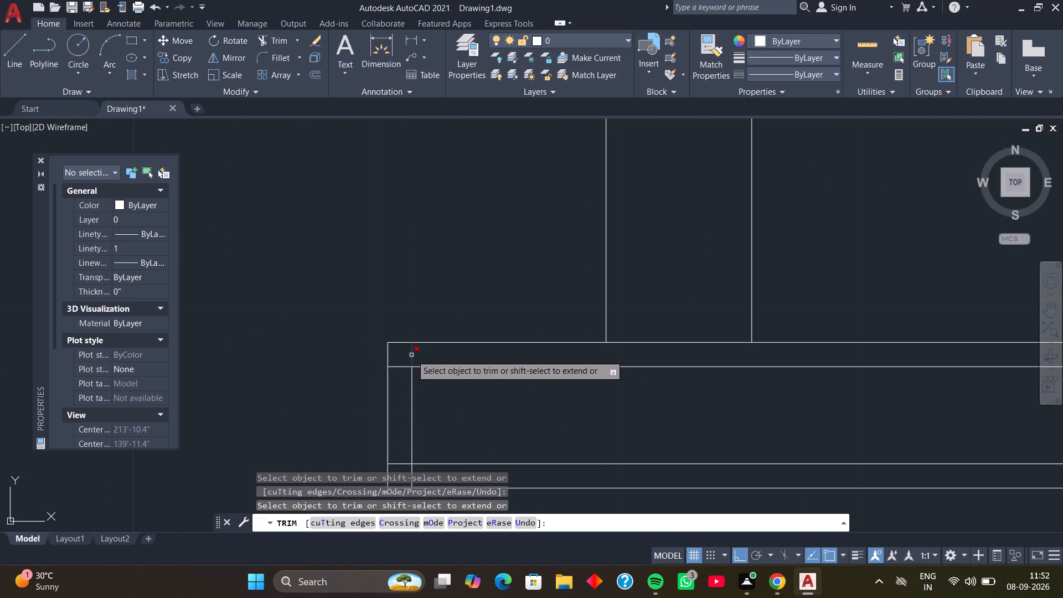
left_click(411, 355)
left_click(401, 366)
scroll(401, 366, "down", 1)
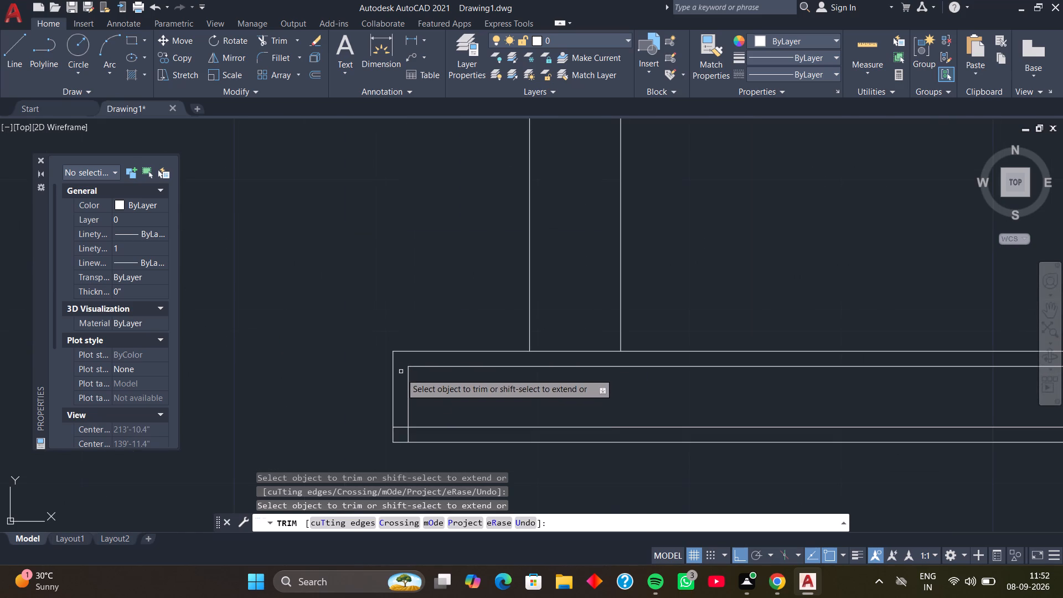
left_click(403, 427)
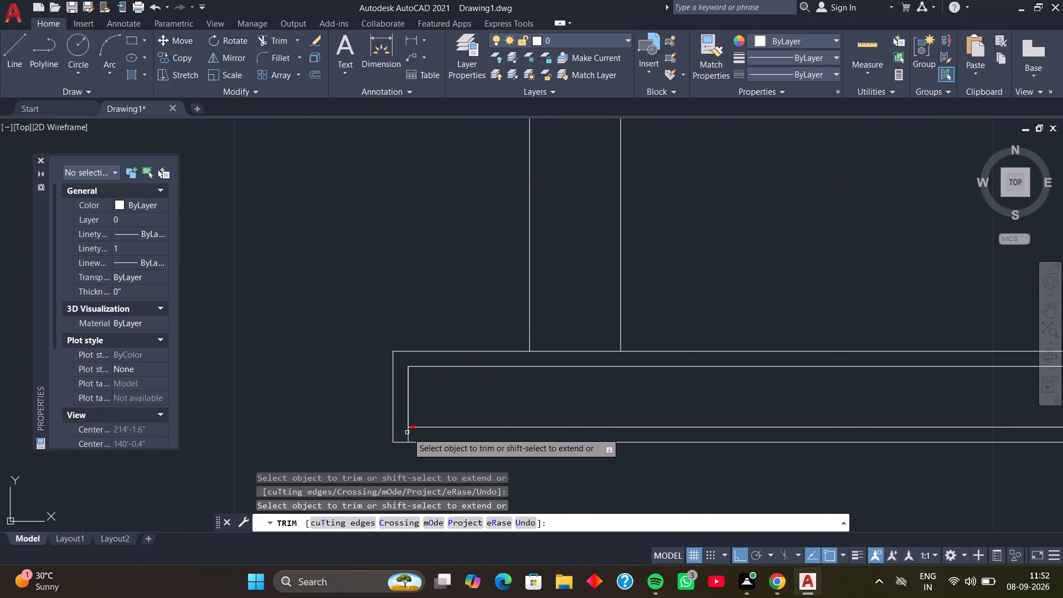
left_click(407, 432)
scroll(451, 415, "down", 3)
middle_click_drag(456, 415, 391, 416)
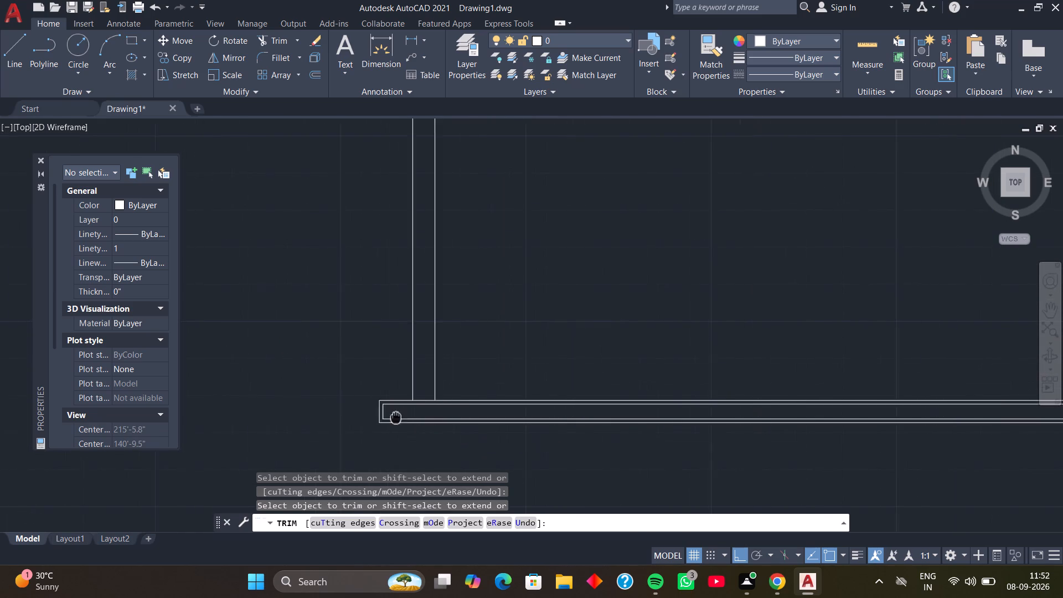
middle_click_drag(391, 416, 379, 416)
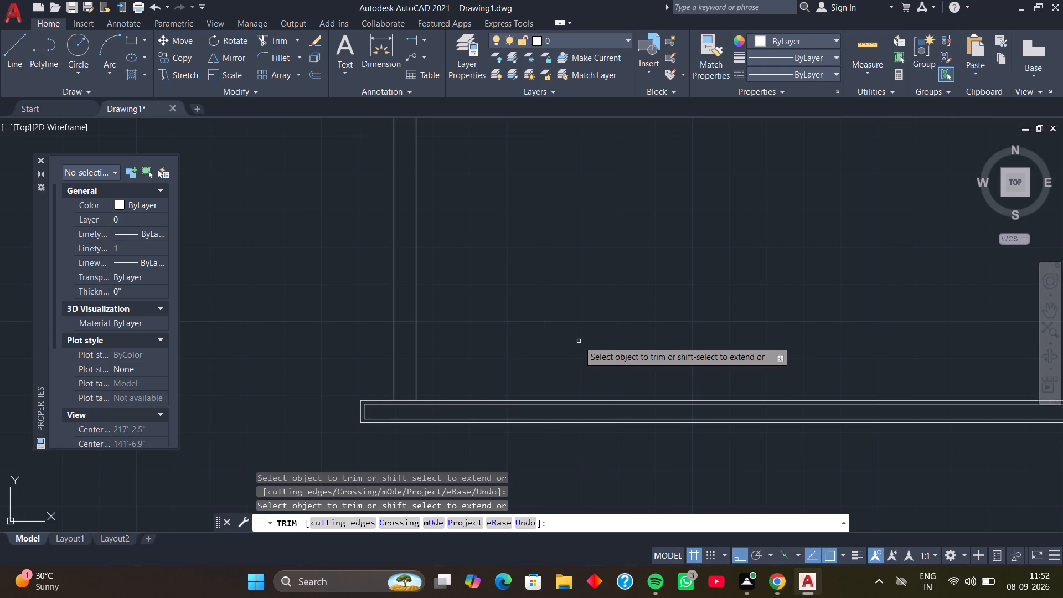
key("Return")
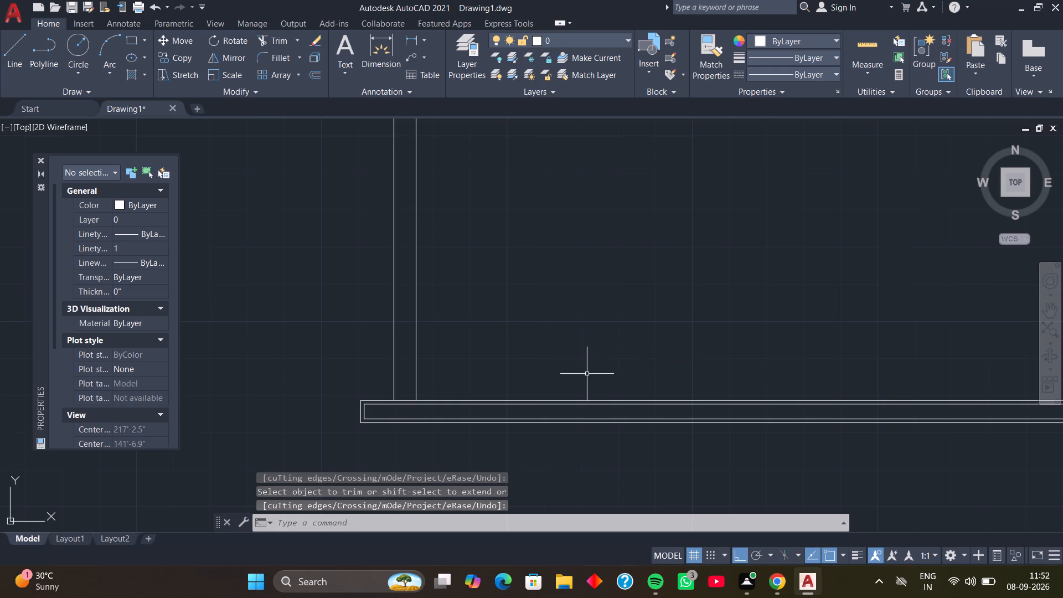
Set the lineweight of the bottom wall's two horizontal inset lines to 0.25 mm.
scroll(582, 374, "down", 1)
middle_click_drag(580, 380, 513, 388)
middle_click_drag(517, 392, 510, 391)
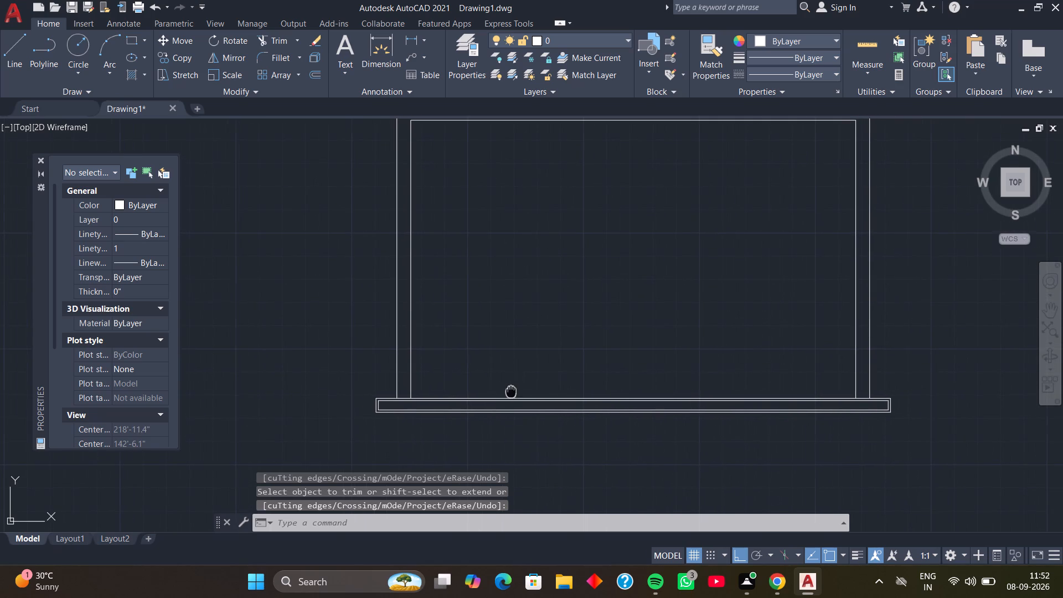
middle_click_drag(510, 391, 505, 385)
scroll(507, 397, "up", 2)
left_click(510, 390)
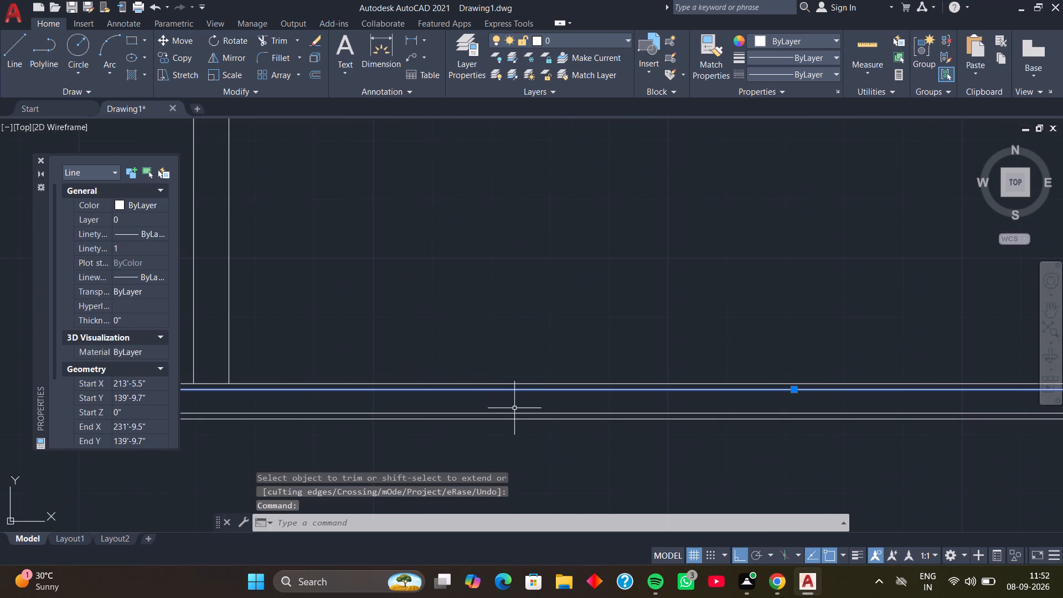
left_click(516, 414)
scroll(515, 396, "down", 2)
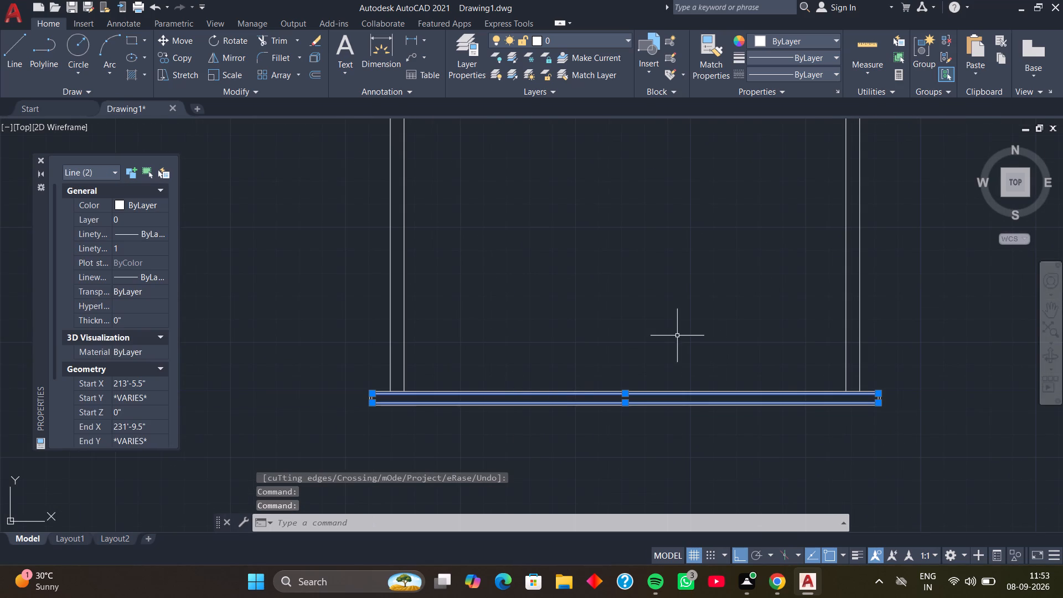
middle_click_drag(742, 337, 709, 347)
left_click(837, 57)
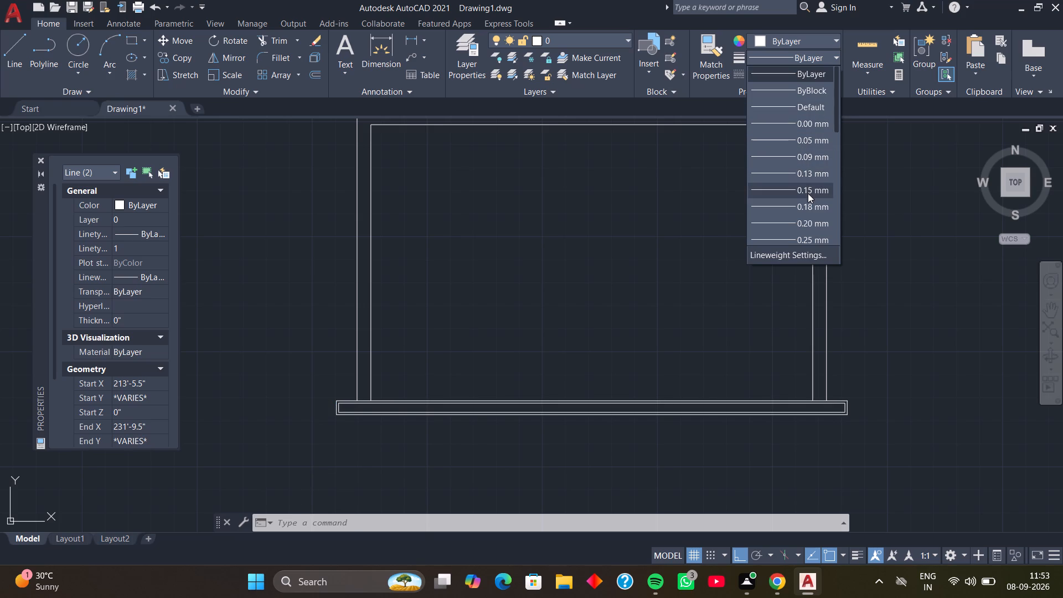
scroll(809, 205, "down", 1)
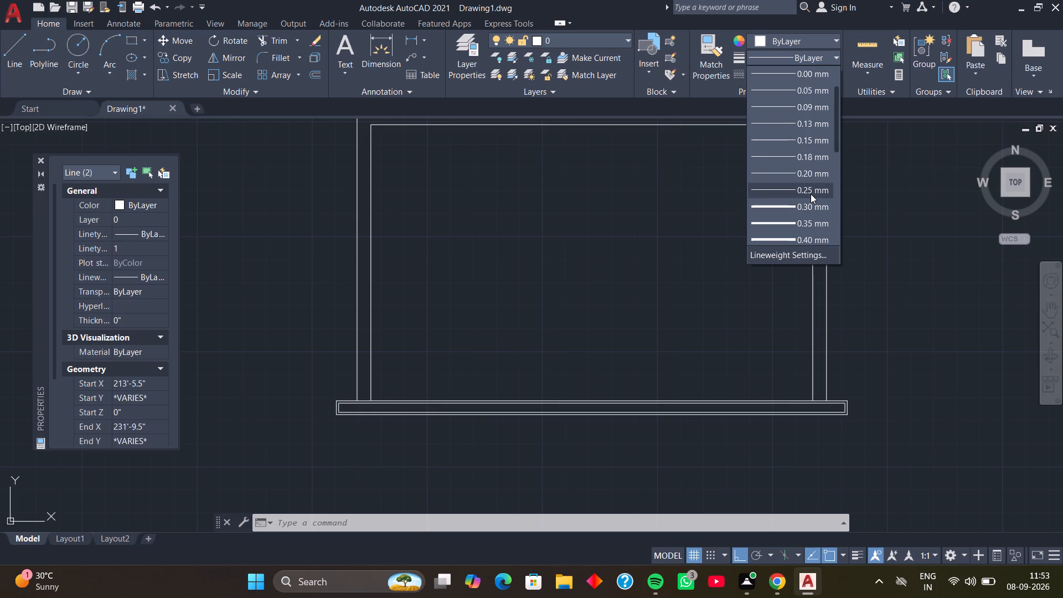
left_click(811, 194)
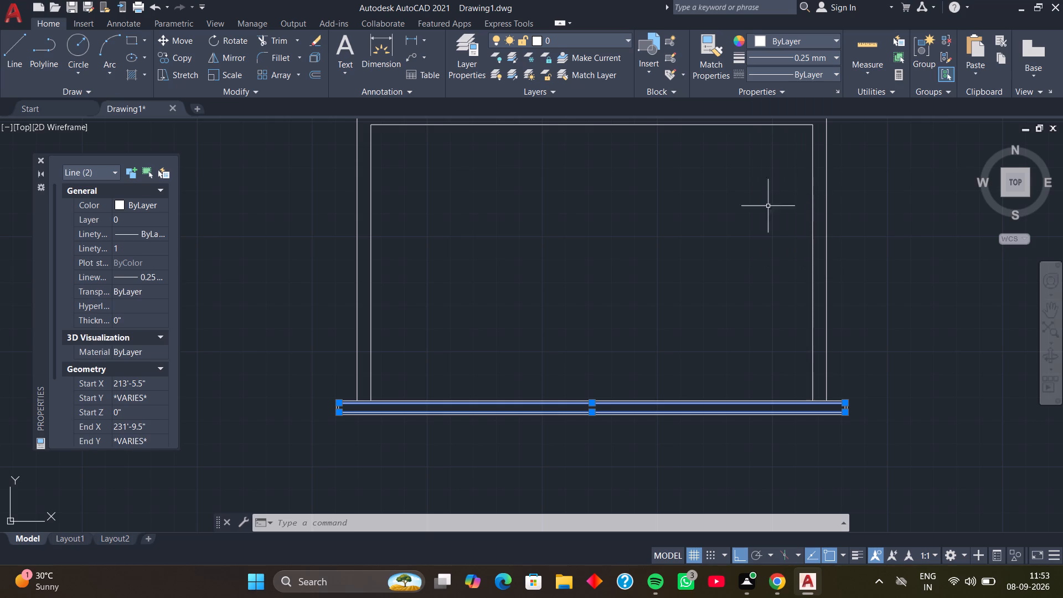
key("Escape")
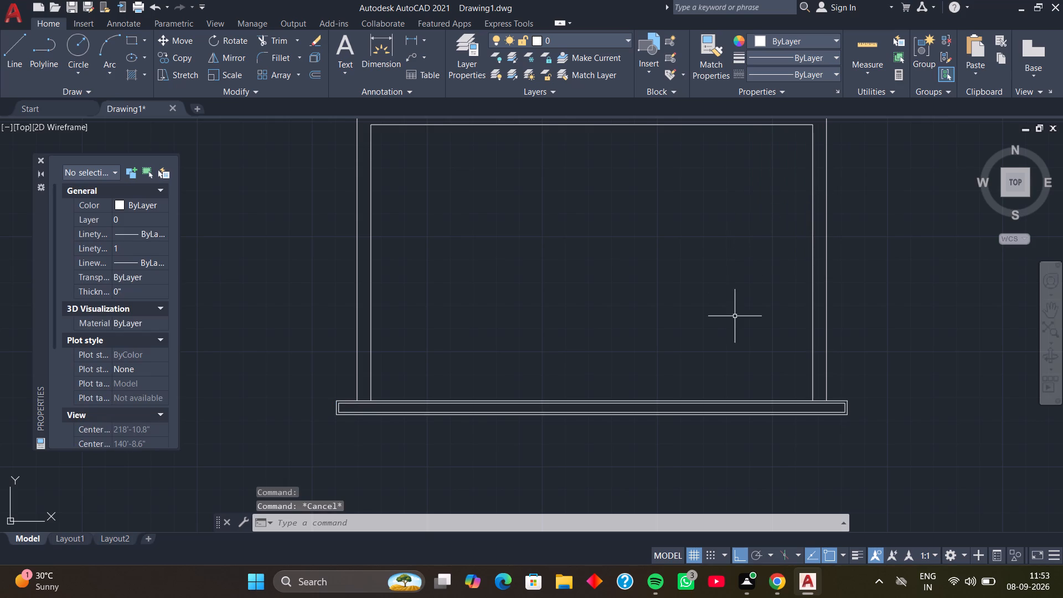
Turn on the display of lineweights in the drawing.
middle_click_drag(732, 380, 720, 333)
scroll(747, 362, "up", 3)
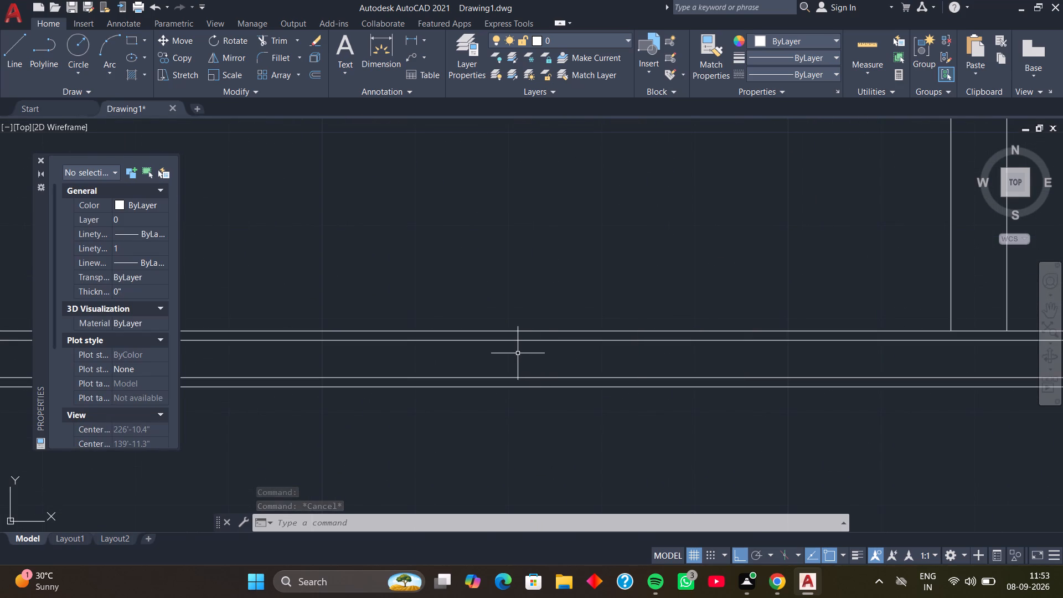
left_click(860, 559)
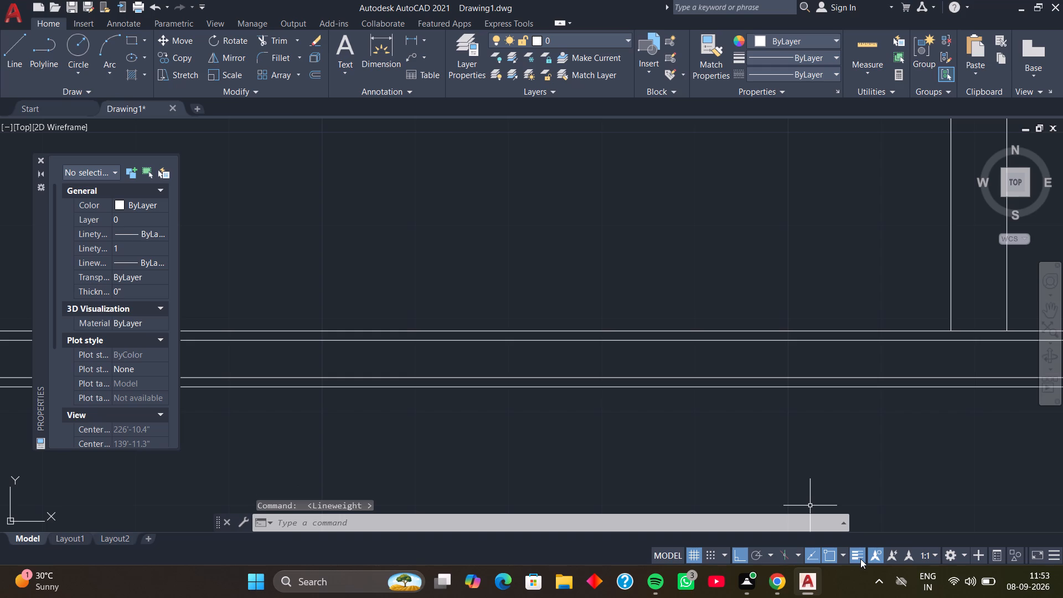
Set the lineweight of the bottom wall's upper and lower horizontal inset lines to 0.30 mm.
scroll(620, 358, "up", 3)
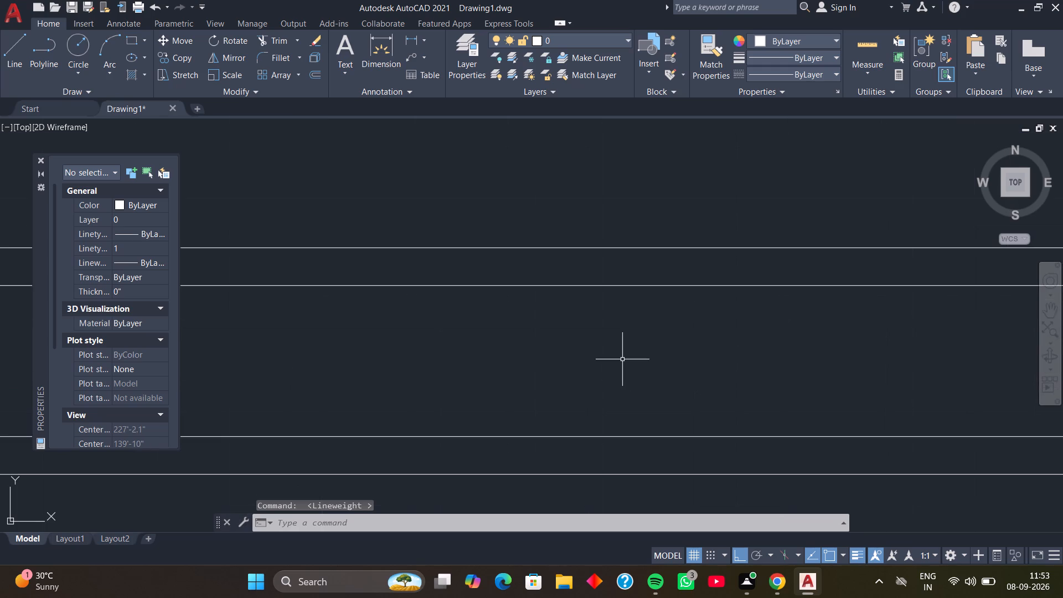
scroll(623, 359, "down", 4)
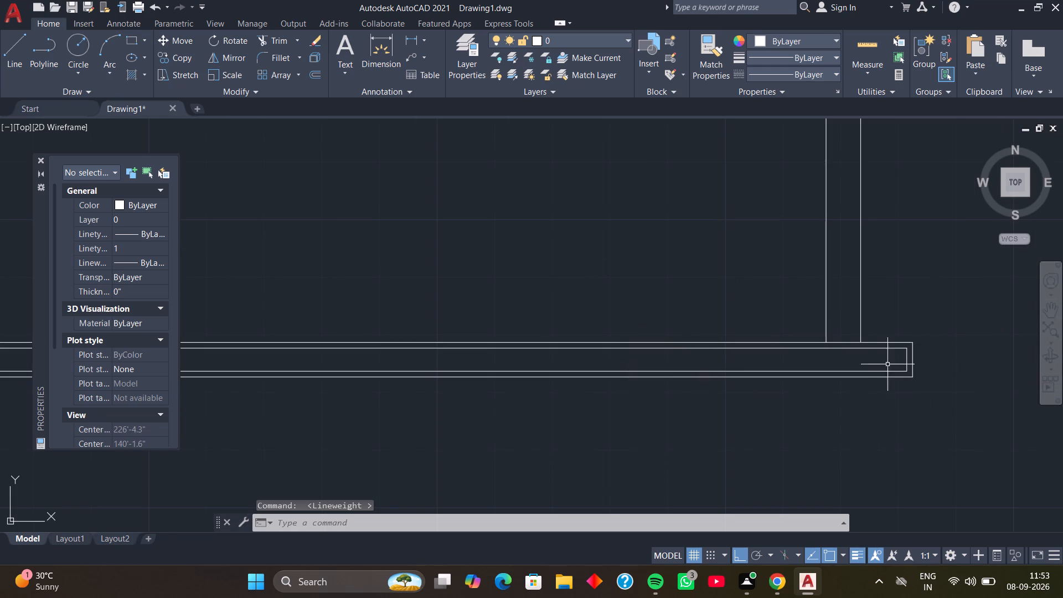
left_click(821, 348)
left_click(816, 372)
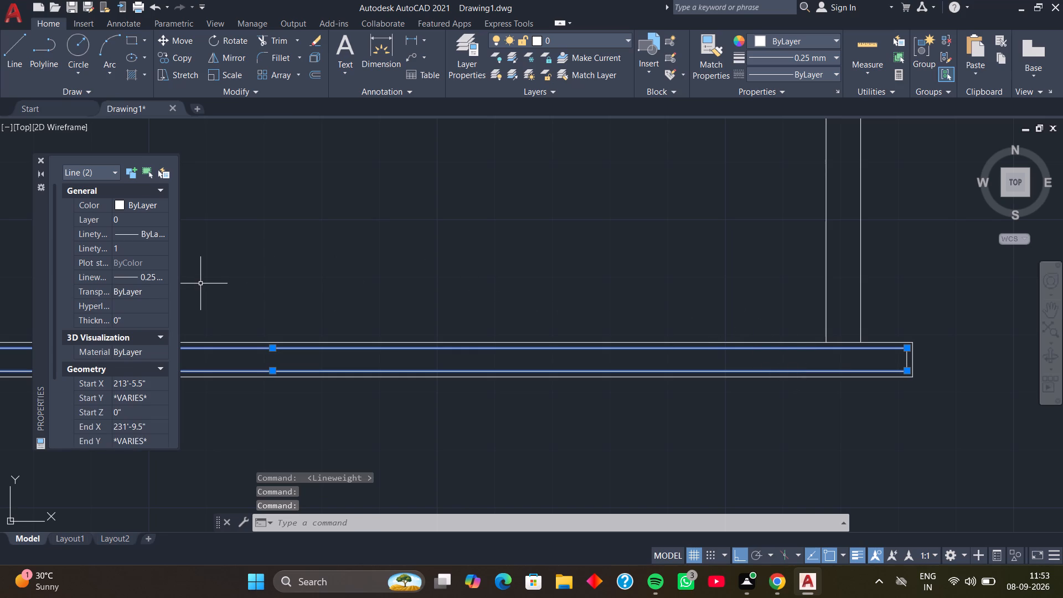
left_click(164, 281)
left_click(164, 280)
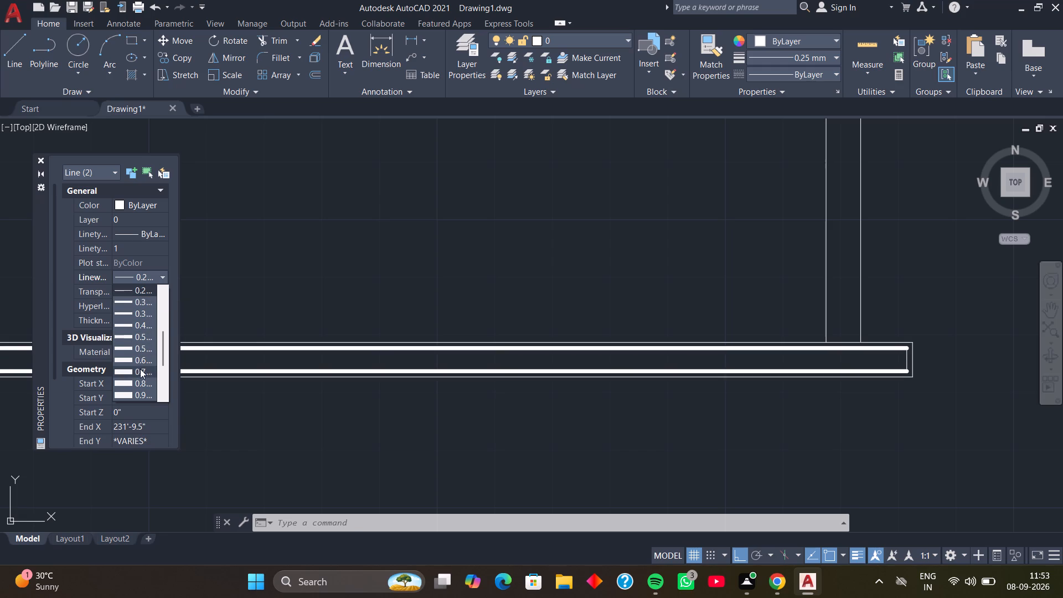
scroll(140, 370, "down", 8)
scroll(140, 365, "up", 16)
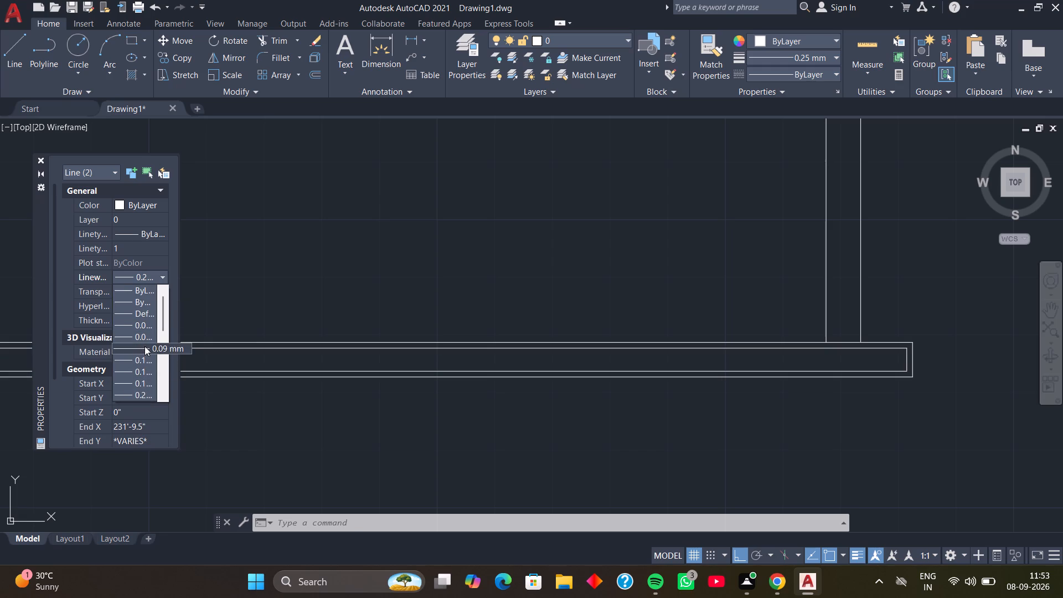
scroll(145, 346, "up", 1)
scroll(146, 341, "down", 19)
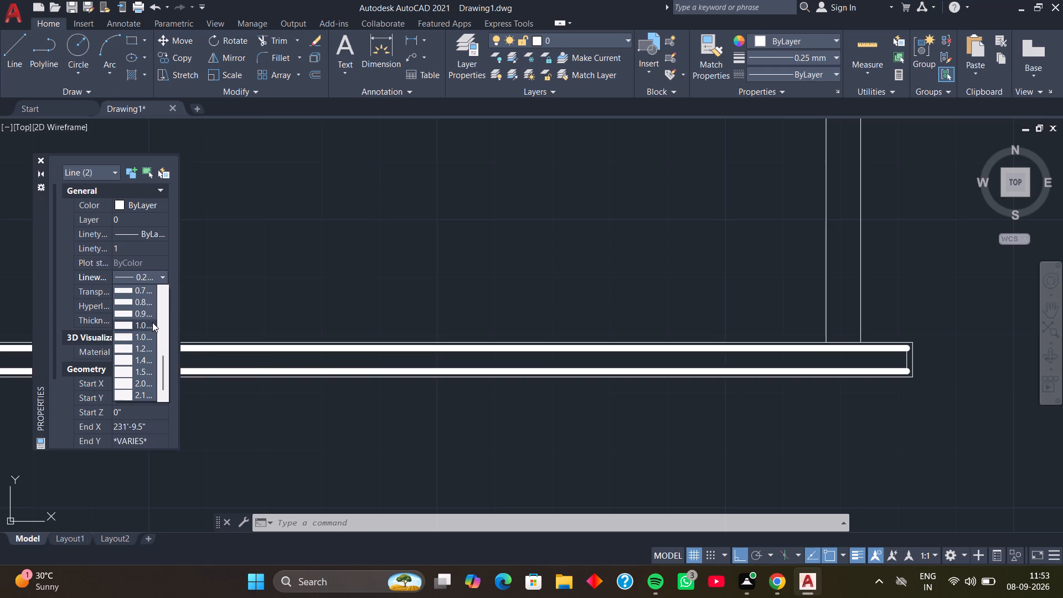
scroll(152, 322, "up", 7)
scroll(142, 313, "down", 3)
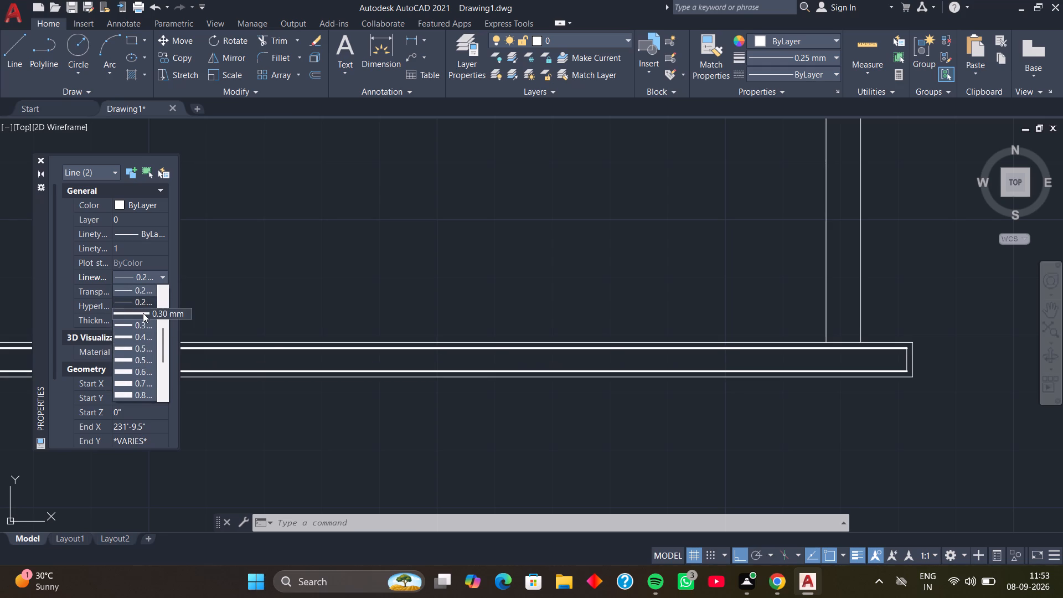
left_click(143, 313)
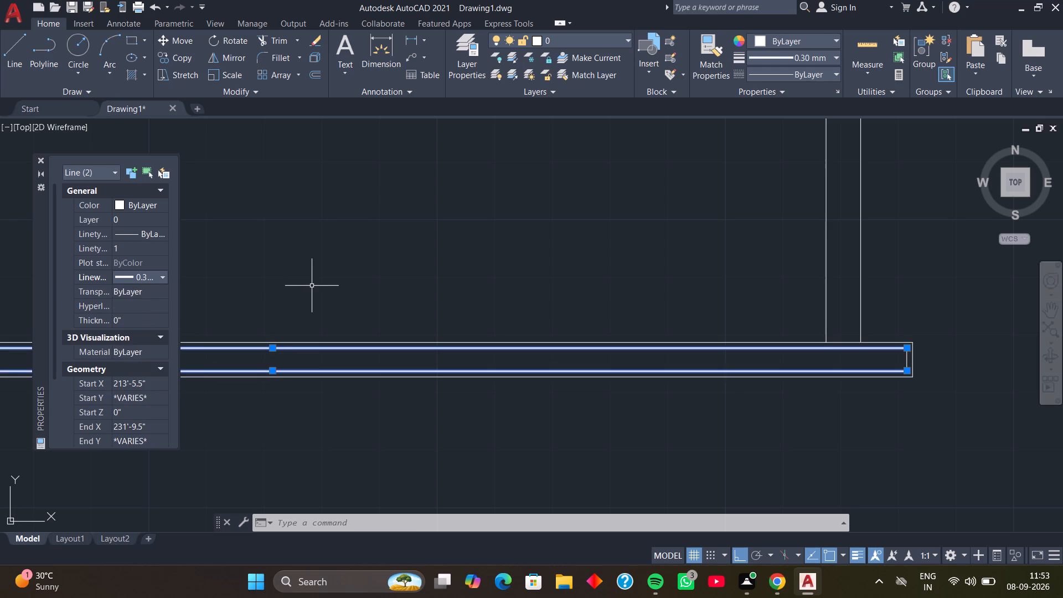
key("Escape")
Examine the lineweight of the inset outline at the bottom wall's right projection.
middle_click_drag(632, 300, 466, 287)
middle_click_drag(503, 286, 456, 296)
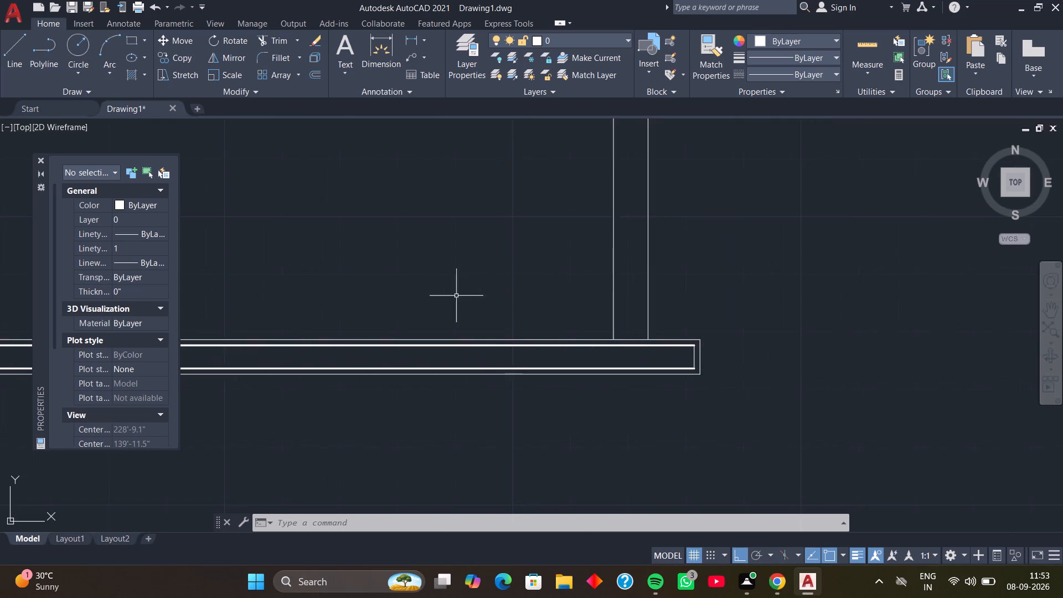
scroll(519, 307, "up", 2)
middle_click_drag(548, 319, 473, 296)
scroll(473, 296, "up", 1)
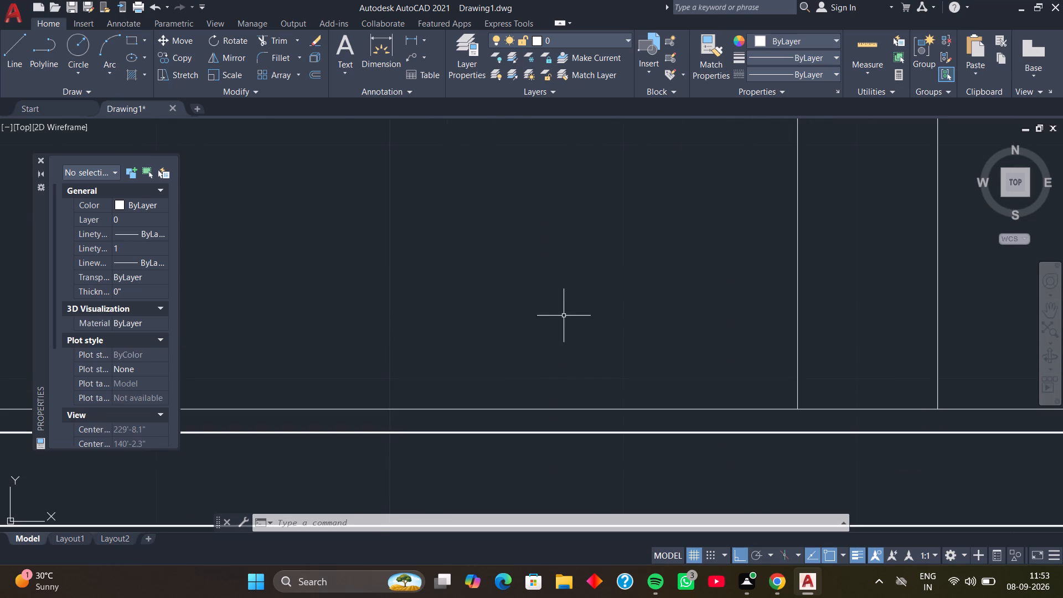
scroll(564, 316, "down", 2)
middle_click_drag(564, 317, 512, 313)
middle_click_drag(504, 312, 470, 315)
middle_click_drag(466, 315, 459, 316)
middle_click_drag(472, 319, 454, 319)
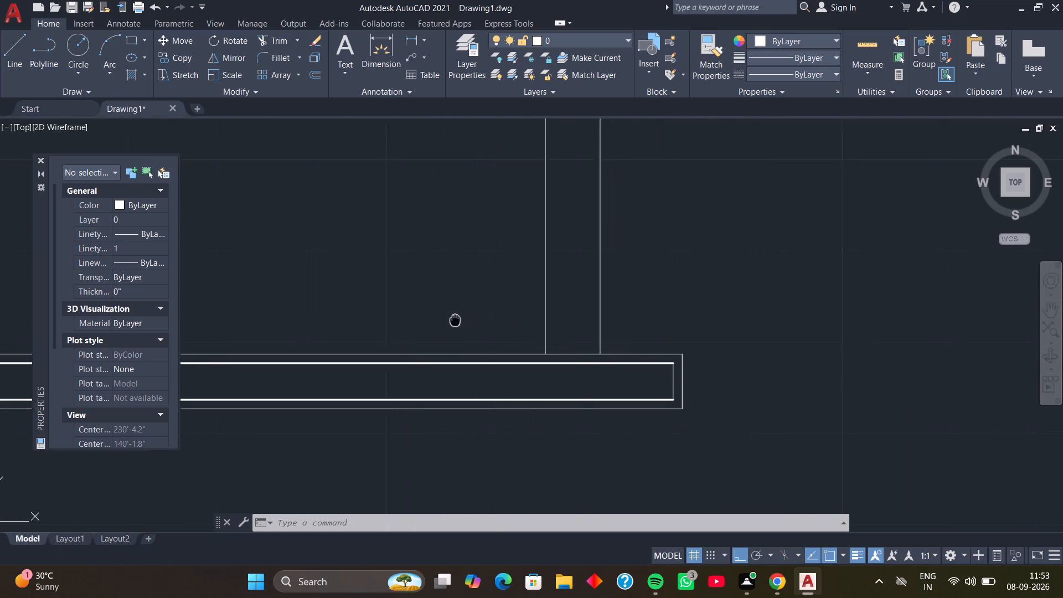
Match the properties of the bottom wall's upper inset line onto the inset outline's right and left end lines.
middle_click_drag(454, 319, 448, 319)
left_click(706, 54)
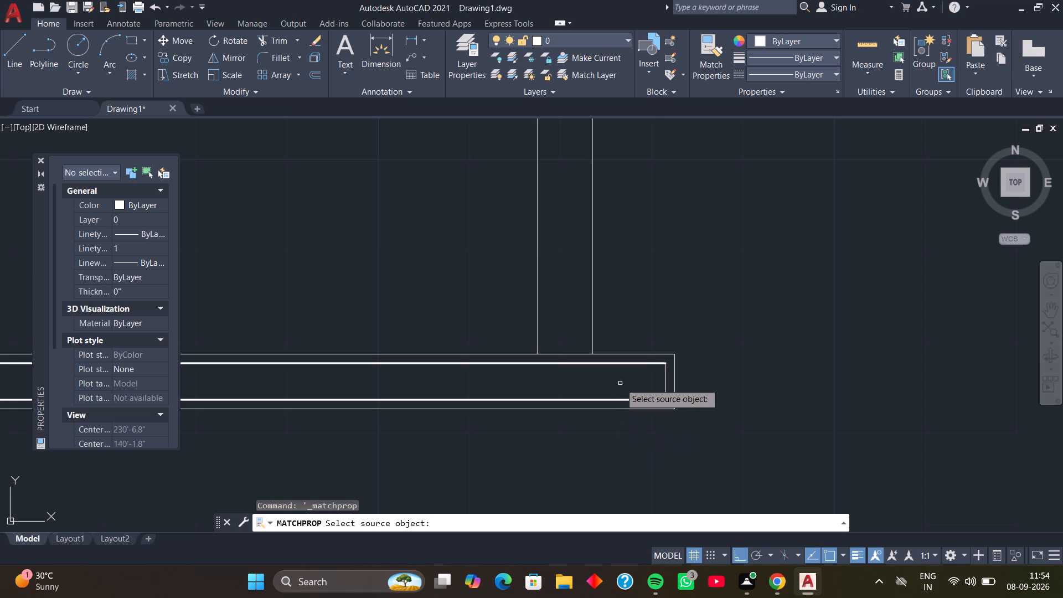
left_click(634, 363)
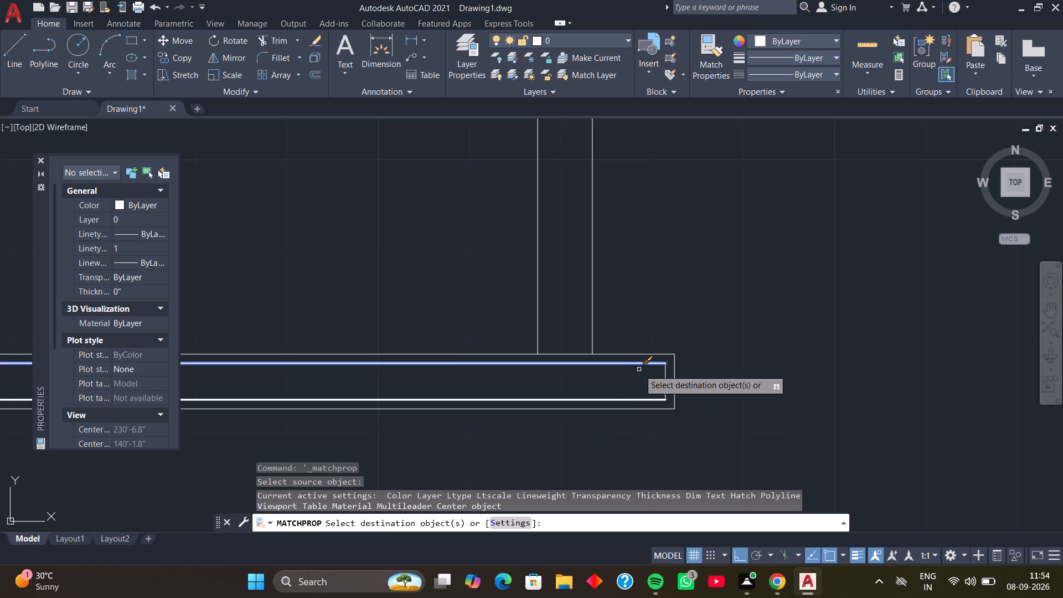
left_click(664, 379)
scroll(626, 381, "down", 1)
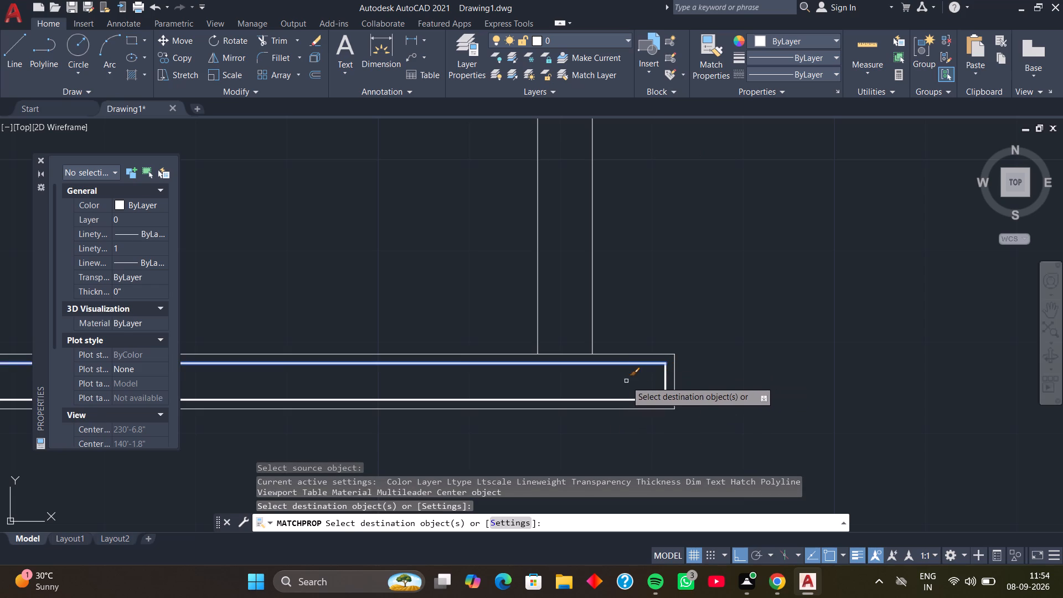
scroll(625, 380, "down", 1)
middle_click_drag(539, 379, 827, 365)
middle_click_drag(865, 364, 1025, 364)
middle_click_drag(242, 402, 269, 403)
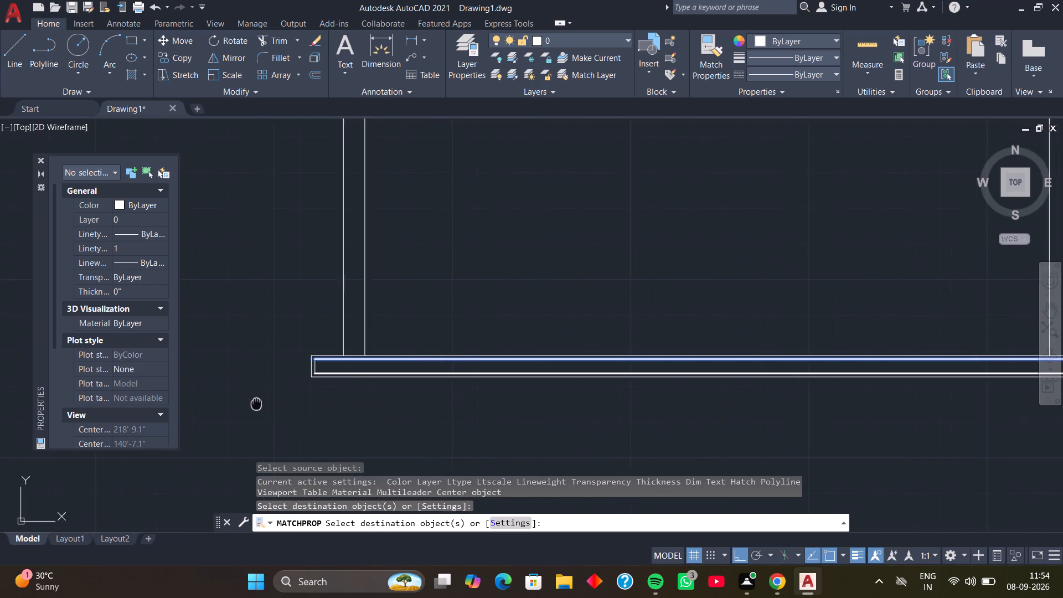
middle_click_drag(269, 403, 432, 414)
scroll(508, 379, "up", 3)
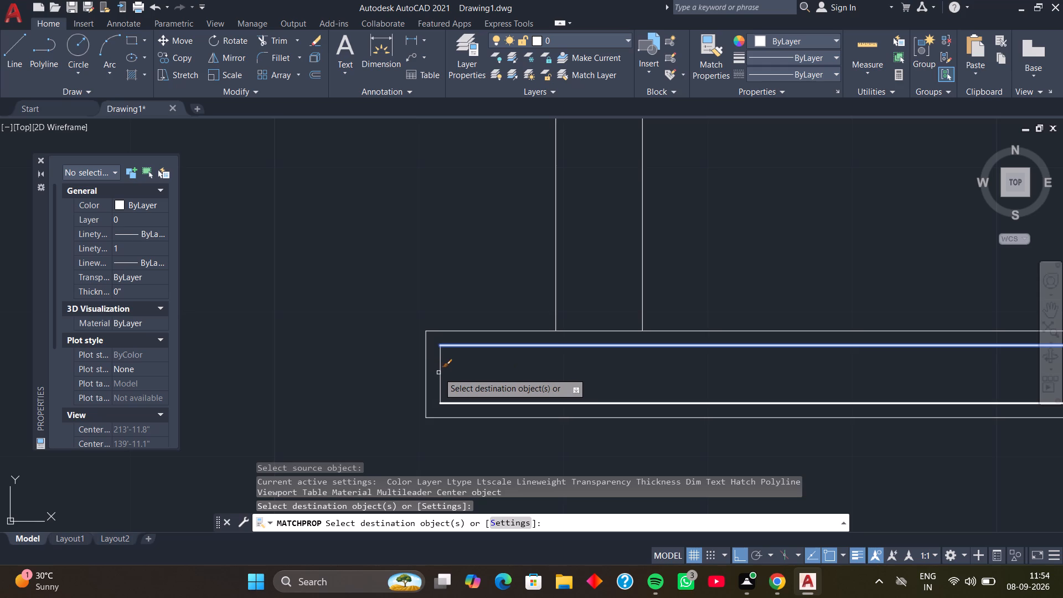
left_click(440, 373)
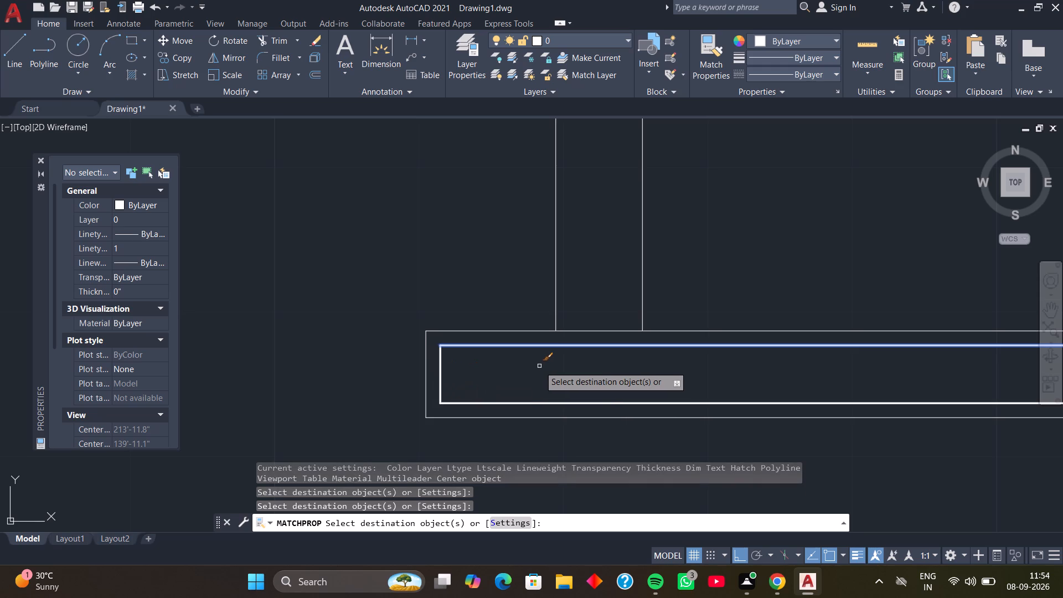
key("Escape")
Add a linear dimension between the room's two upper inner corners, placing it just above the top wall.
scroll(566, 364, "down", 4)
scroll(642, 317, "down", 1)
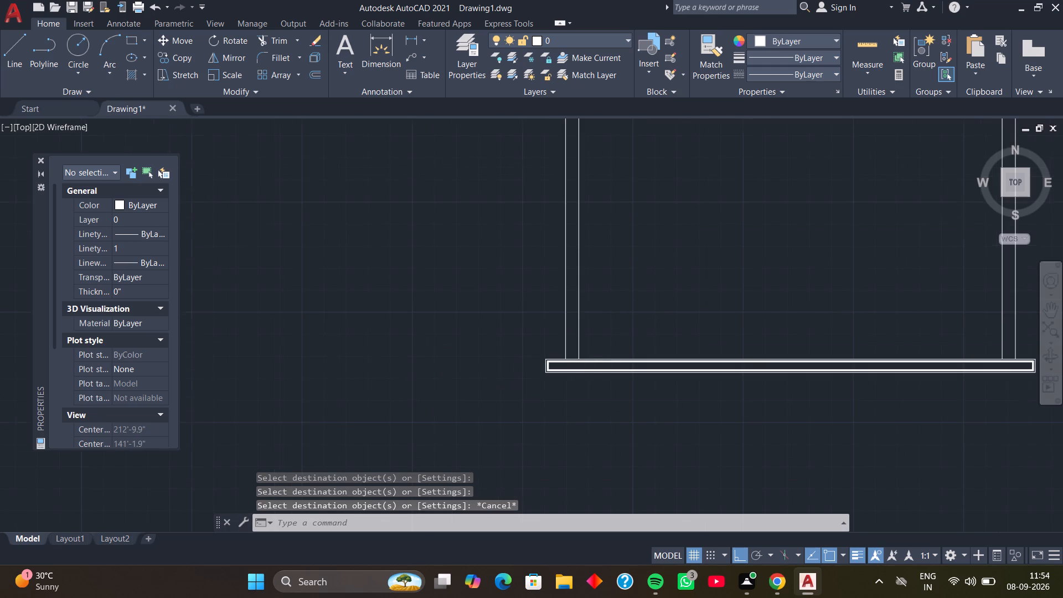
scroll(642, 317, "down", 1)
middle_click_drag(652, 312, 558, 393)
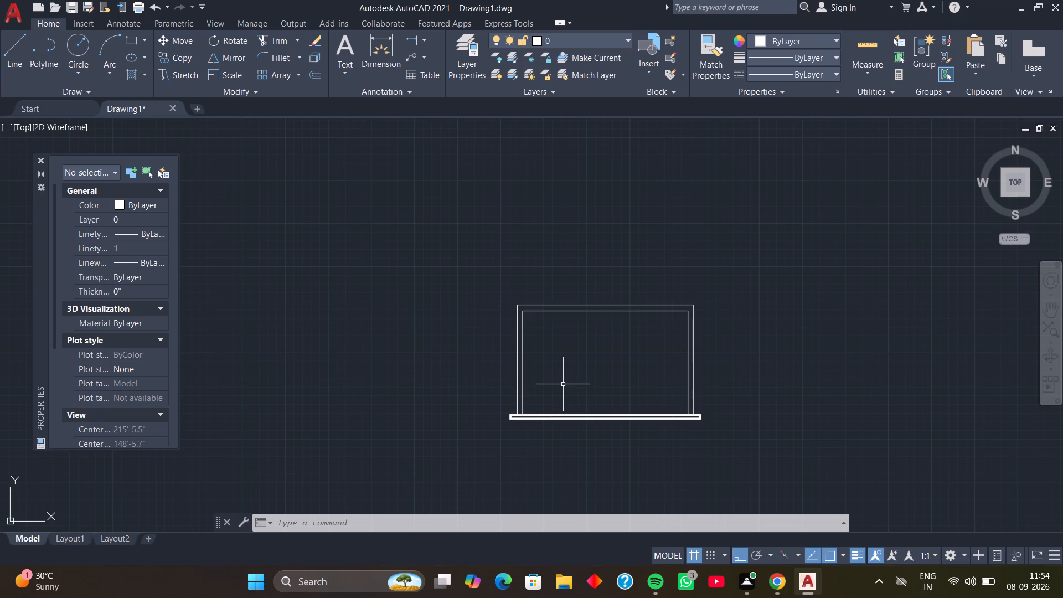
scroll(561, 384, "up", 1)
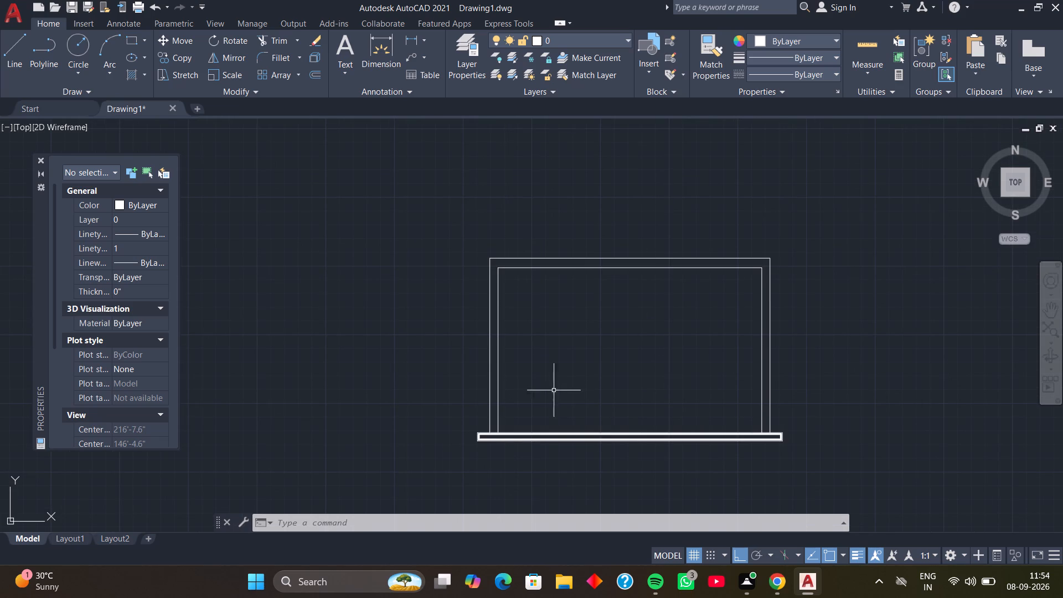
scroll(519, 402, "up", 2)
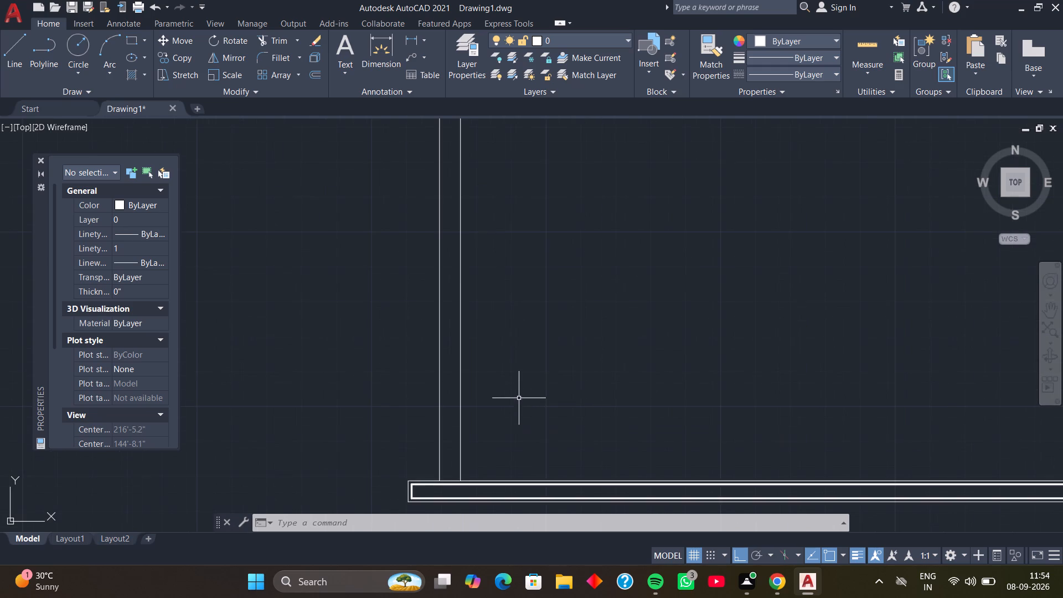
scroll(509, 318, "down", 1)
middle_click_drag(532, 295, 503, 391)
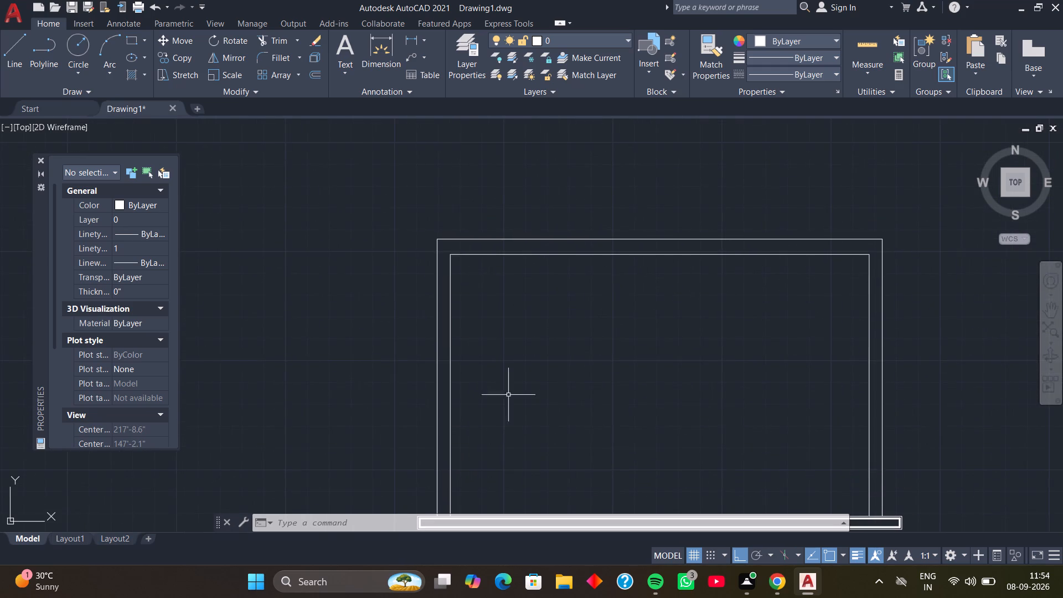
scroll(504, 363, "down", 1)
middle_click_drag(504, 363, 492, 405)
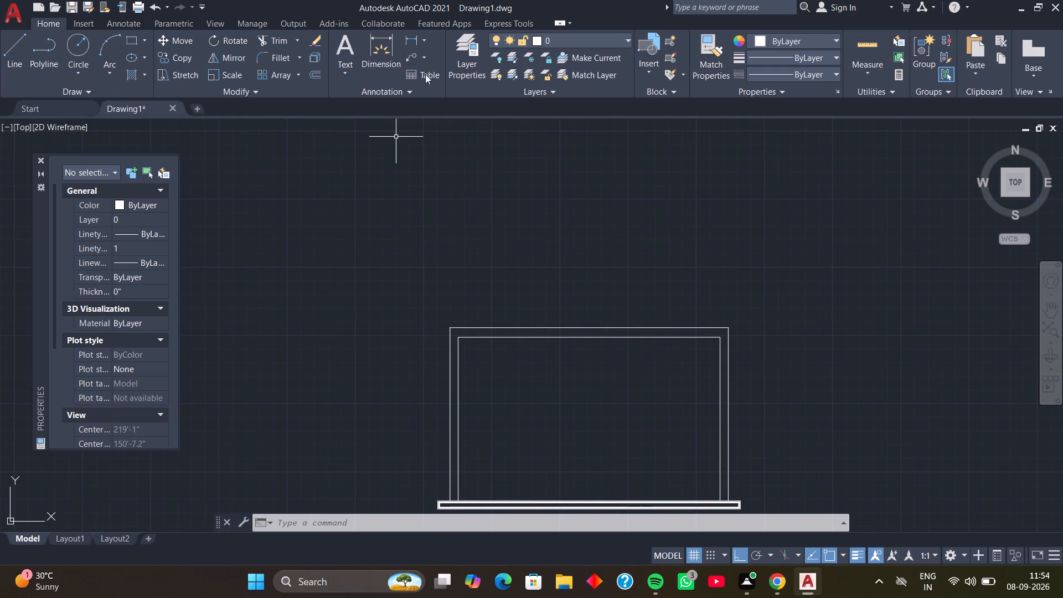
left_click(411, 41)
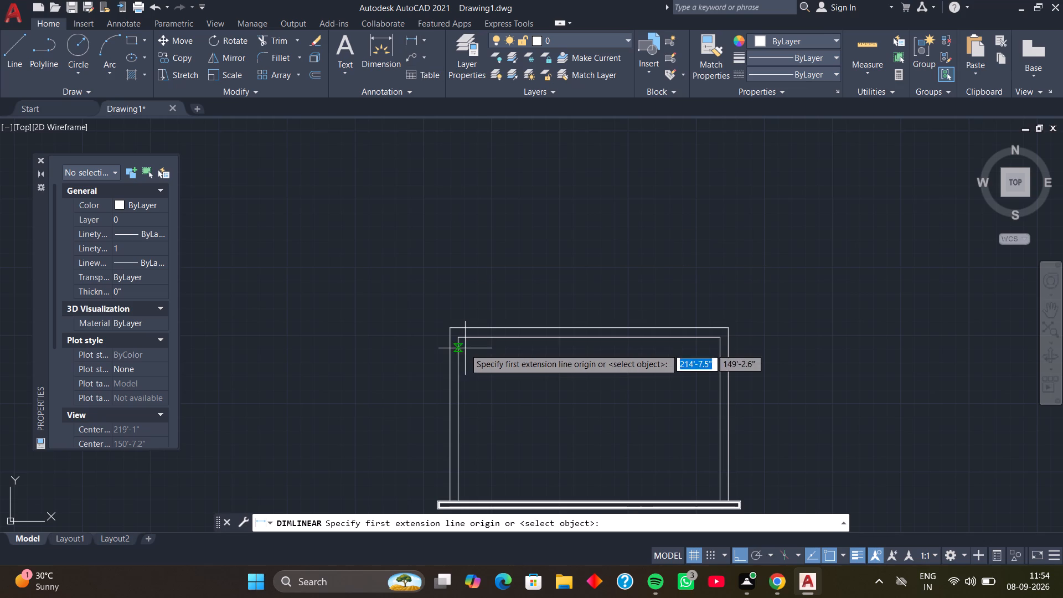
left_click(460, 341)
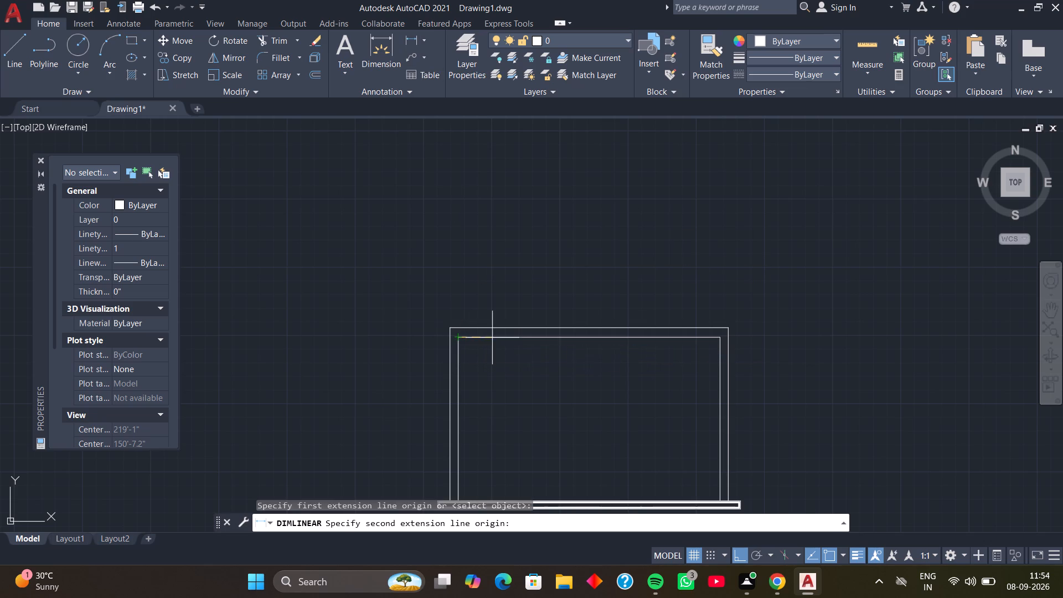
left_click(718, 339)
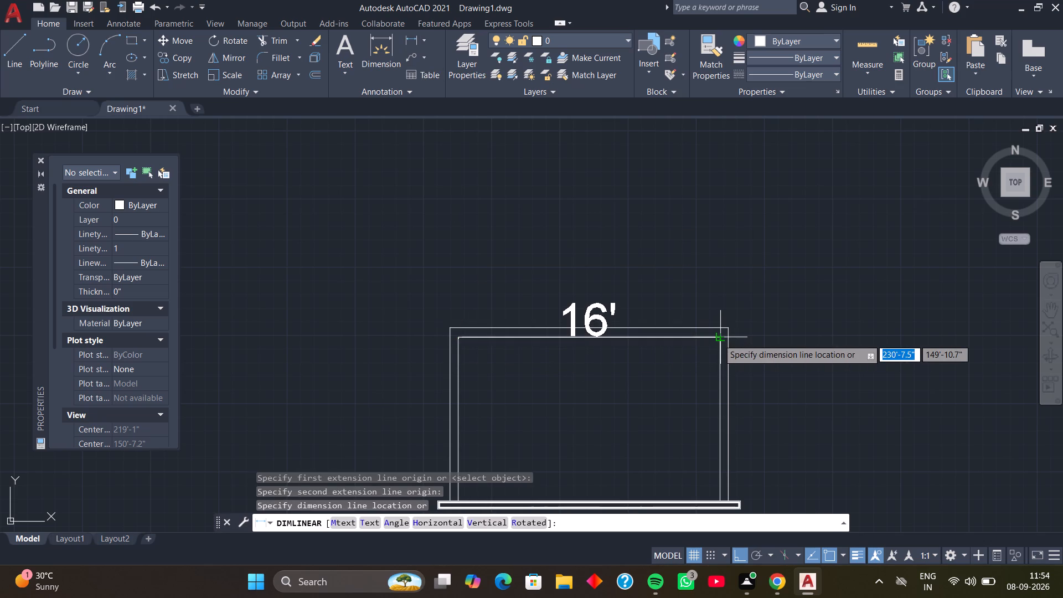
left_click(721, 313)
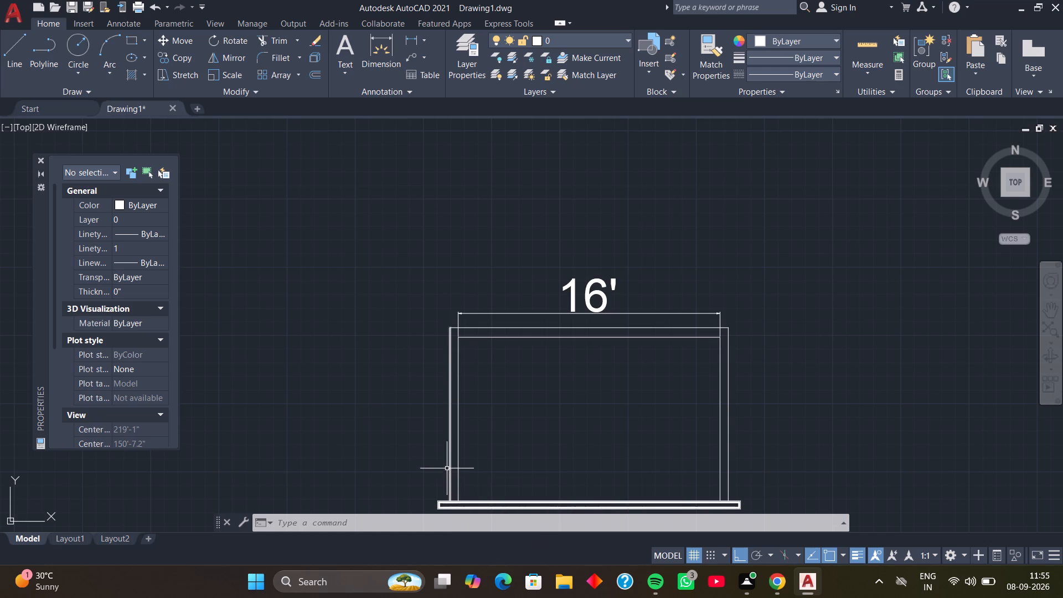
Offset the left wall's inner line 0.5" outward into the wall's thickness.
middle_click_drag(399, 434, 413, 447)
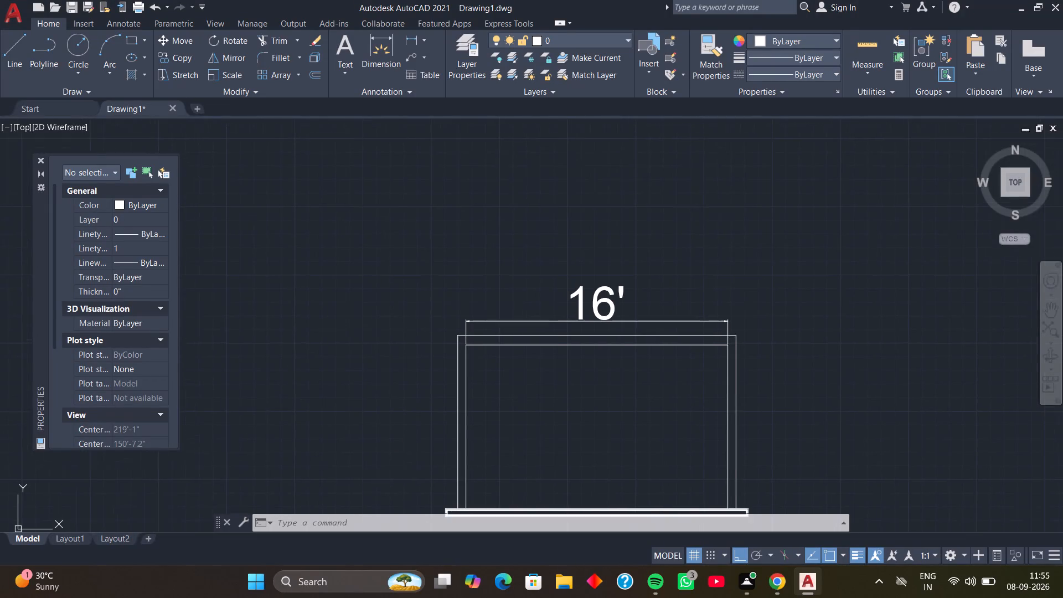
middle_click_drag(413, 447, 414, 447)
middle_click_drag(447, 452, 406, 394)
middle_click_drag(464, 398, 451, 405)
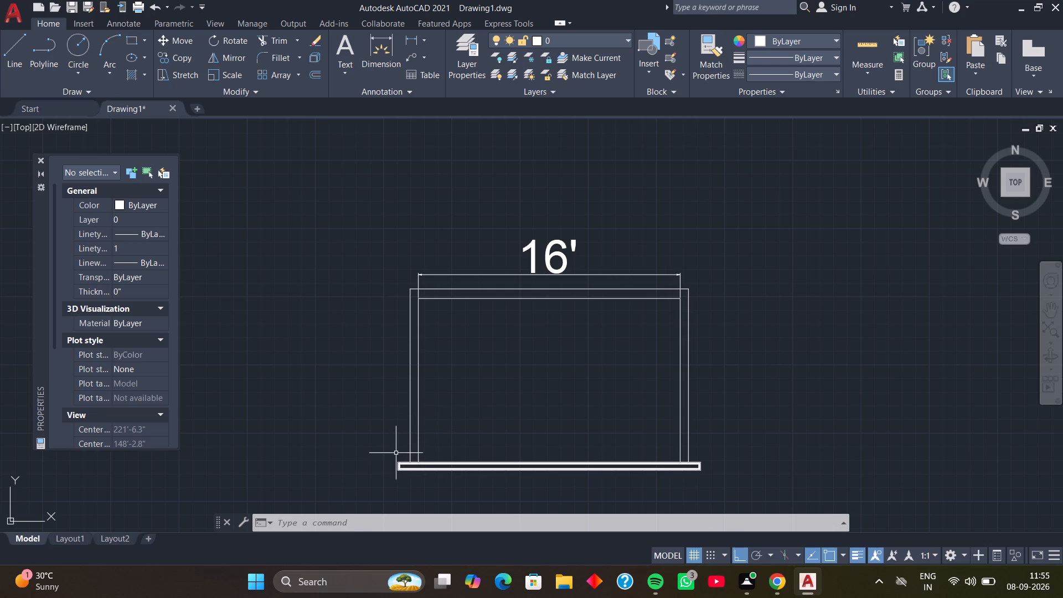
middle_click_drag(381, 498, 396, 500)
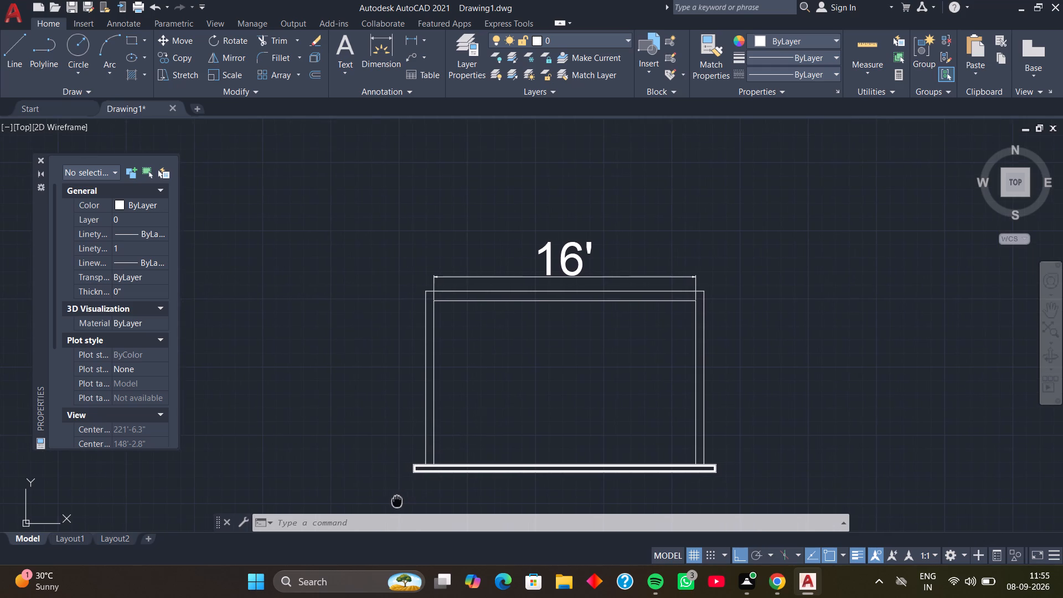
scroll(414, 445, "up", 3)
scroll(448, 412, "down", 2)
middle_click_drag(415, 422, 365, 450)
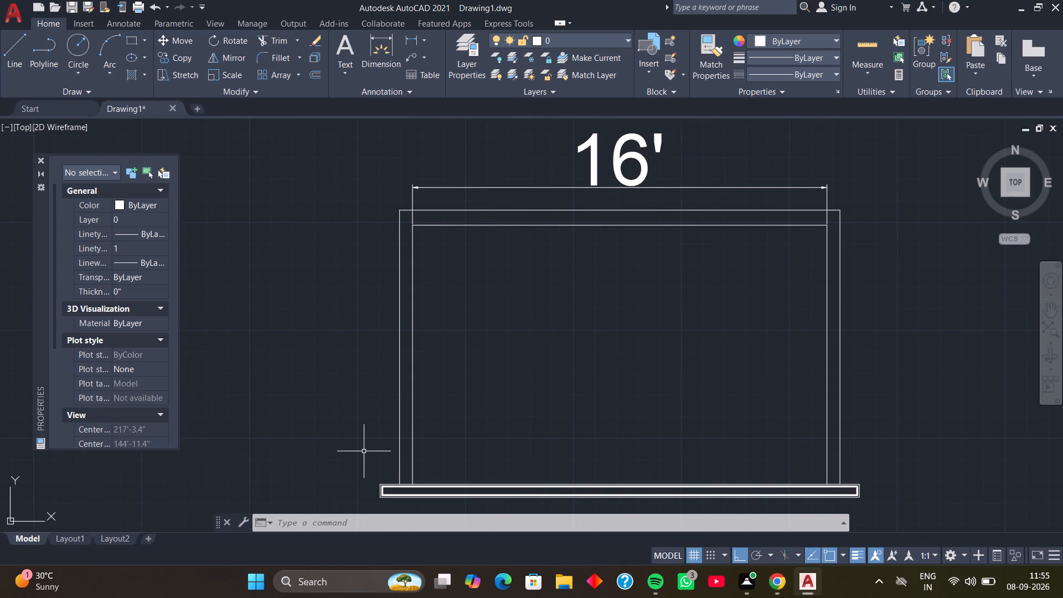
key("o")
key("space")
key("space")
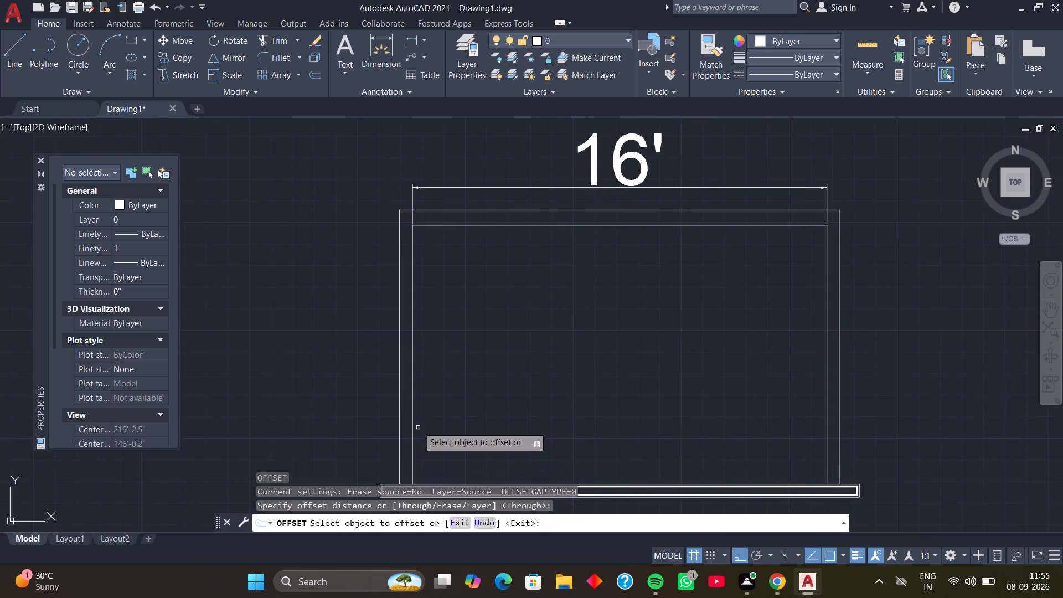
left_click(414, 416)
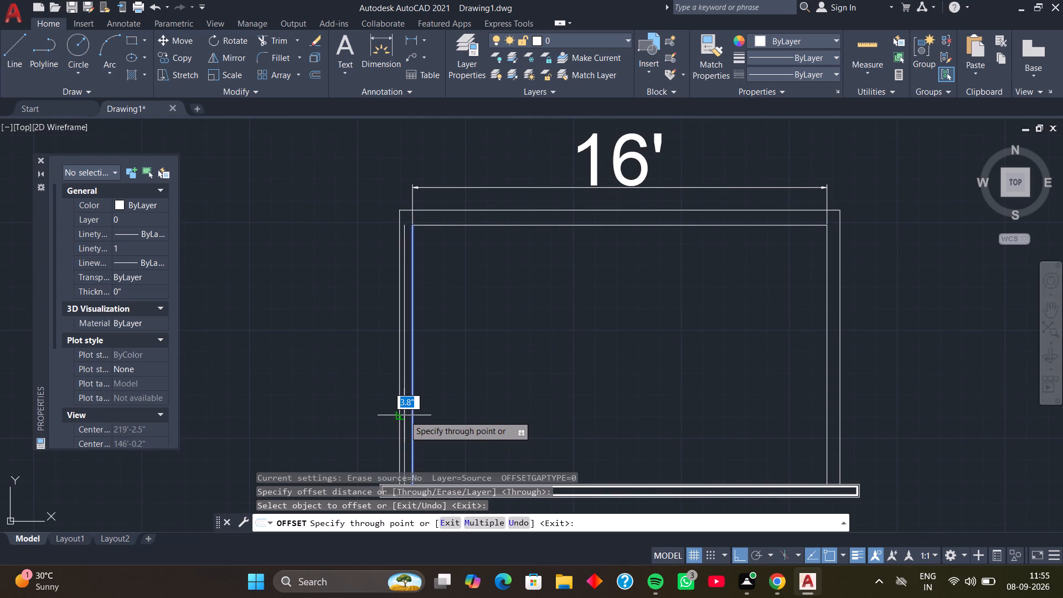
scroll(404, 415, "up", 3)
scroll(415, 413, "down", 2)
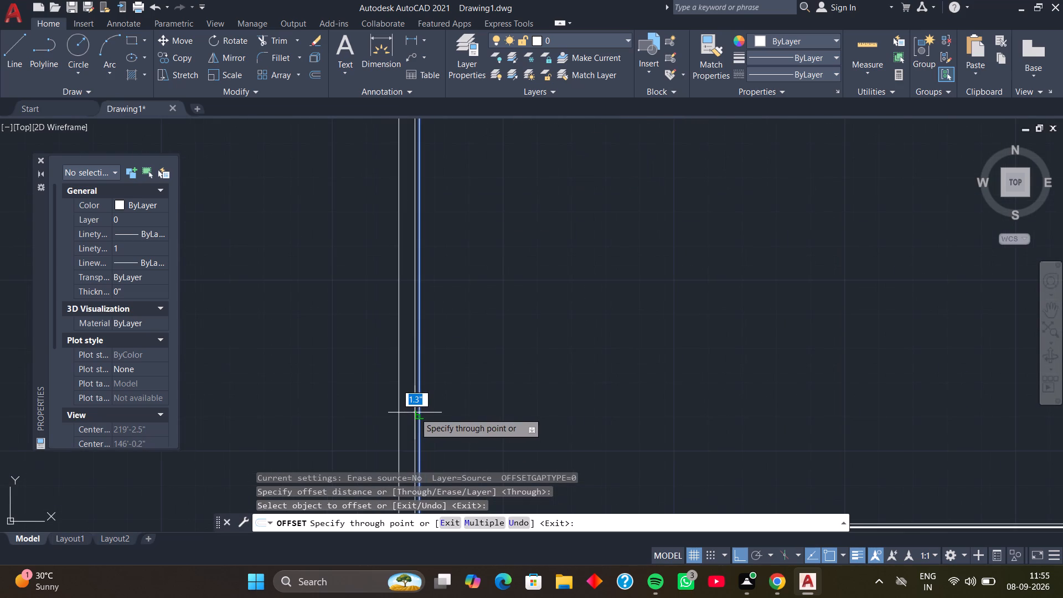
type("0.5")
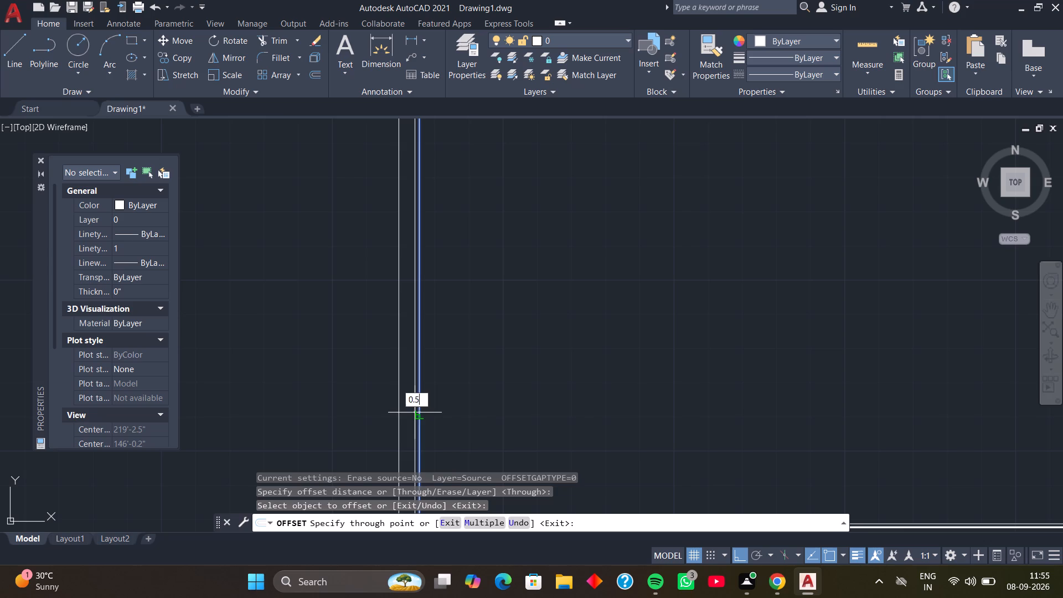
key("Return")
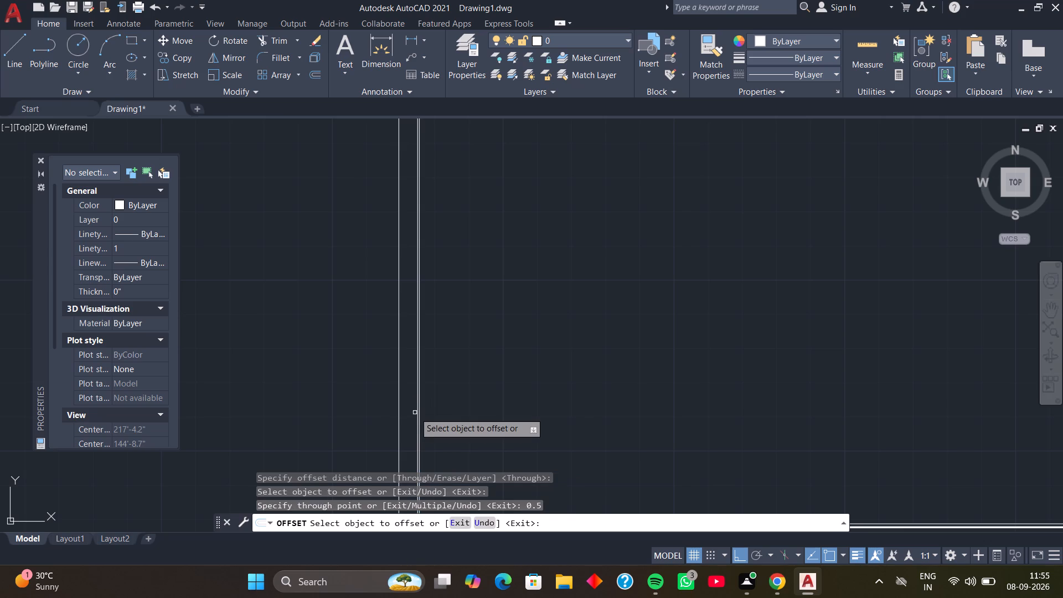
Offset the top wall's inner and outer lines 1" each into the wall's thickness.
scroll(523, 408, "down", 1)
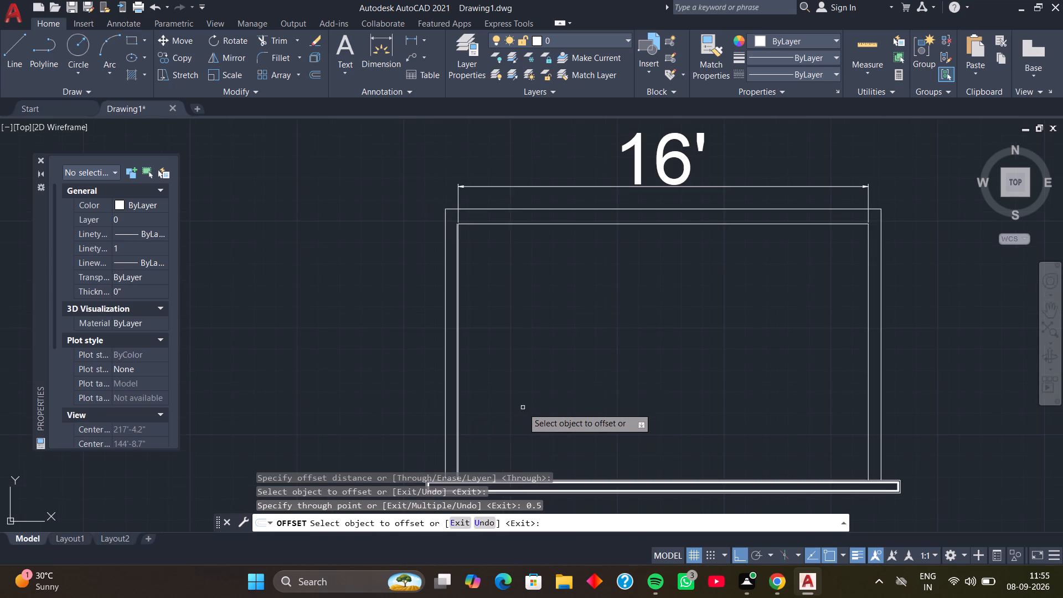
middle_click_drag(537, 319, 523, 420)
middle_click_drag(522, 380, 523, 398)
scroll(553, 359, "up", 2)
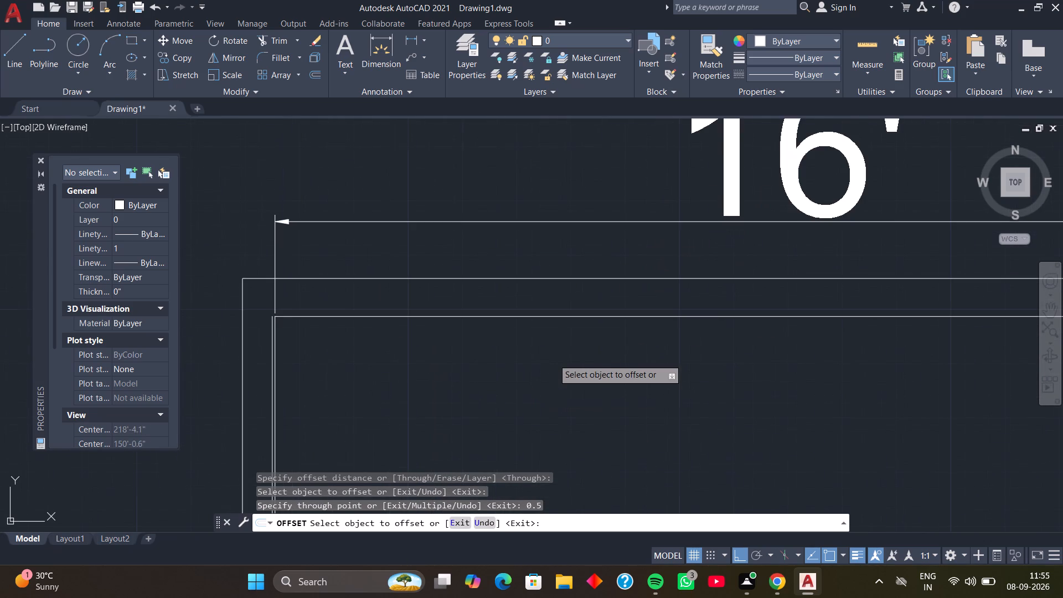
left_click(563, 317)
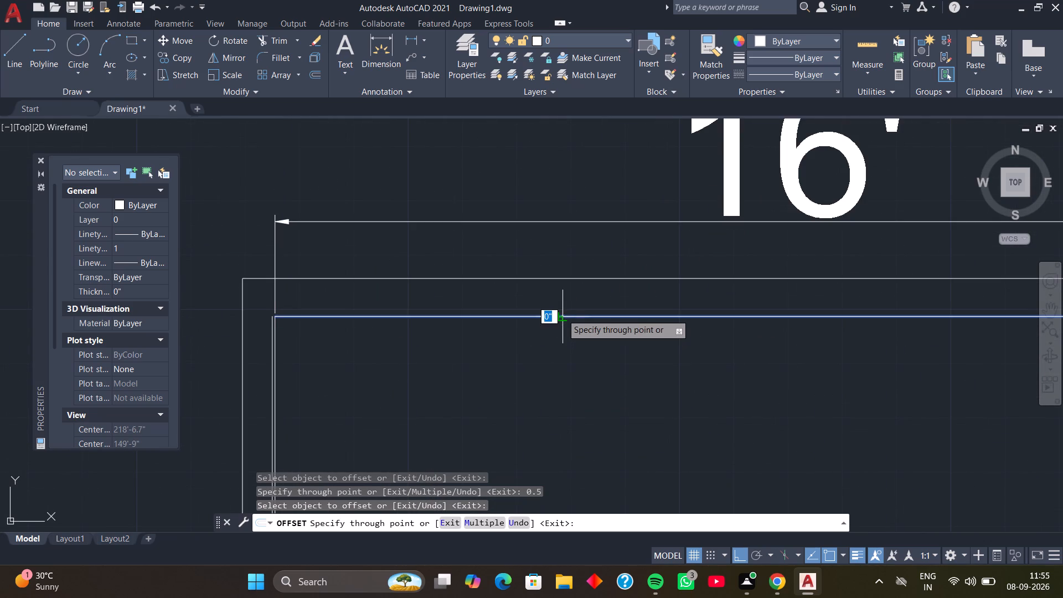
key("1")
key("Return")
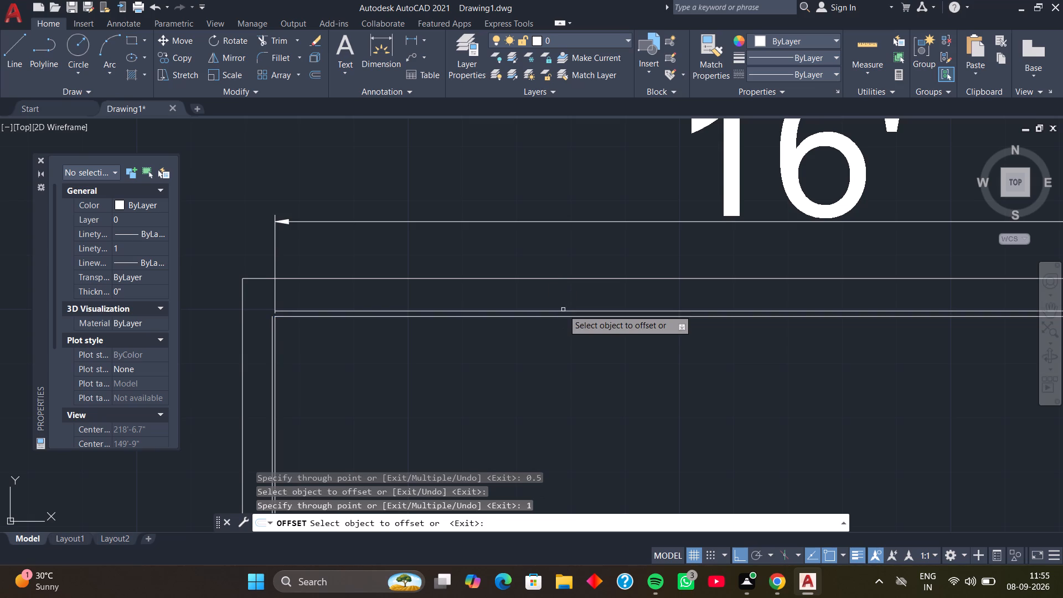
left_click(559, 279)
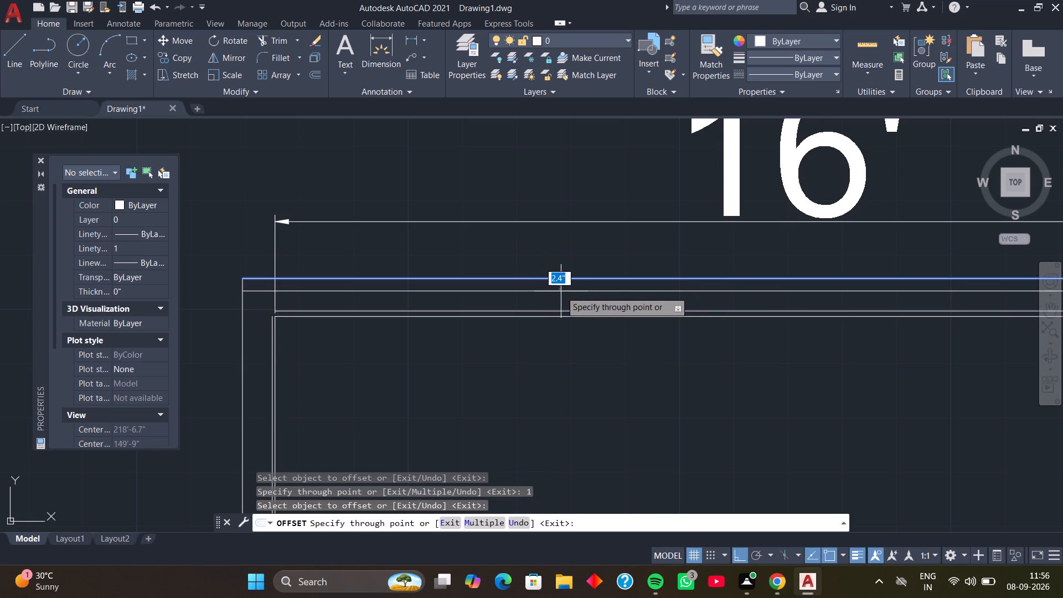
key("1")
key("Return")
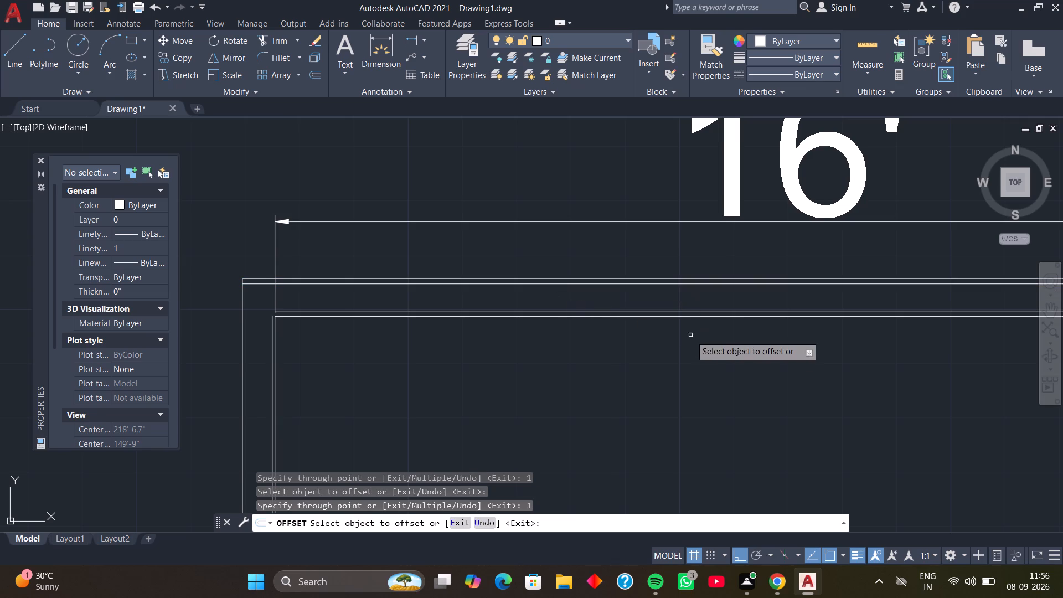
Offset the right wall's inner and outer lines 0.5" each into the wall's thickness.
scroll(687, 343, "down", 2)
middle_click_drag(773, 368, 556, 311)
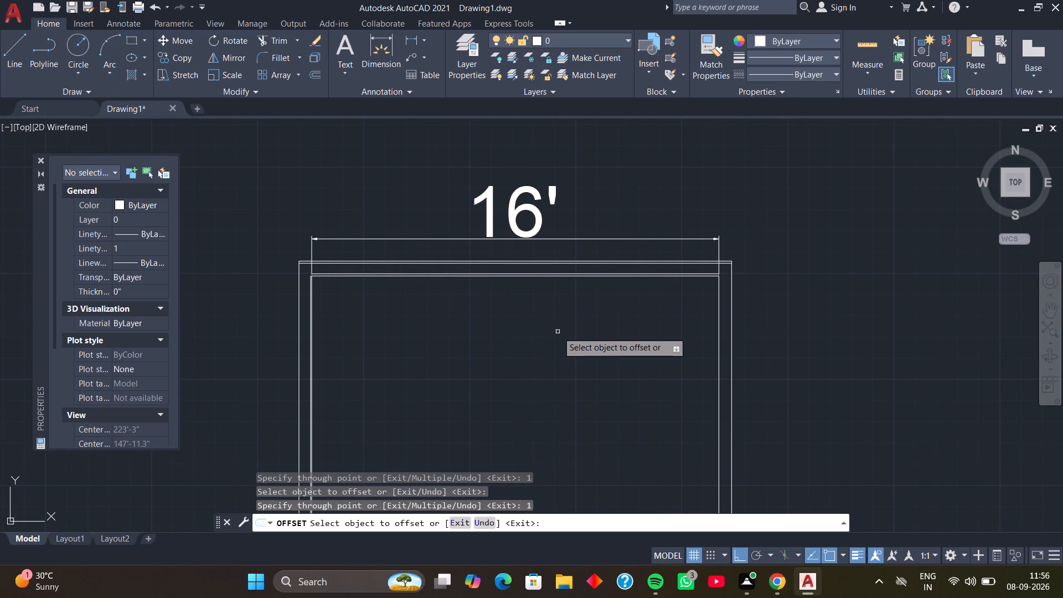
middle_click_drag(555, 332, 524, 336)
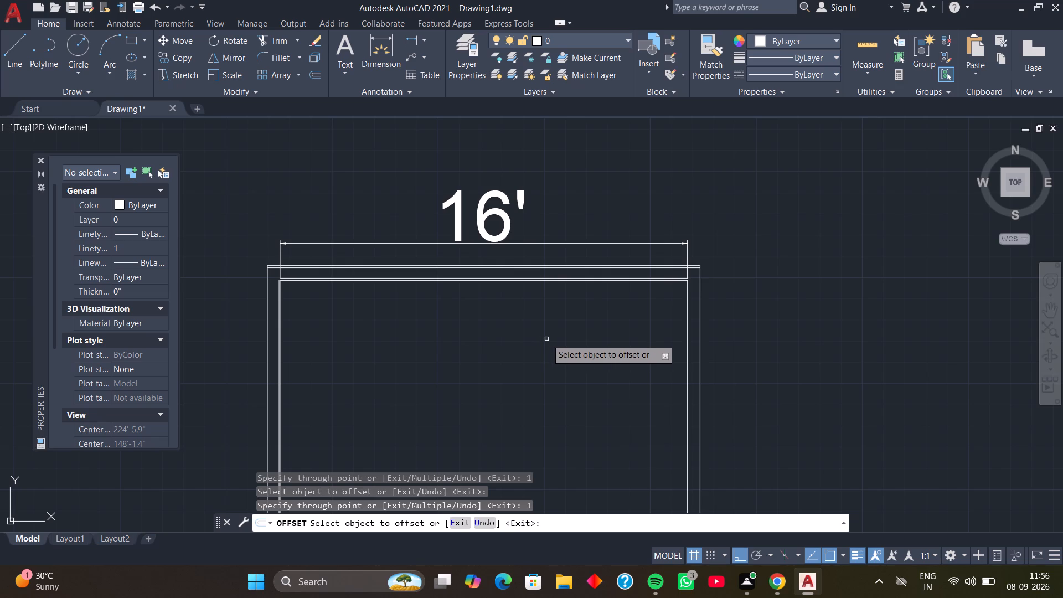
middle_click_drag(554, 343, 543, 343)
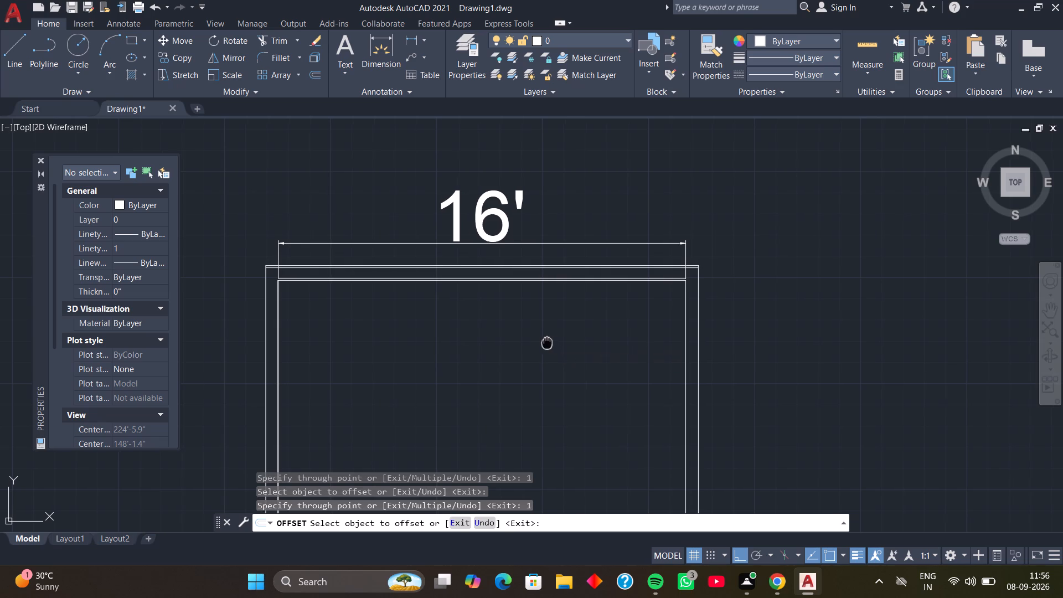
middle_click_drag(543, 343, 517, 339)
middle_click_drag(565, 348, 508, 278)
middle_click_drag(518, 322, 488, 309)
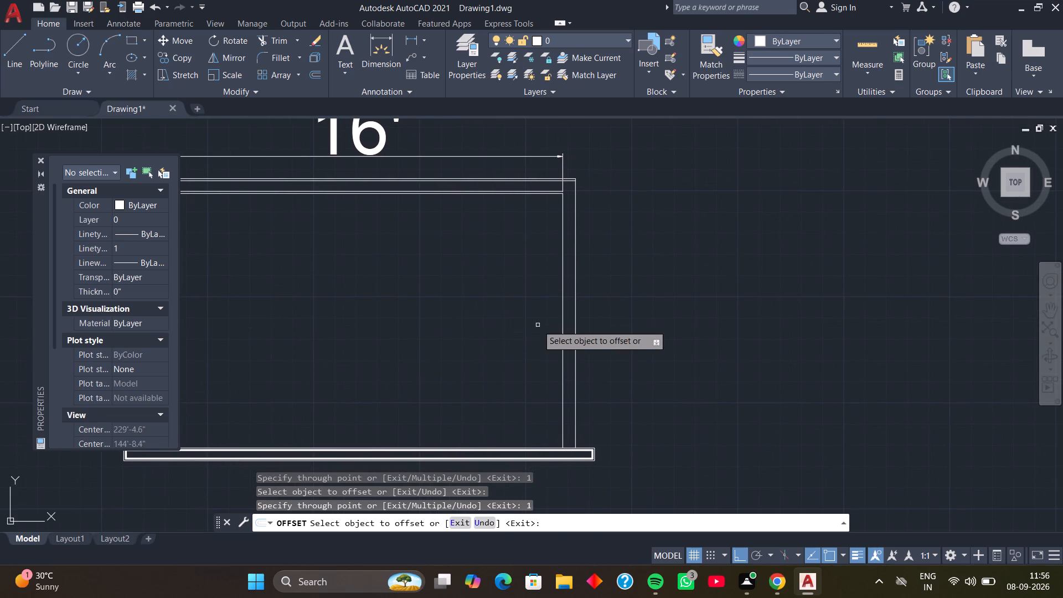
left_click(564, 332)
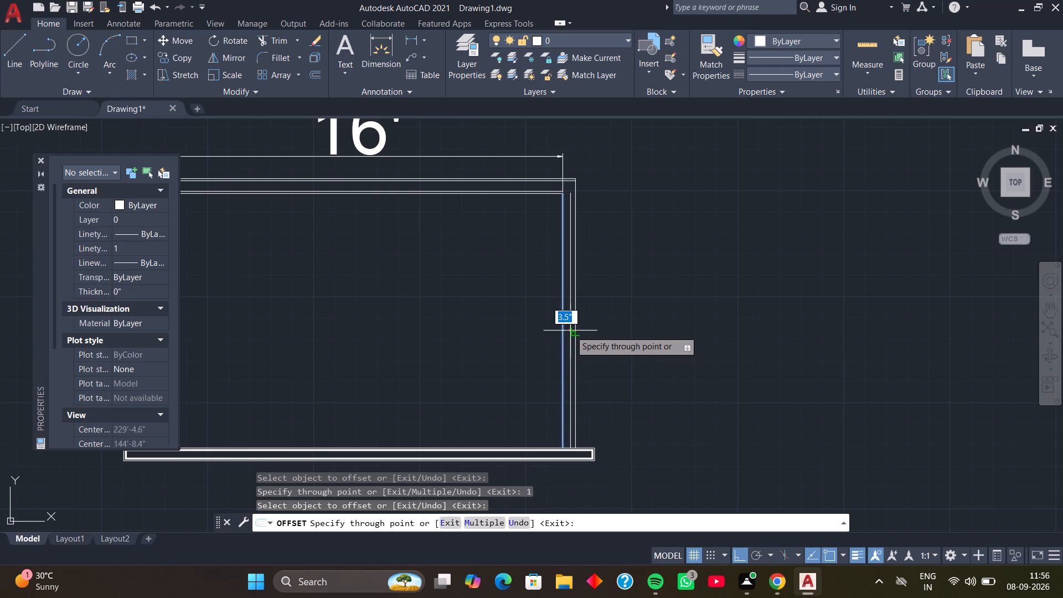
type("0.5")
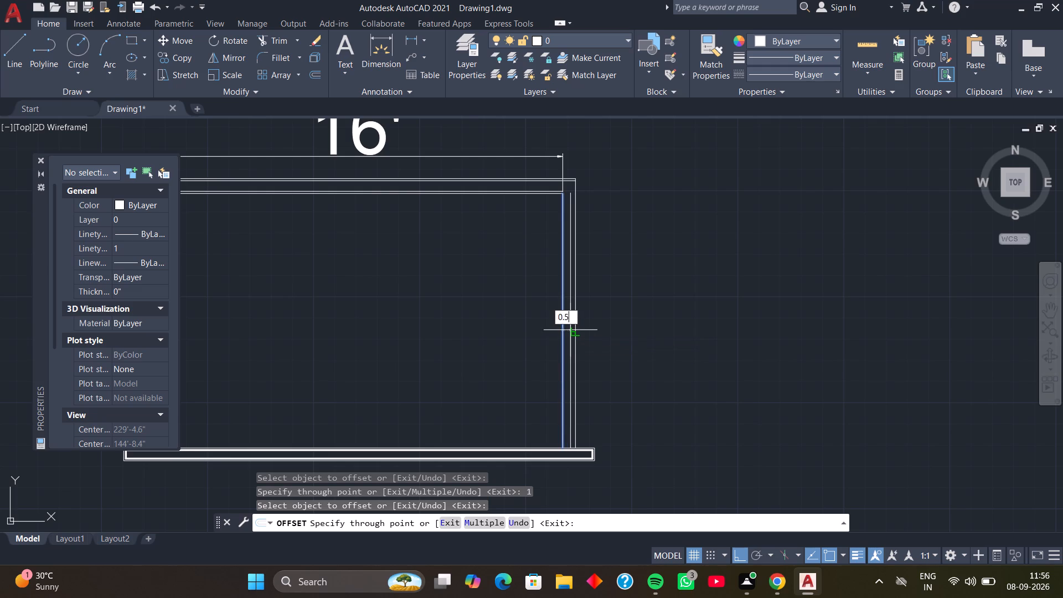
key("Return")
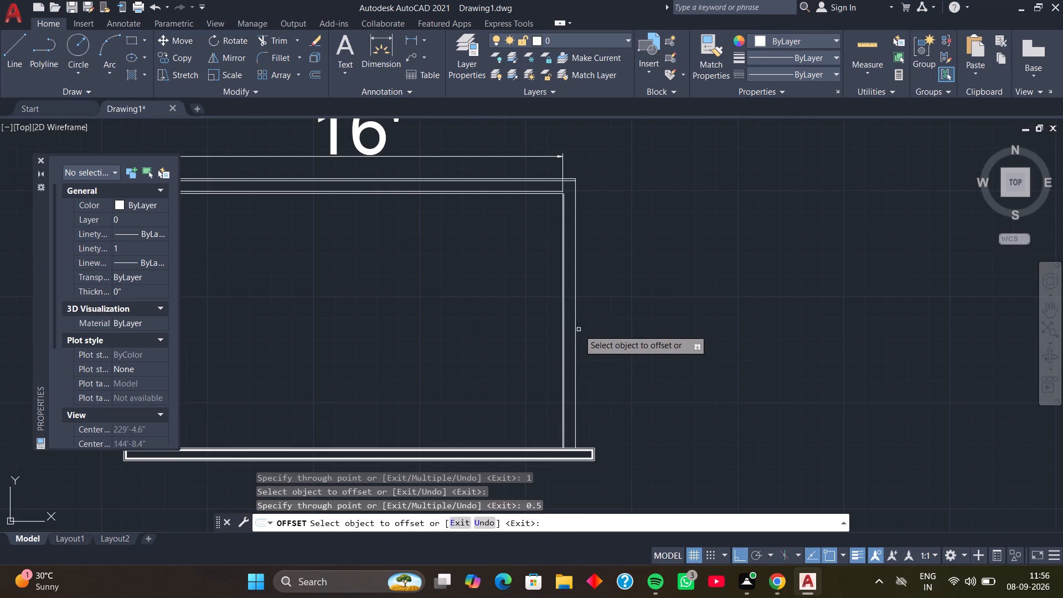
left_click(577, 329)
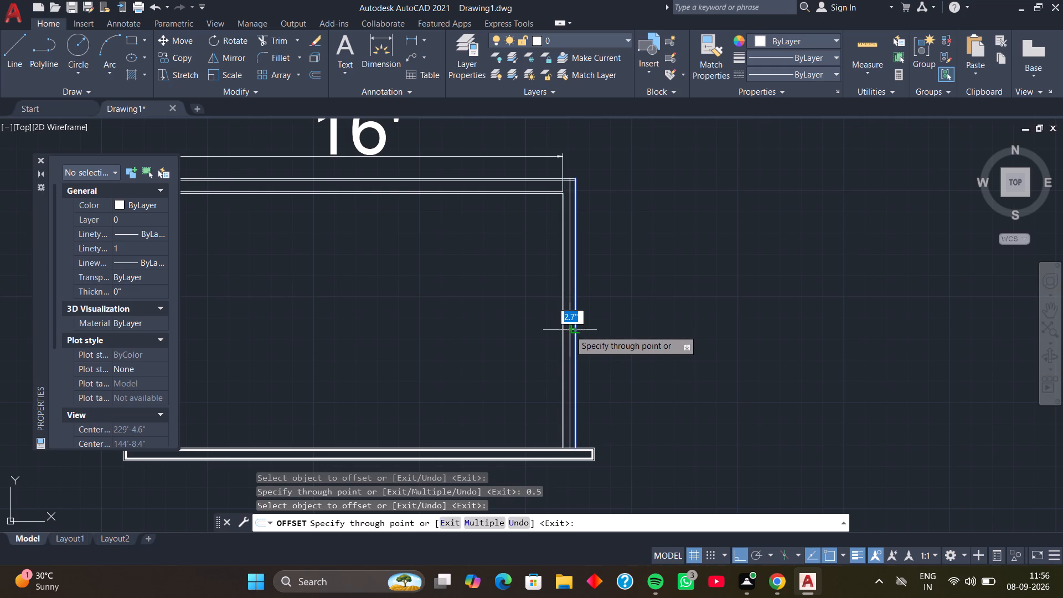
type("0.5")
key("Return")
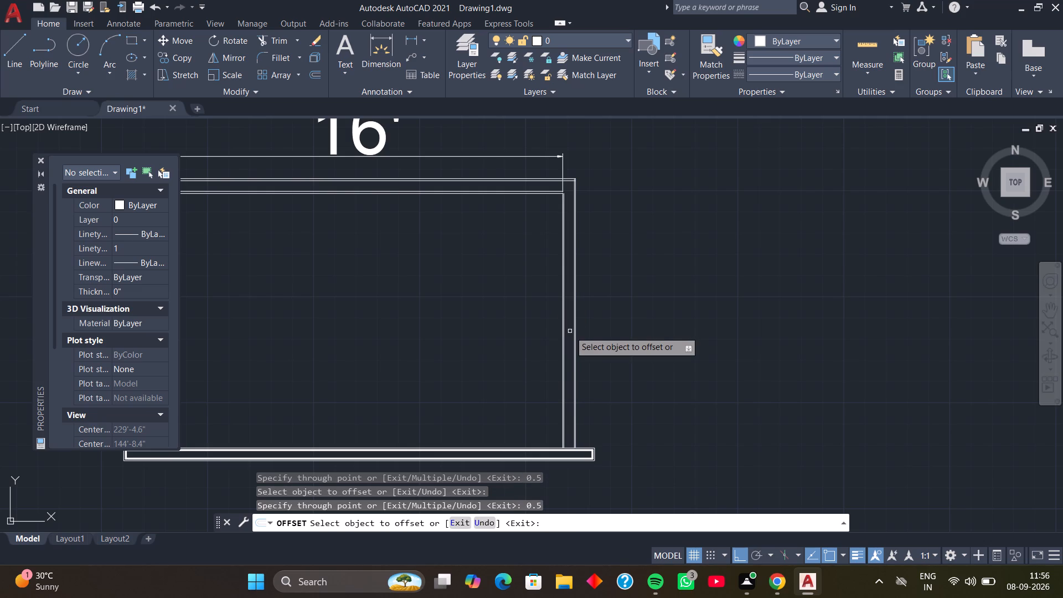
Fillet the inner offset lines of the top and right walls into a sharp corner at the room's upper-right corner.
scroll(538, 262, "up", 2)
middle_click_drag(509, 184, 503, 229)
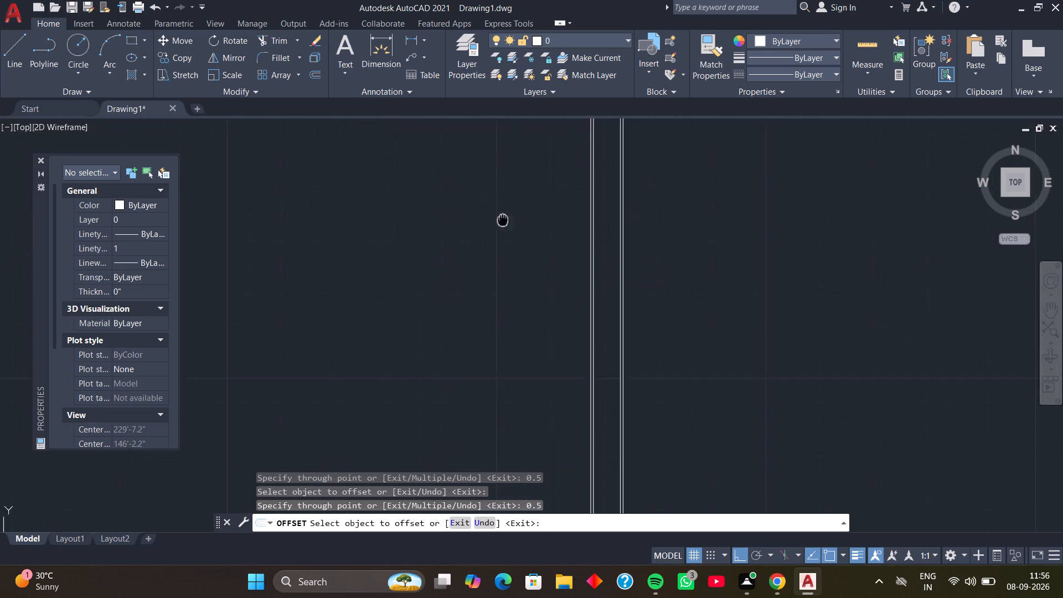
middle_click_drag(503, 229, 496, 326)
middle_click_drag(546, 280, 529, 354)
scroll(524, 363, "up", 1)
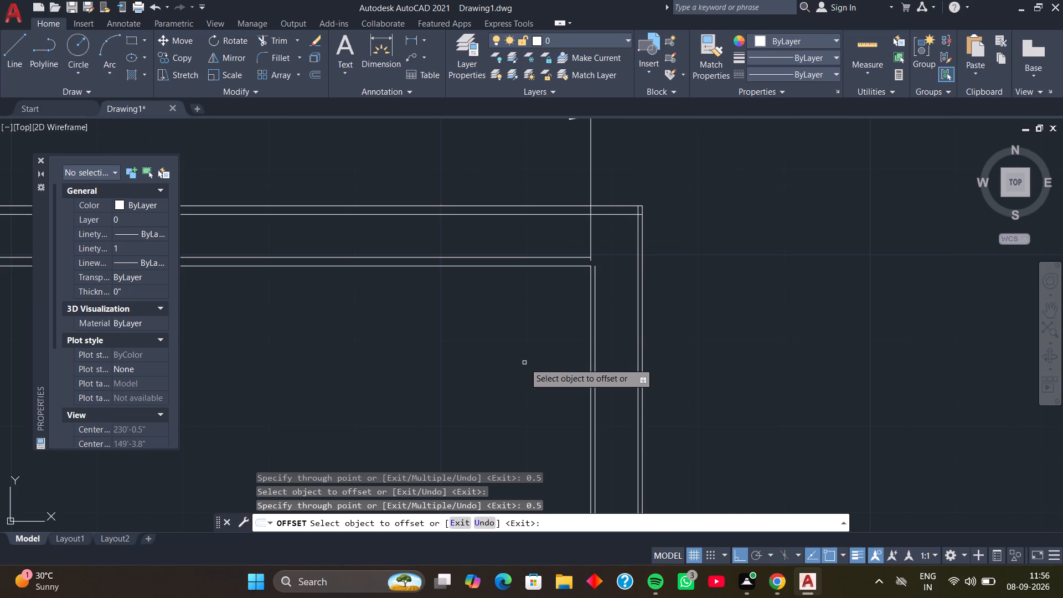
key("space")
key("f")
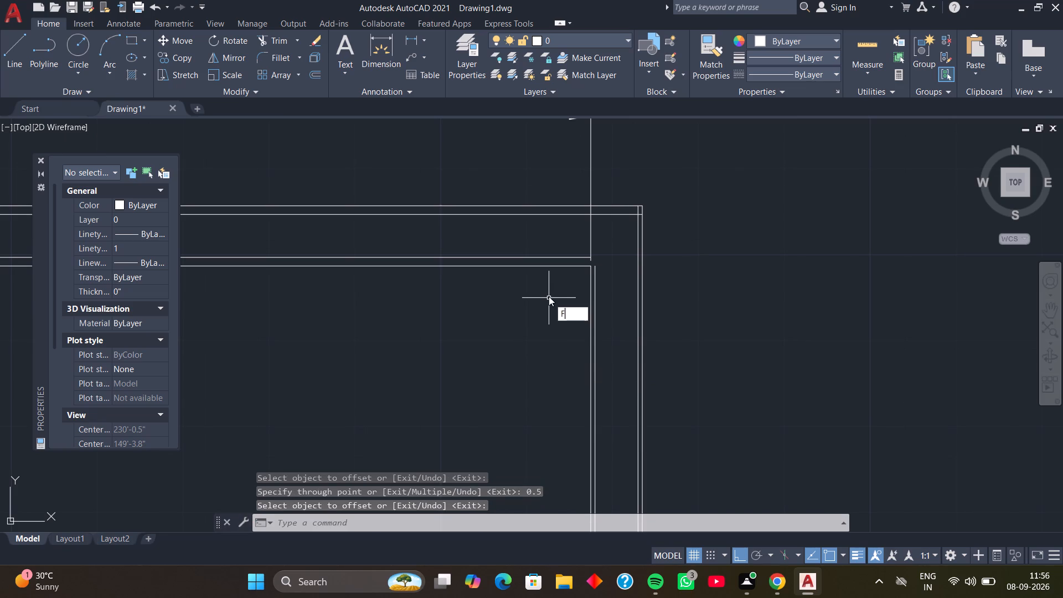
key("space")
left_click(563, 257)
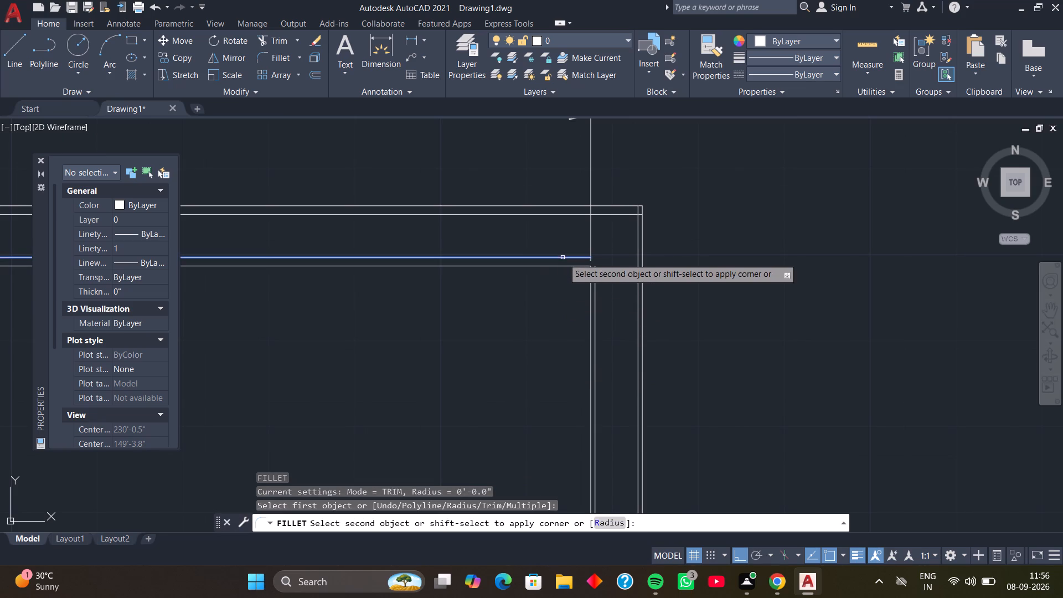
left_click(596, 274)
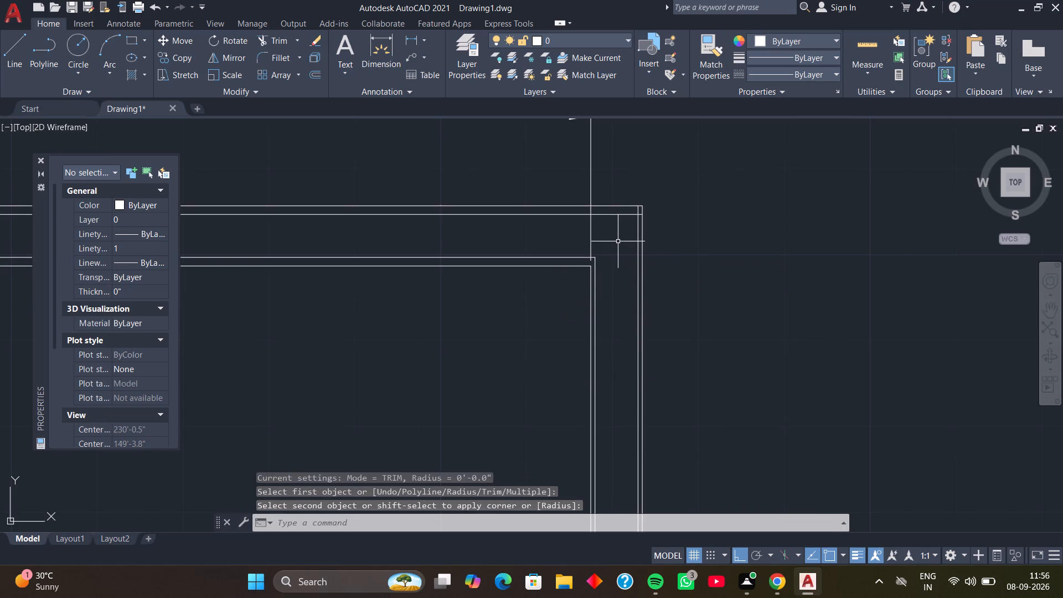
key("space")
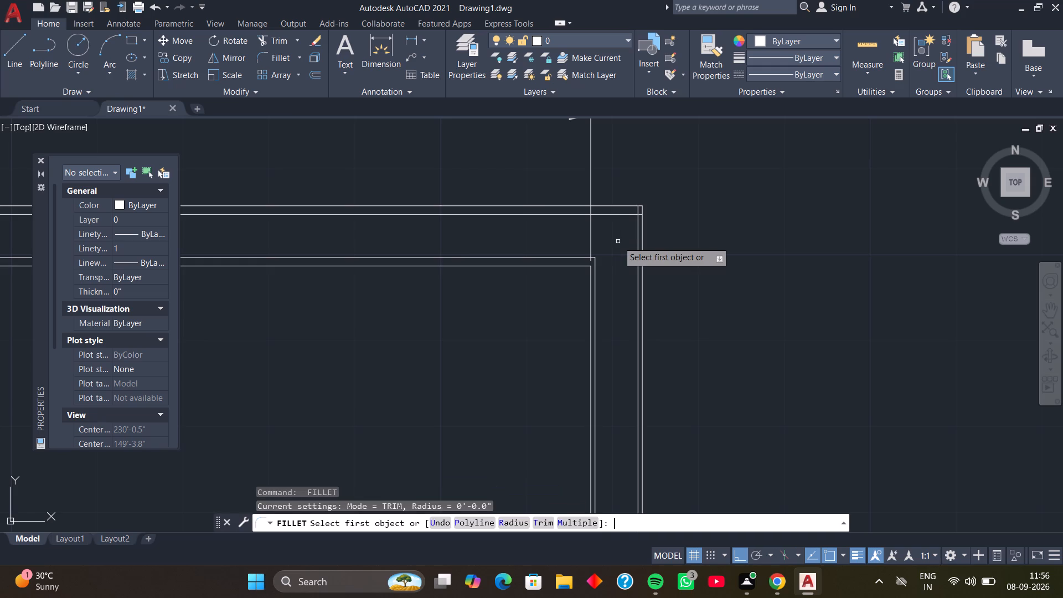
key("Escape")
Trim the overhanging ends of the outer offset lines where the top and right walls meet.
type("TR")
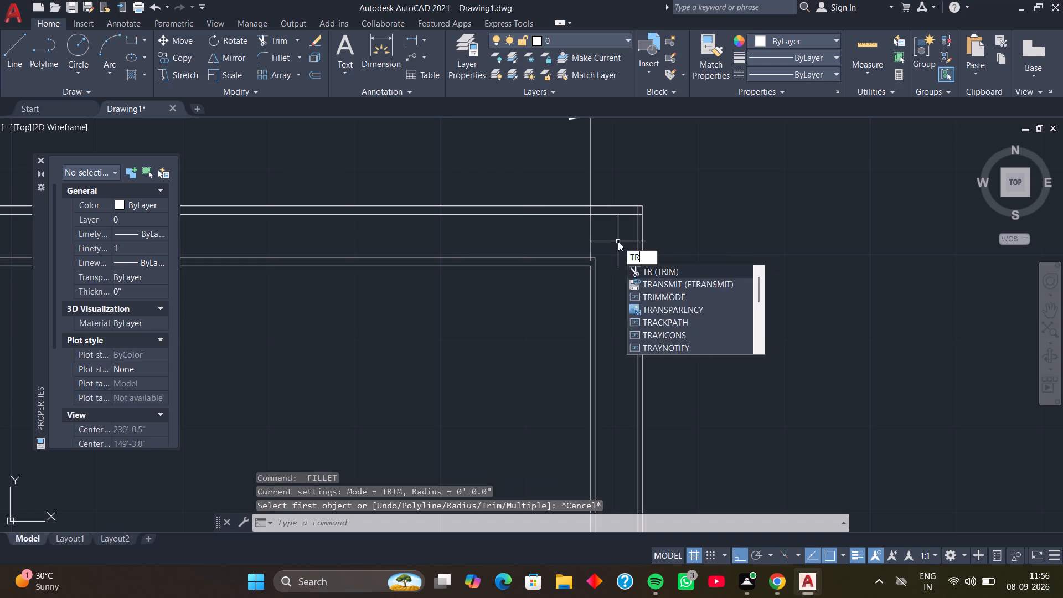
key("space")
scroll(626, 215, "up", 4)
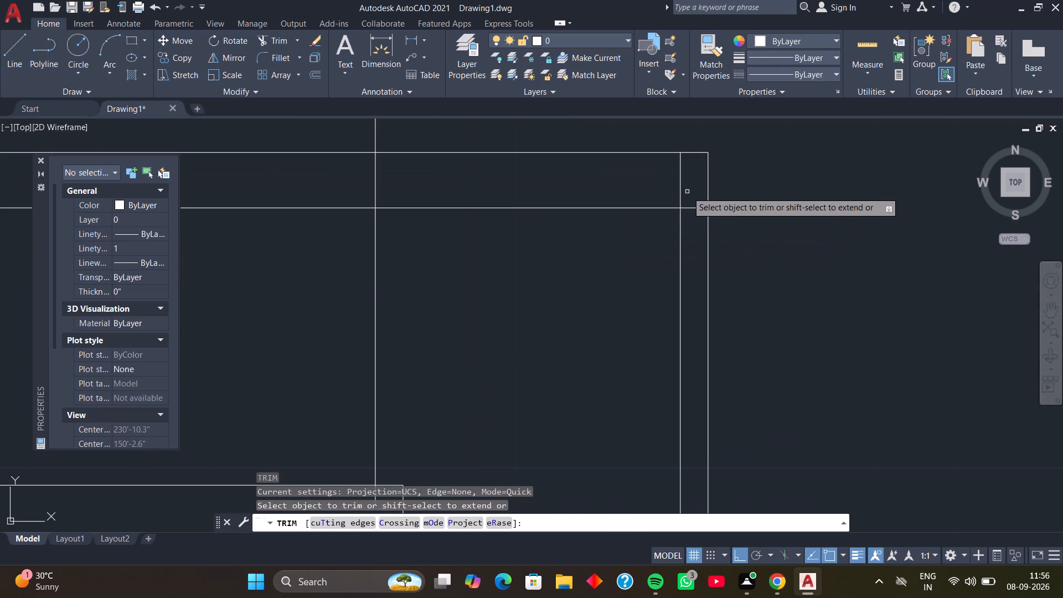
left_click(681, 192)
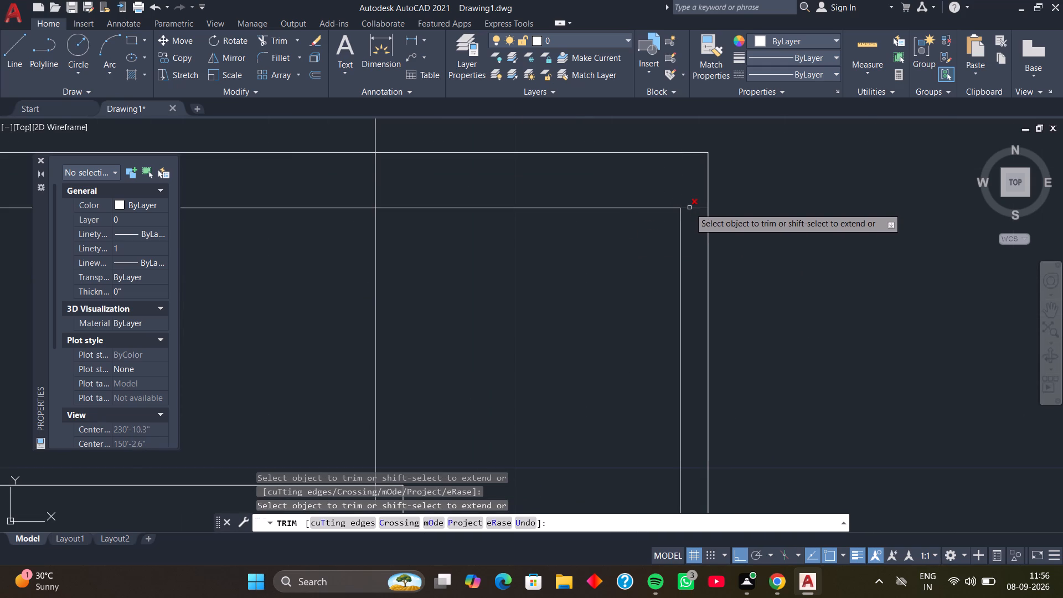
left_click(689, 208)
key("space")
Fillet the inner offset lines of the top and left walls into a sharp corner at the room's upper-left corner.
scroll(674, 226, "down", 3)
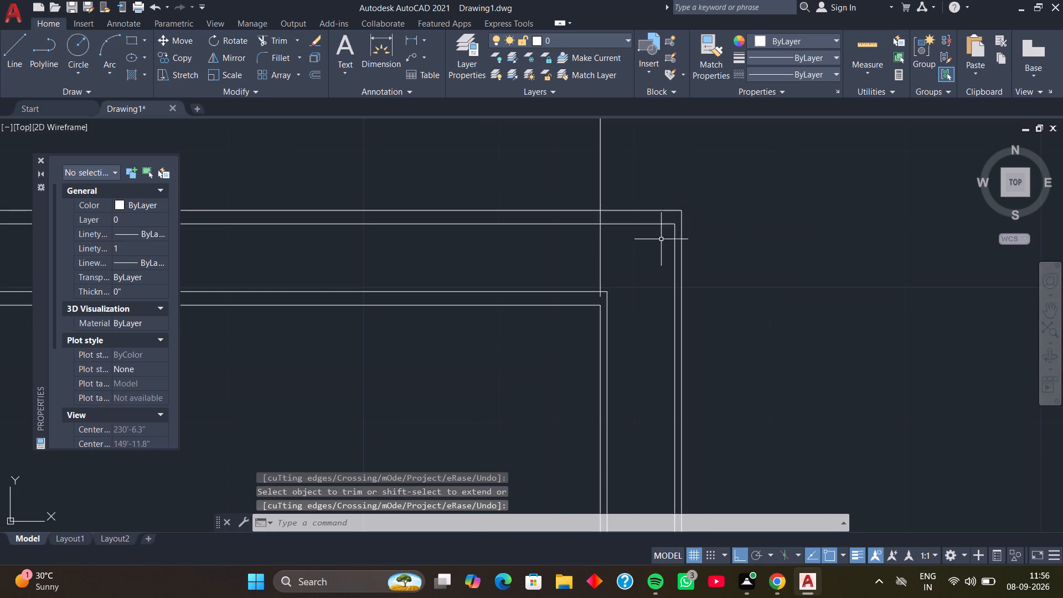
scroll(641, 248, "down", 1)
middle_click_drag(586, 258, 812, 241)
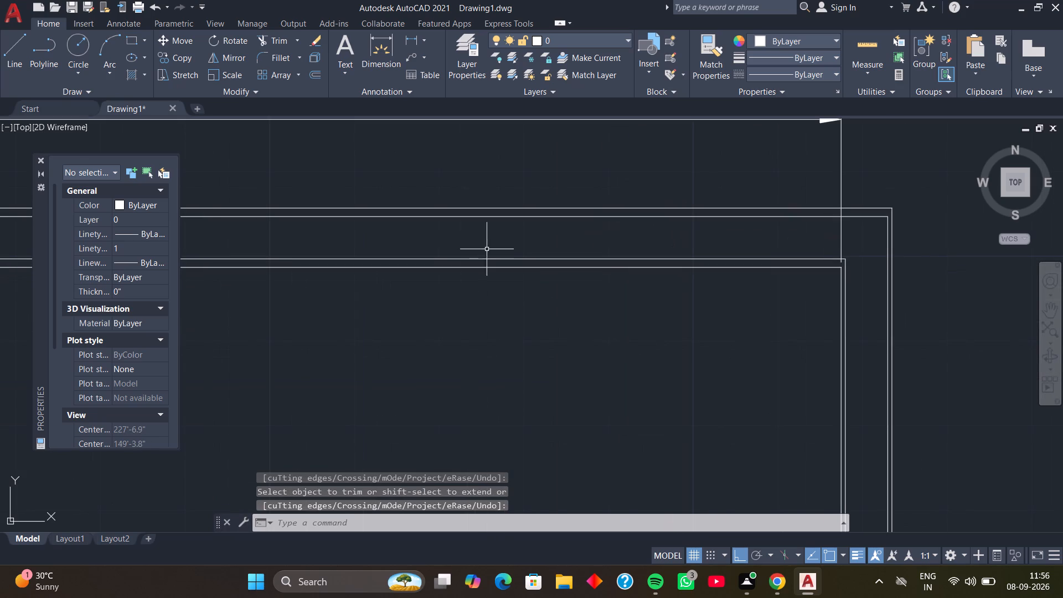
middle_click_drag(487, 250, 838, 245)
middle_click(356, 229)
scroll(358, 229, "down", 2)
middle_click_drag(374, 234, 574, 249)
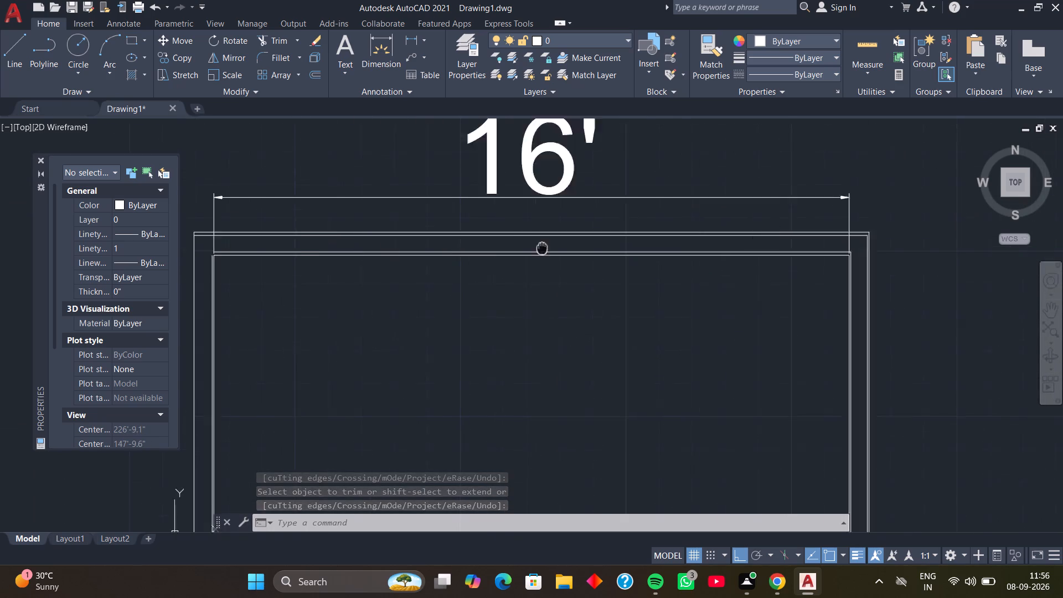
middle_click_drag(574, 249, 652, 256)
middle_click_drag(270, 270, 379, 281)
scroll(415, 275, "up", 3)
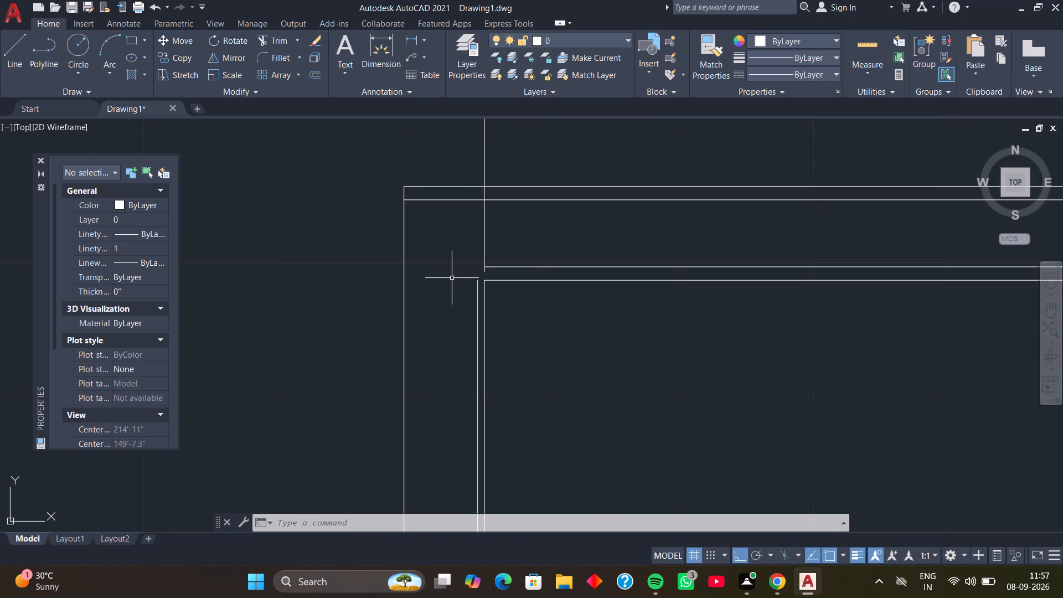
scroll(453, 283, "up", 2)
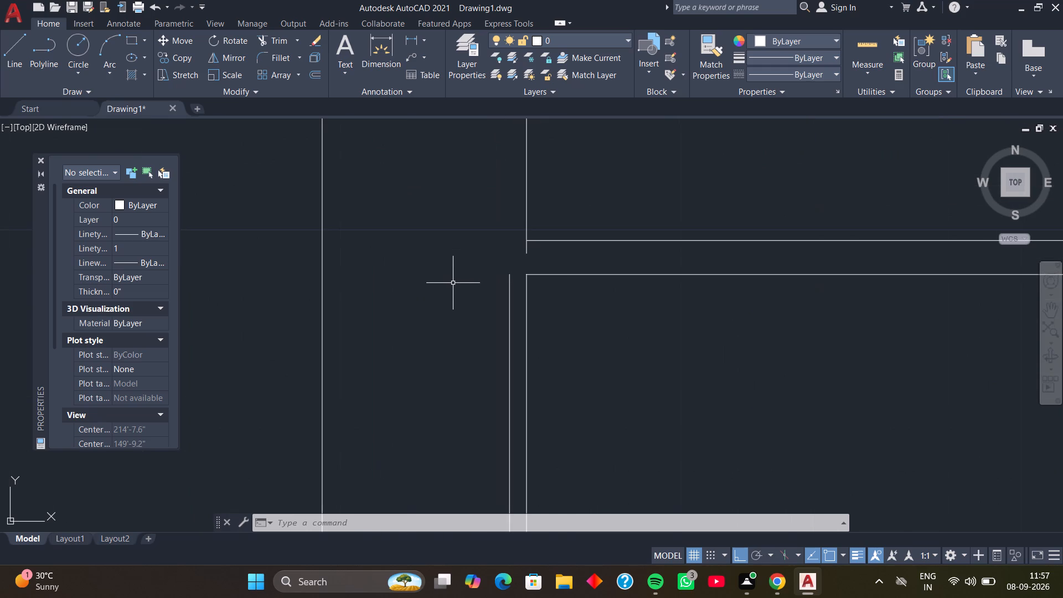
scroll(454, 276, "up", 1)
middle_click_drag(452, 276, 399, 277)
scroll(413, 273, "down", 2)
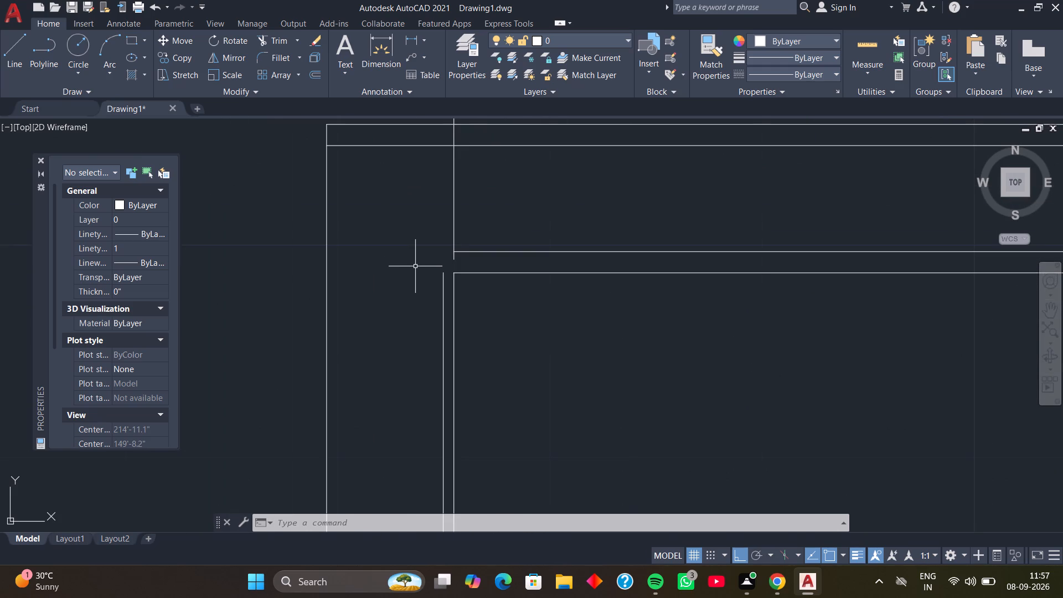
type("F")
key("space")
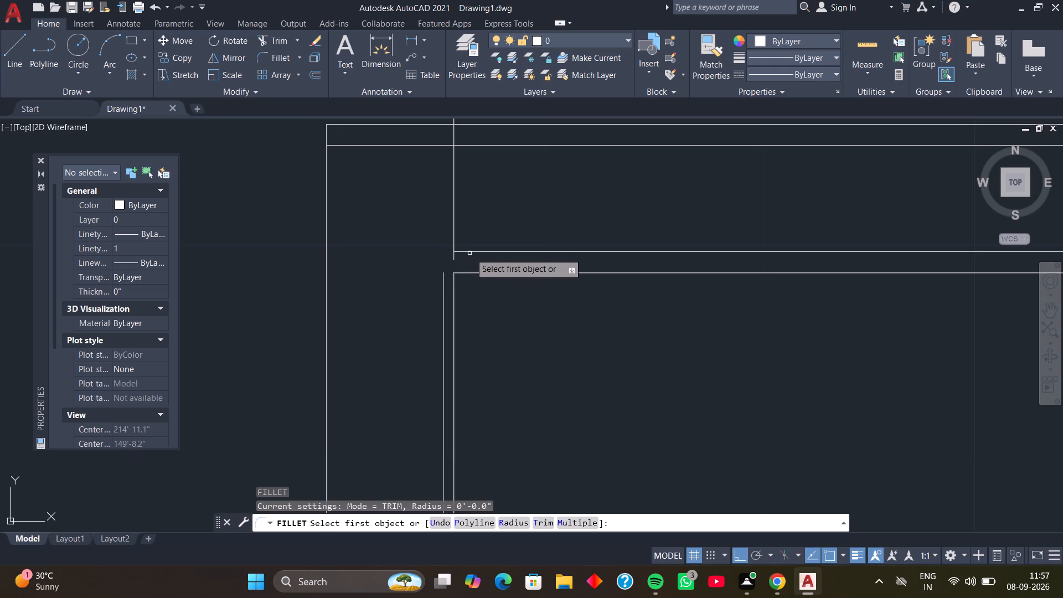
left_click(471, 251)
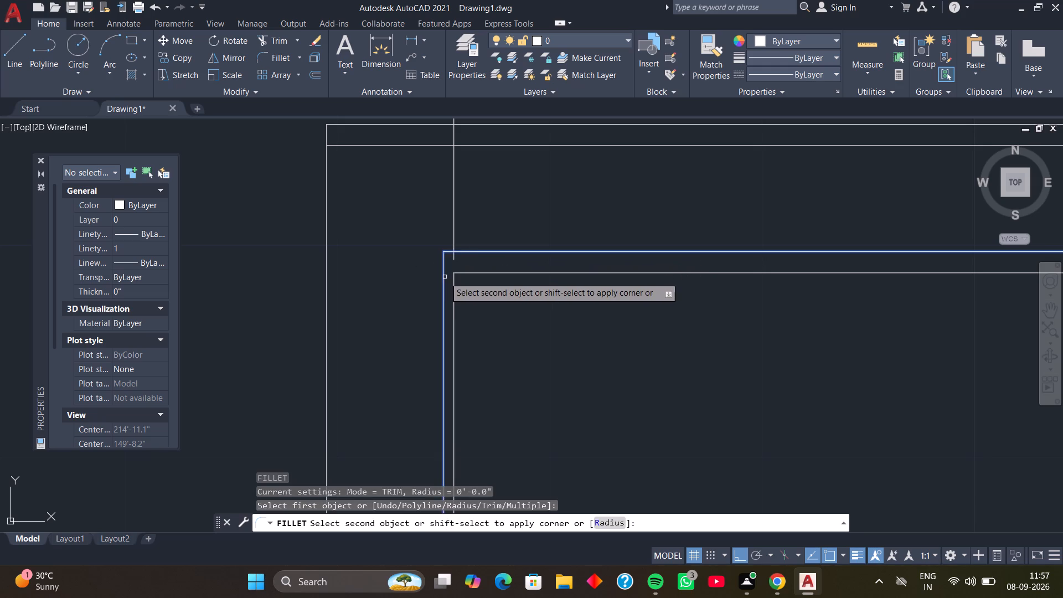
left_click(445, 277)
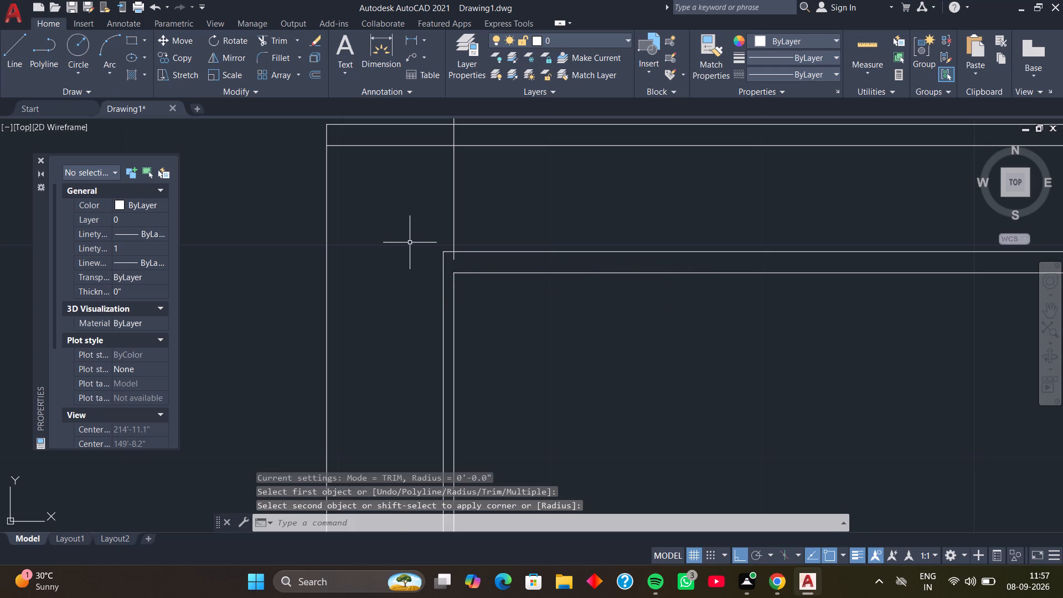
key("space")
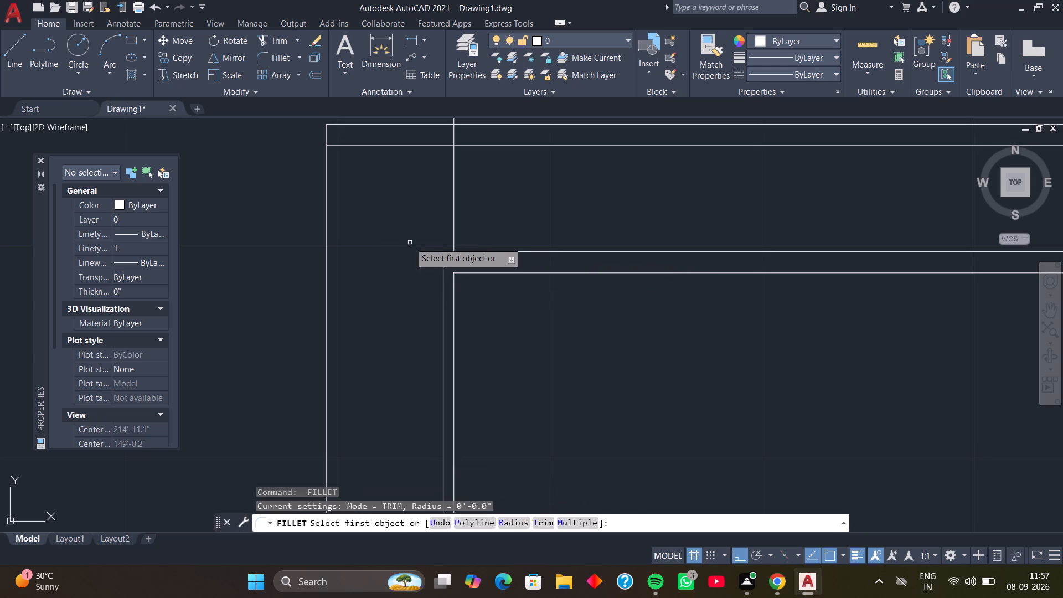
scroll(405, 265, "down", 1)
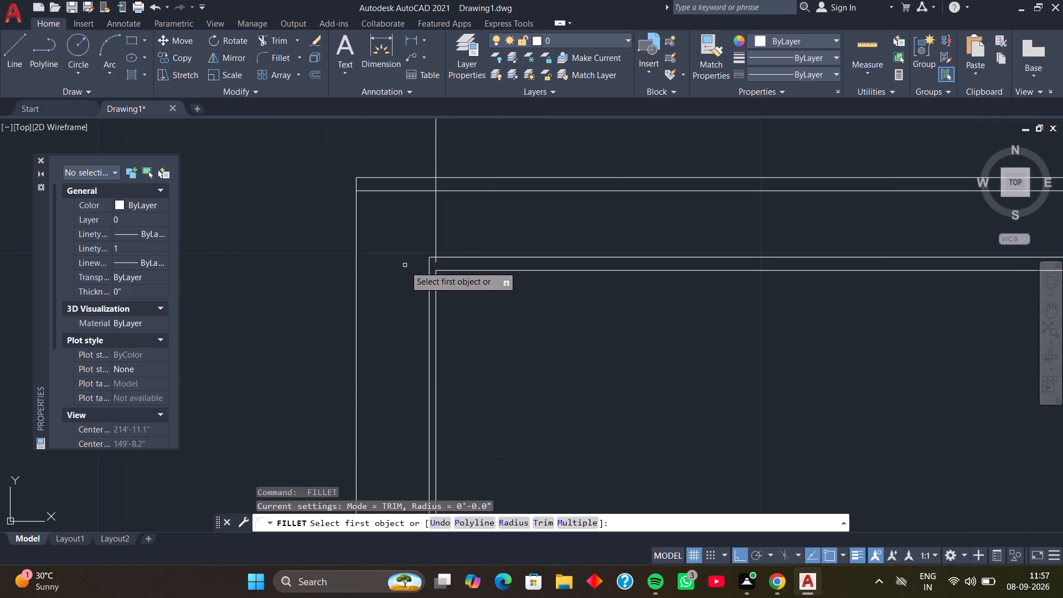
middle_click_drag(397, 300, 400, 244)
middle_click_drag(391, 285, 389, 272)
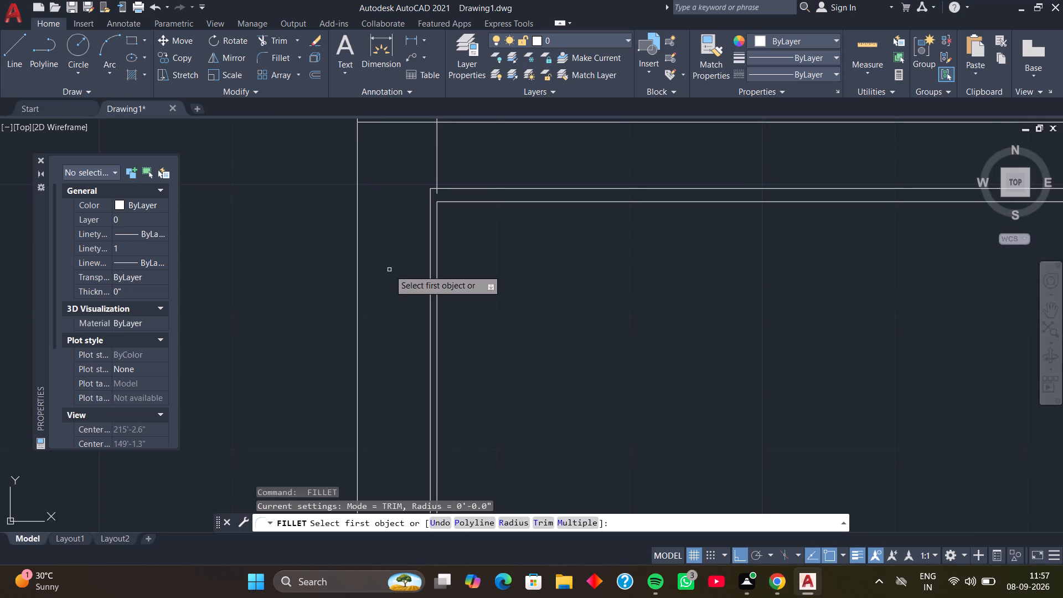
key("Escape")
Offset the left wall's outer line 0.5" inward into the wall's thickness.
key("o")
key("space")
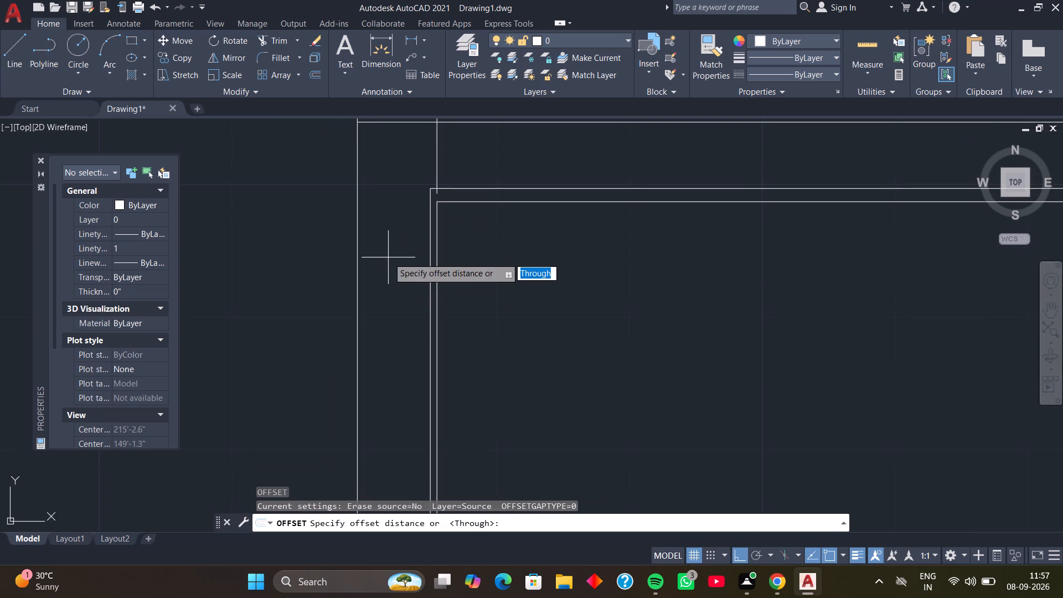
key("space")
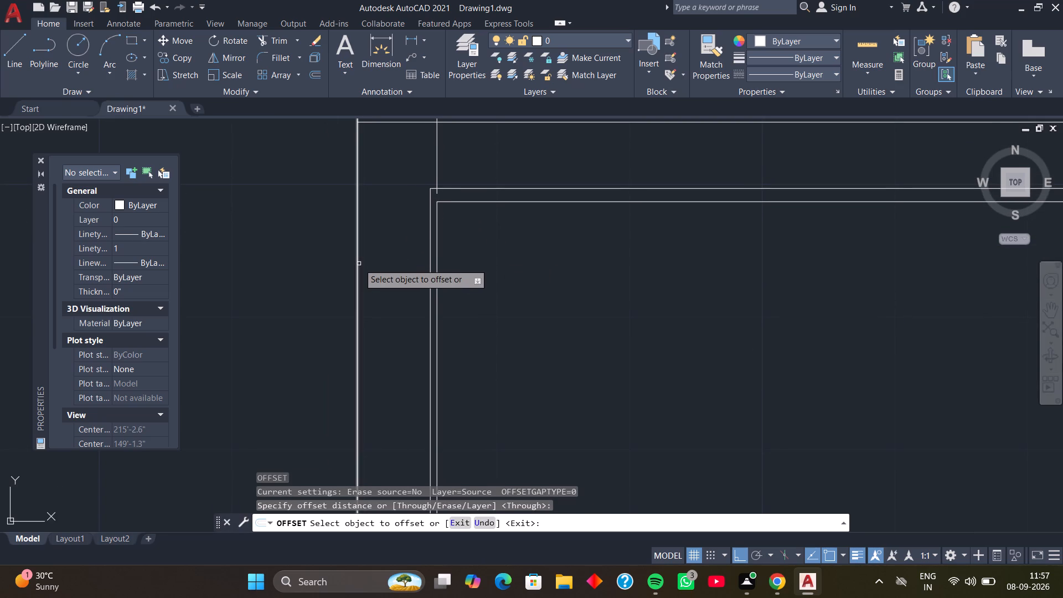
left_click(359, 264)
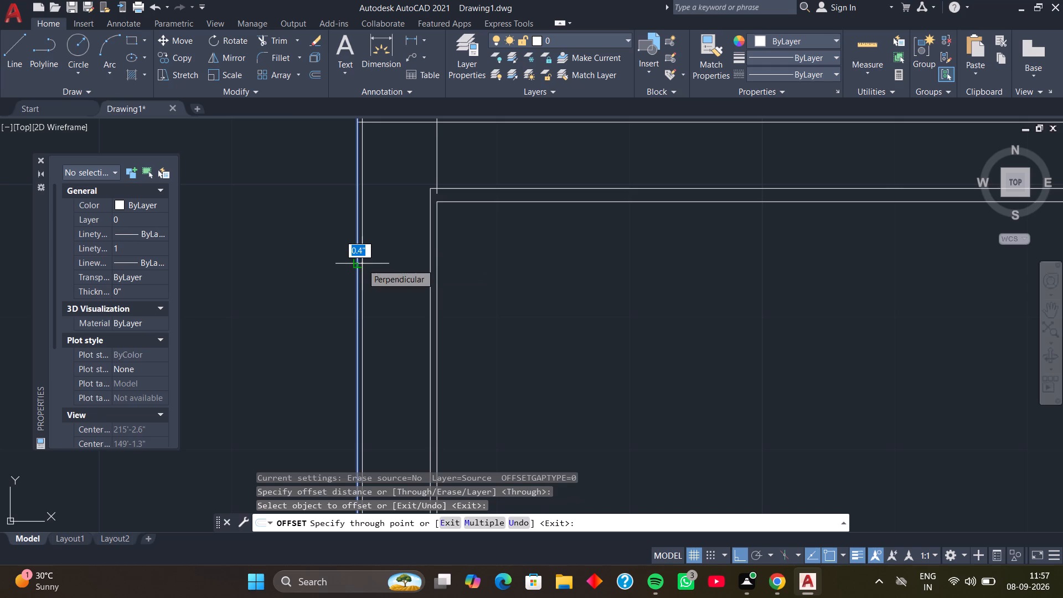
type("0.")
key("5")
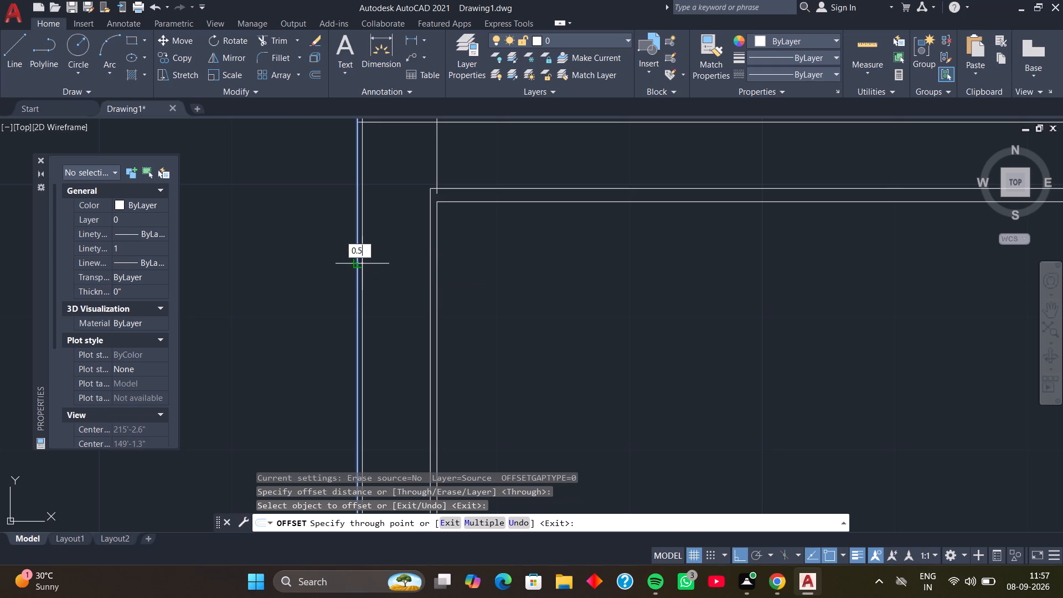
key("Return")
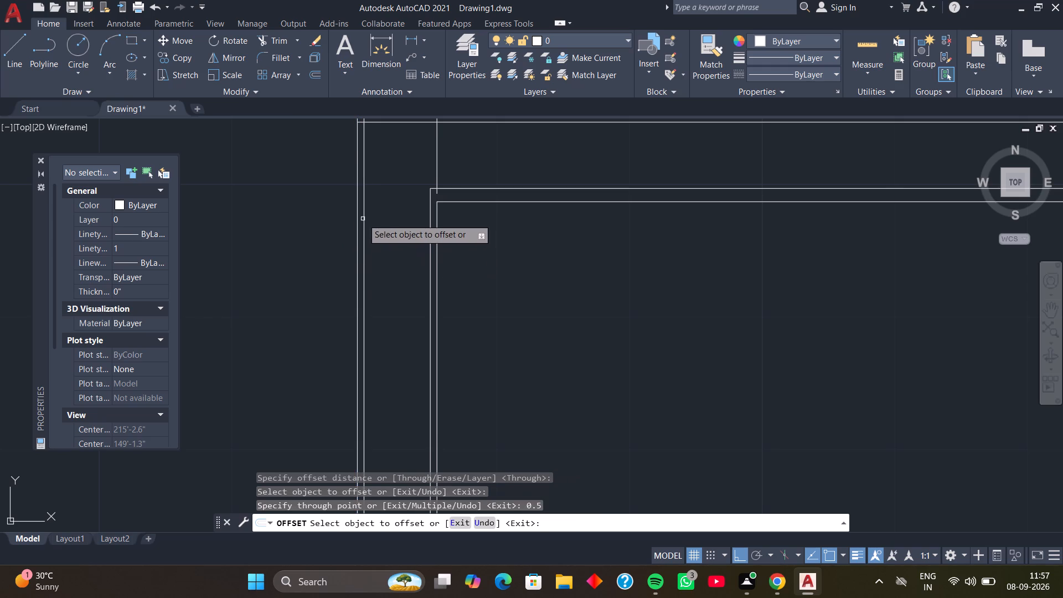
Trim the overhanging ends of the outer offset lines where the top and left walls meet.
scroll(363, 219, "down", 1)
key("space")
middle_click_drag(374, 180, 402, 287)
scroll(372, 187, "down", 1)
scroll(399, 272, "up", 2)
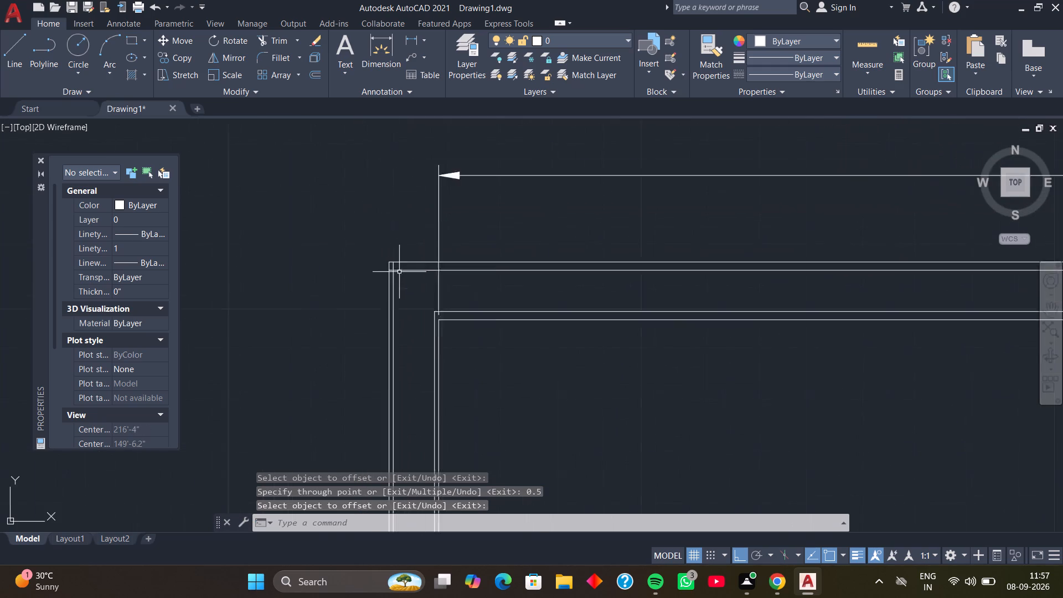
scroll(399, 271, "up", 2)
scroll(362, 244, "up", 2)
middle_click_drag(355, 250, 378, 246)
scroll(374, 248, "up", 3)
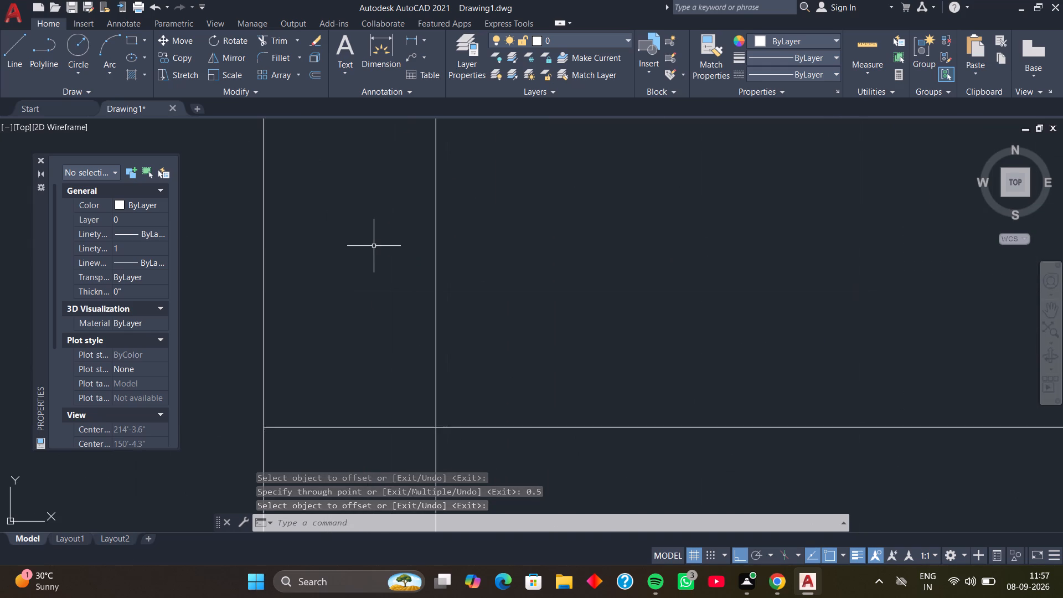
scroll(374, 245, "down", 2)
type("TR")
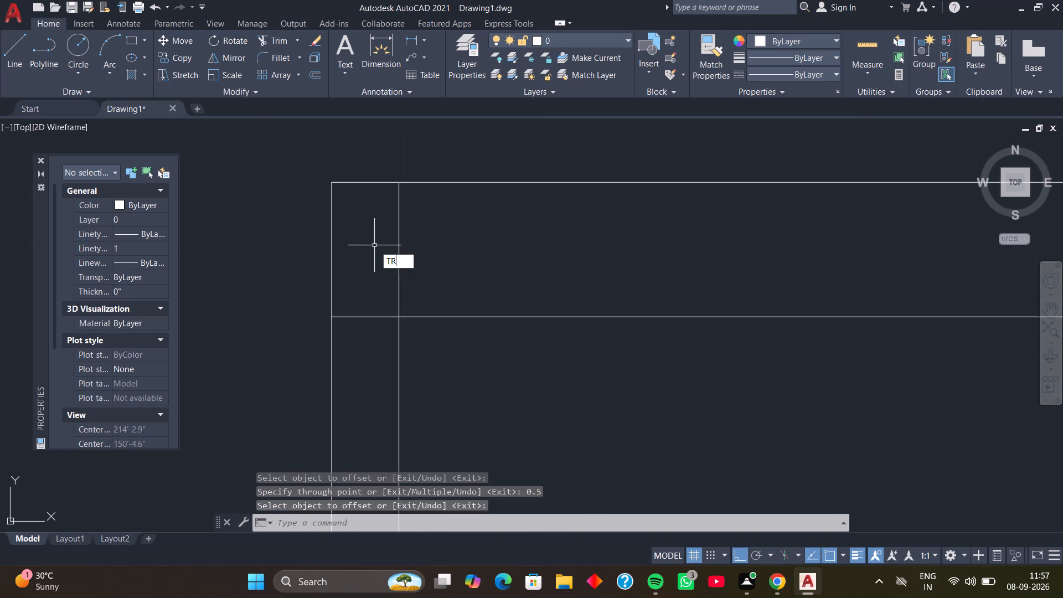
key("space")
left_click_drag(369, 263, 362, 343)
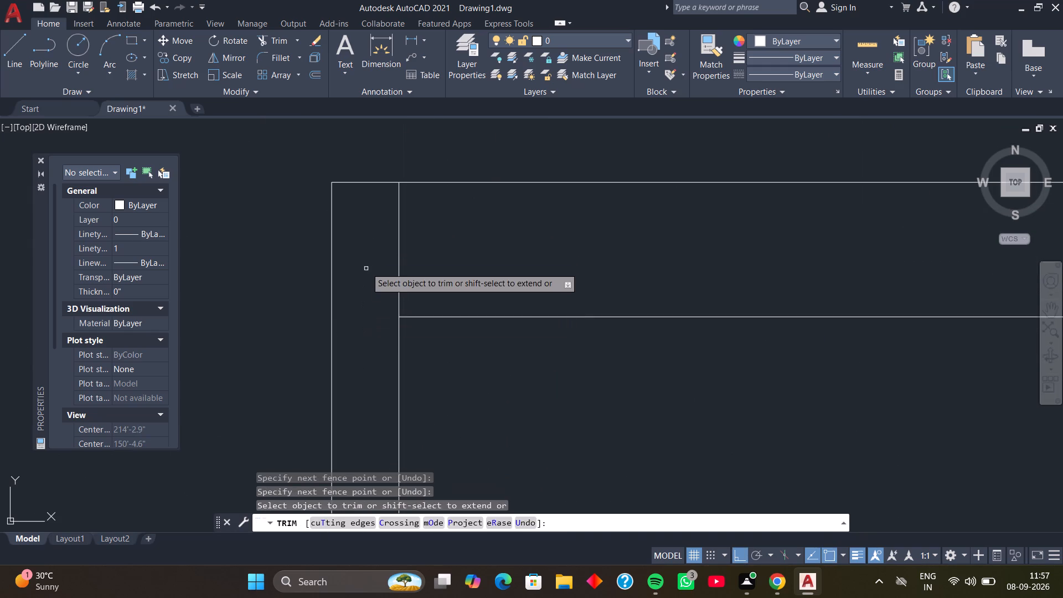
left_click_drag(363, 256, 428, 269)
key("space")
Offset the left wall's inner face line 8' into the room.
scroll(435, 267, "down", 3)
scroll(477, 289, "down", 2)
middle_click_drag(515, 323, 486, 324)
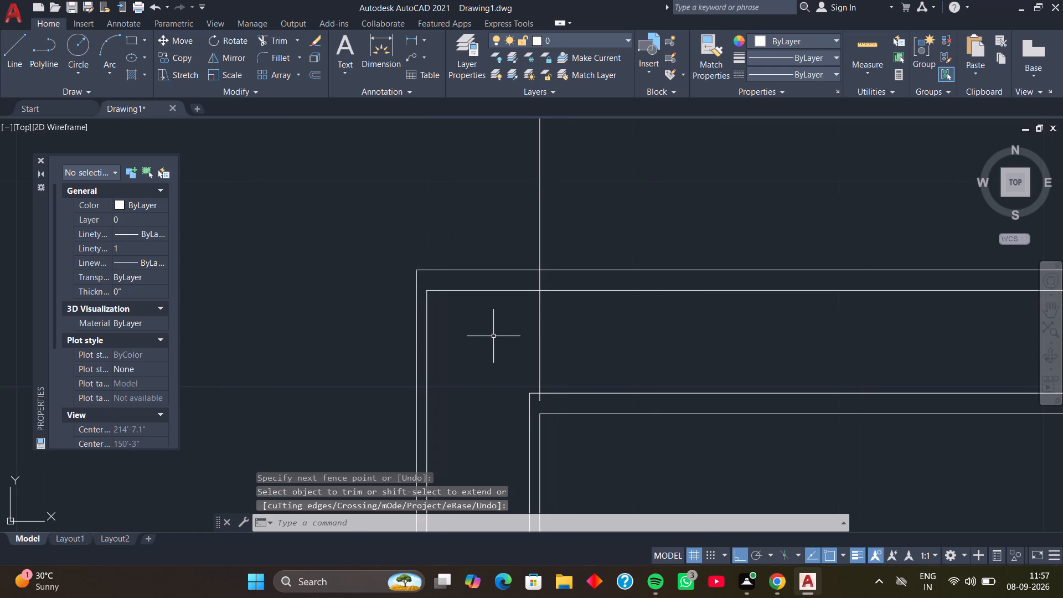
scroll(500, 358, "down", 1)
middle_click_drag(498, 359, 470, 327)
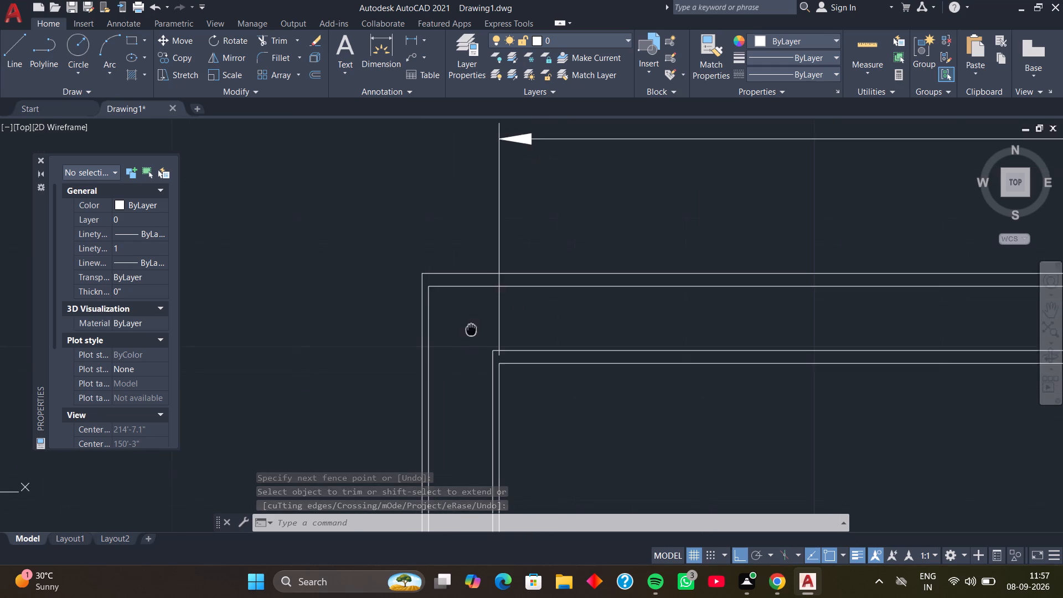
middle_click_drag(470, 327, 467, 320)
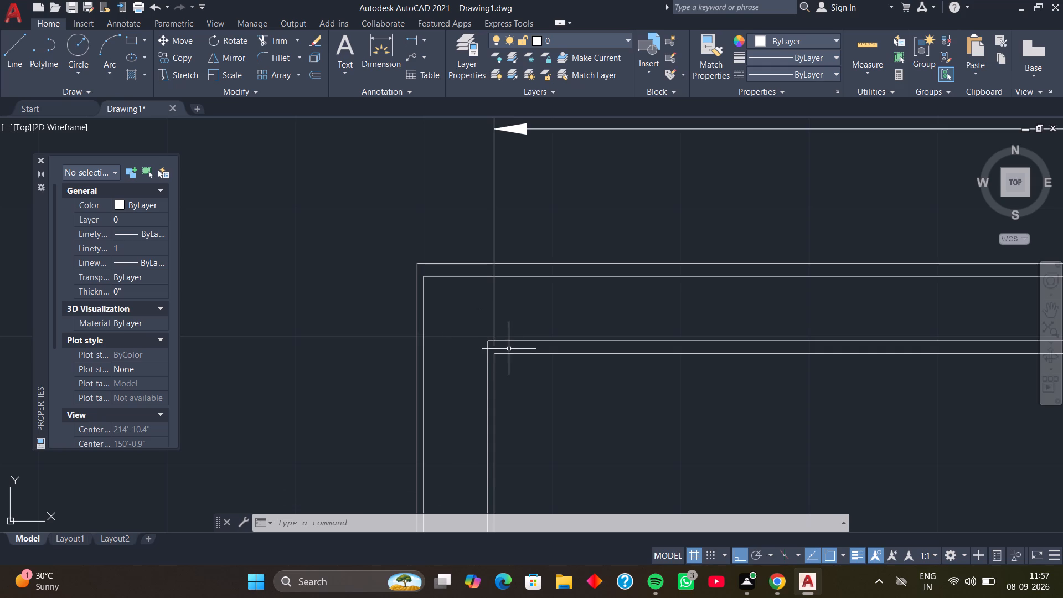
scroll(514, 356, "down", 2)
middle_click_drag(515, 414, 448, 338)
middle_click_drag(435, 311, 417, 285)
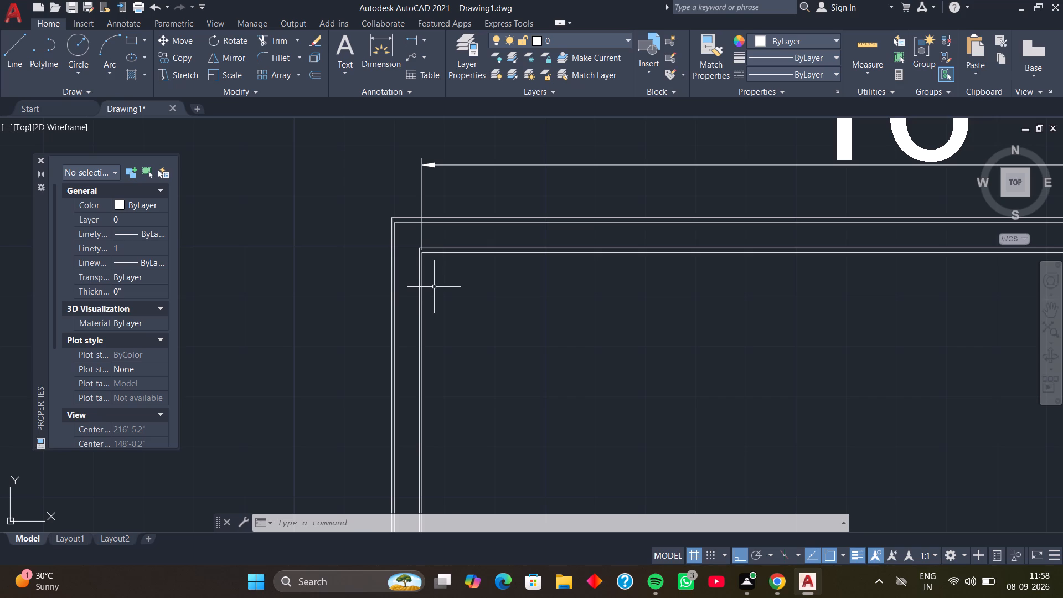
scroll(438, 316, "down", 1)
middle_click_drag(450, 329, 443, 245)
middle_click_drag(439, 317, 438, 267)
scroll(431, 322, "up", 2)
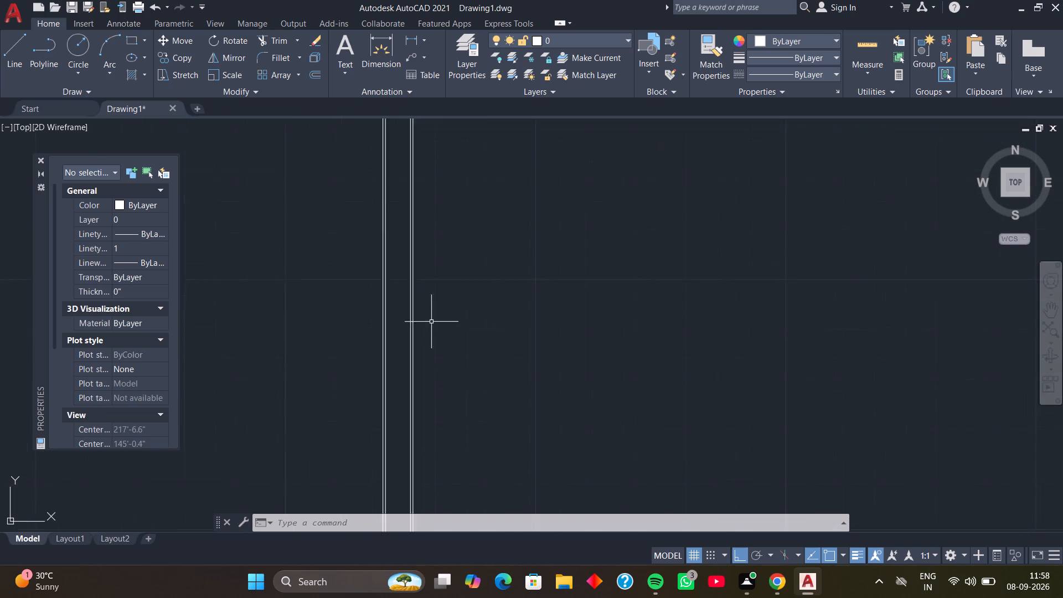
key("o")
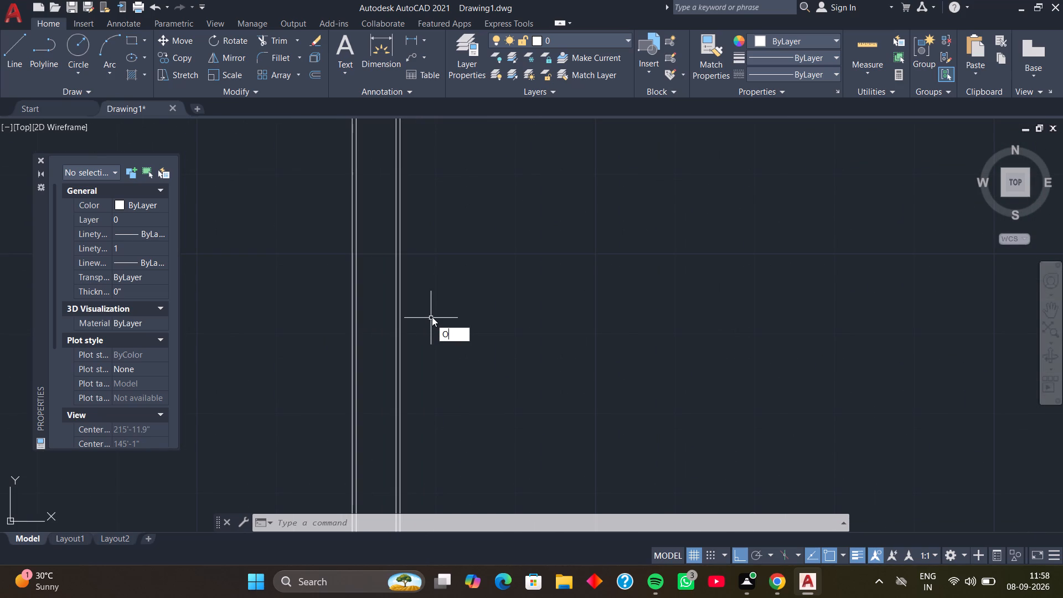
key("space")
key("space")
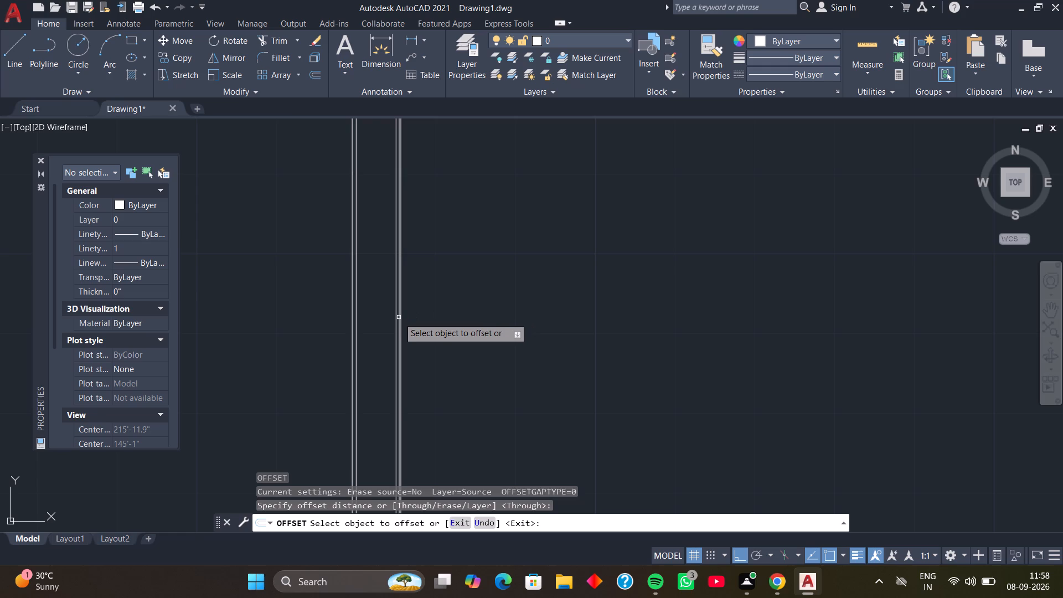
left_click(399, 317)
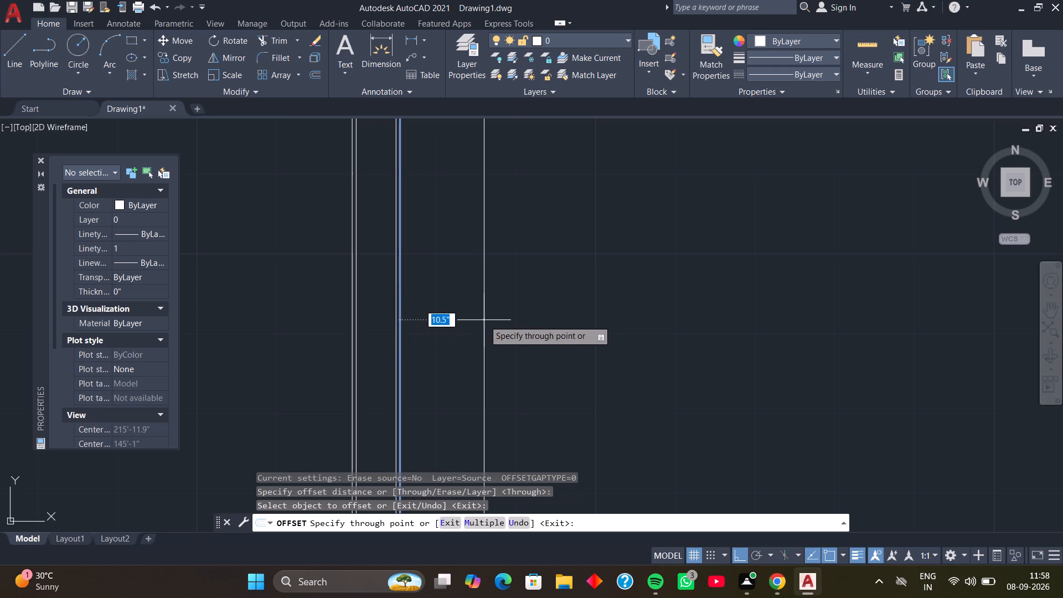
key("8")
key("apostrophe")
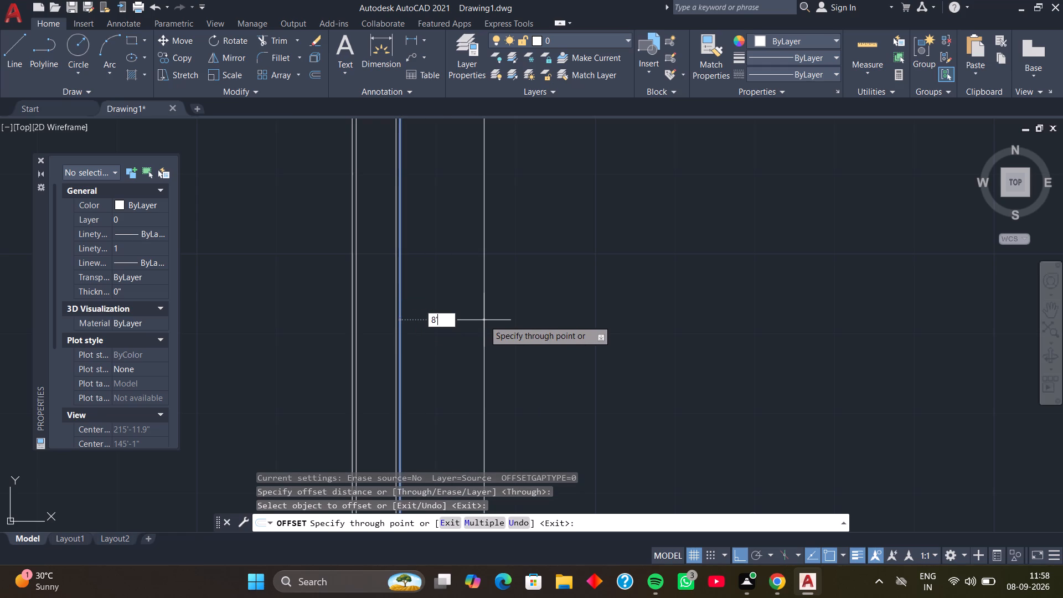
key("Return")
Offset the room's vertical centre line 3" to the right, and that new line 6" to the left, as partition faces.
scroll(685, 354, "down", 3)
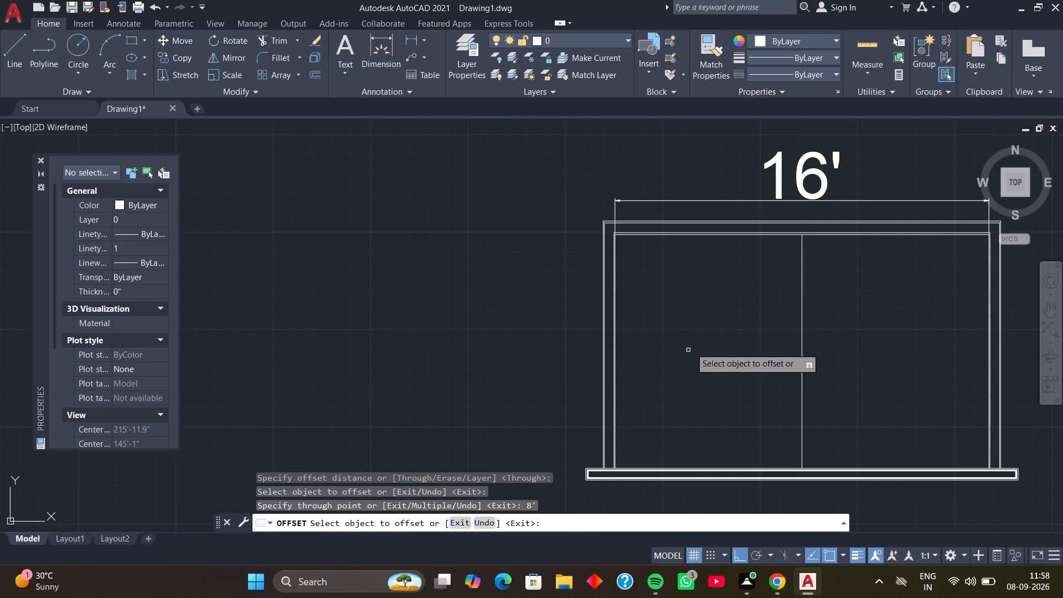
middle_click_drag(743, 327, 530, 329)
scroll(582, 344, "up", 2)
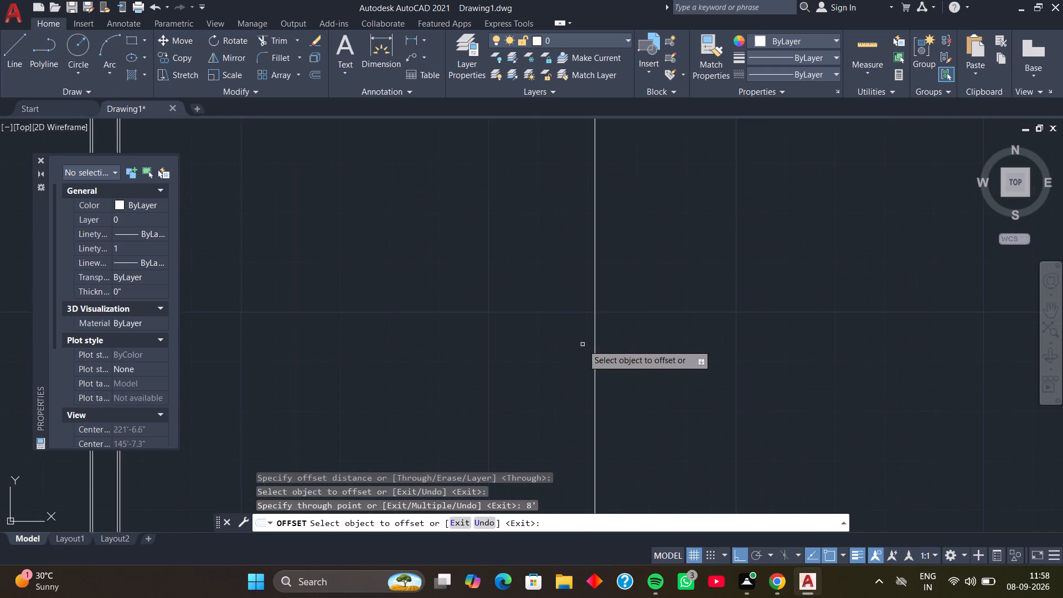
middle_click_drag(580, 347, 544, 318)
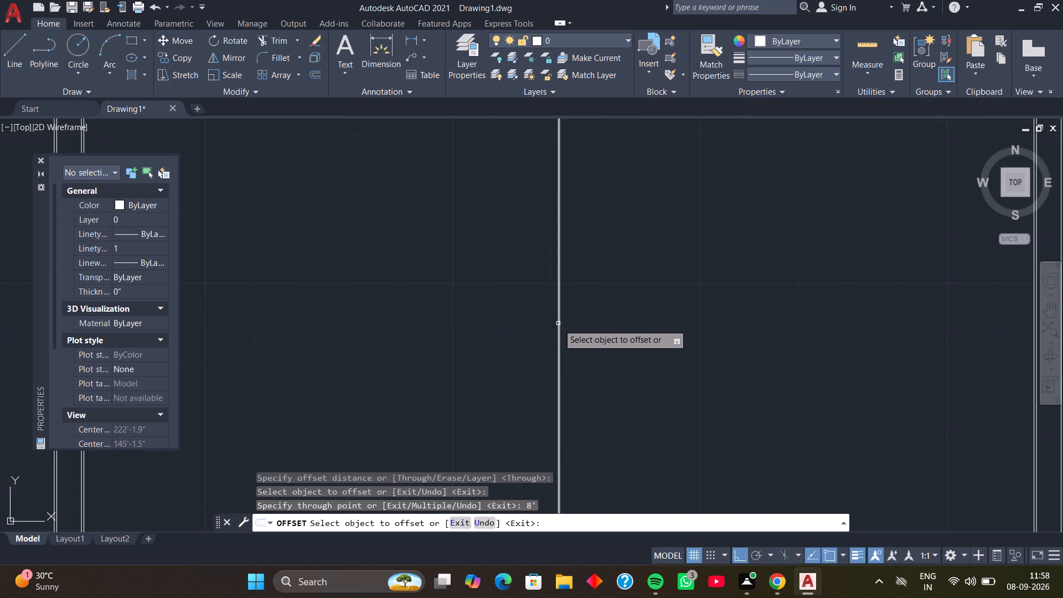
left_click(558, 324)
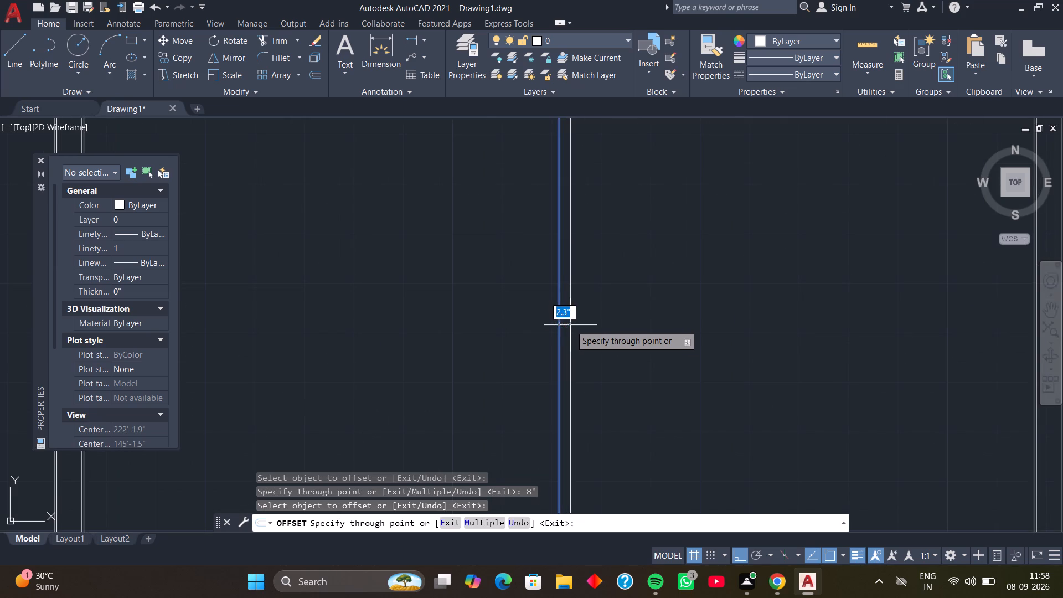
key("3")
key("Return")
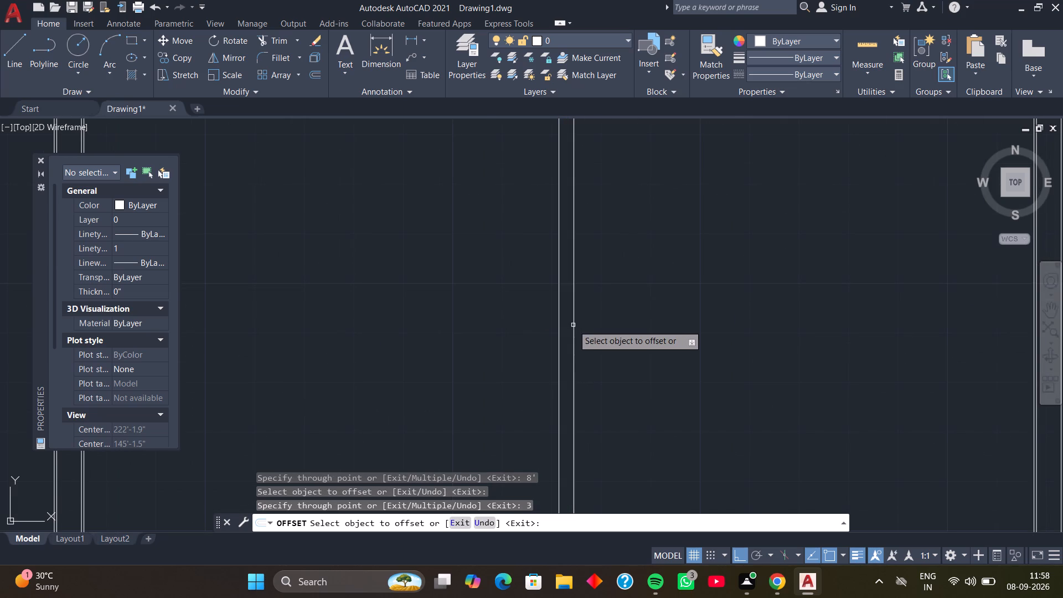
left_click(573, 325)
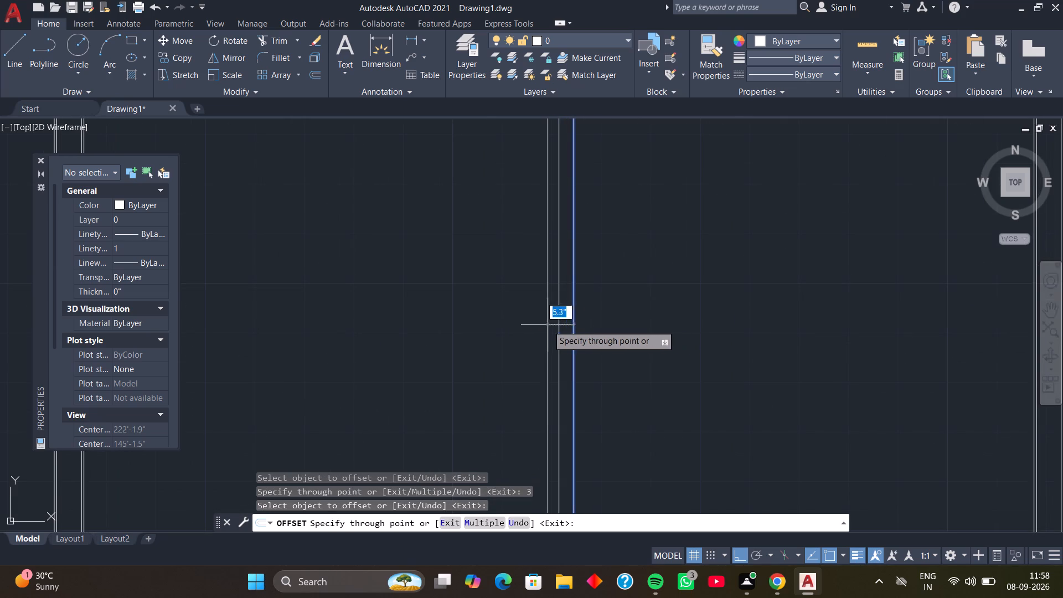
key("6")
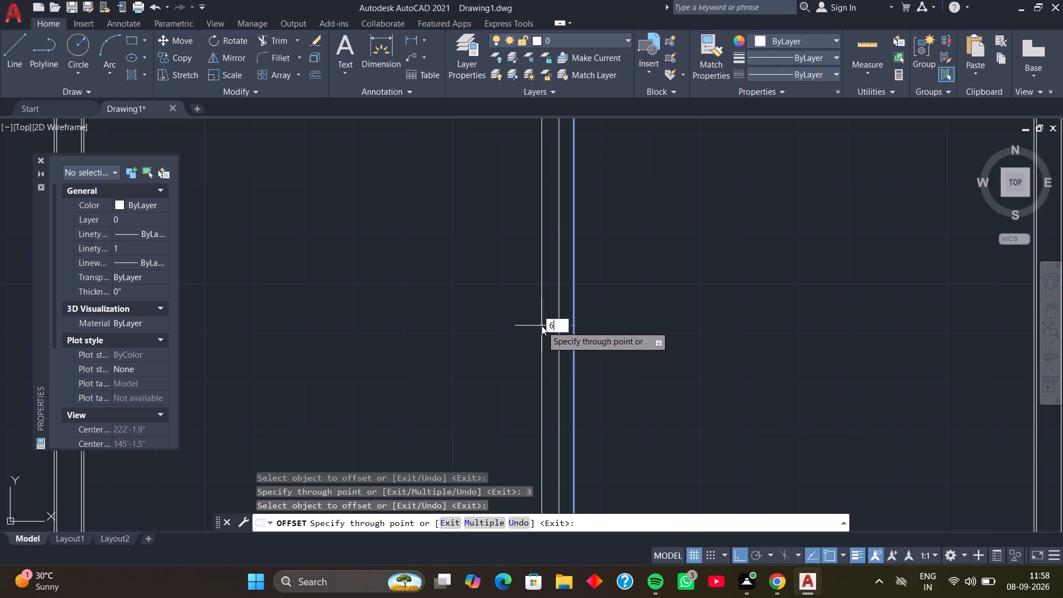
key("Return")
key("space")
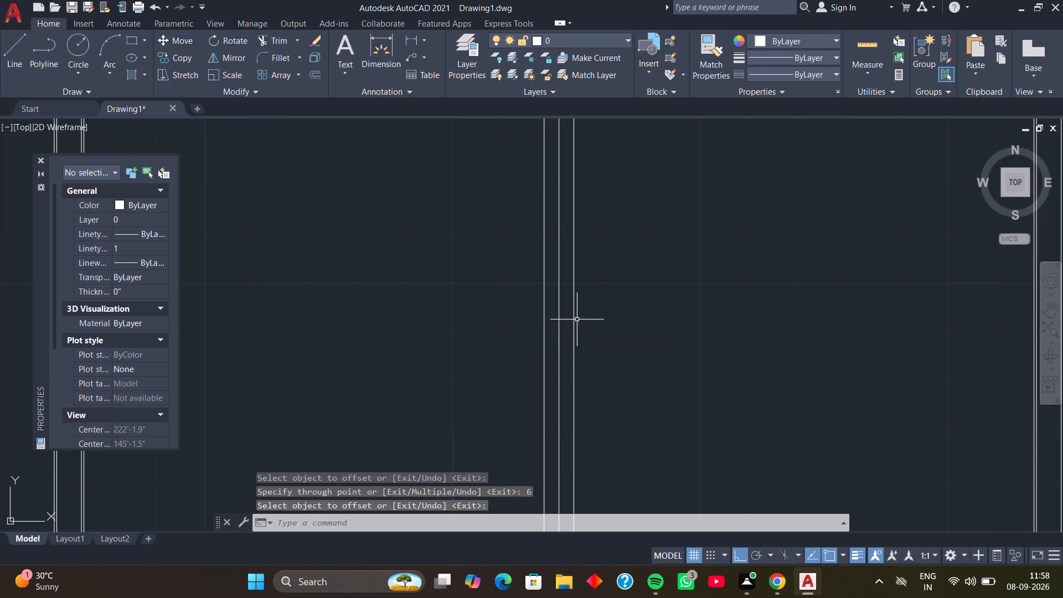
Delete the vertical centre line between the two partition faces.
left_click(559, 319)
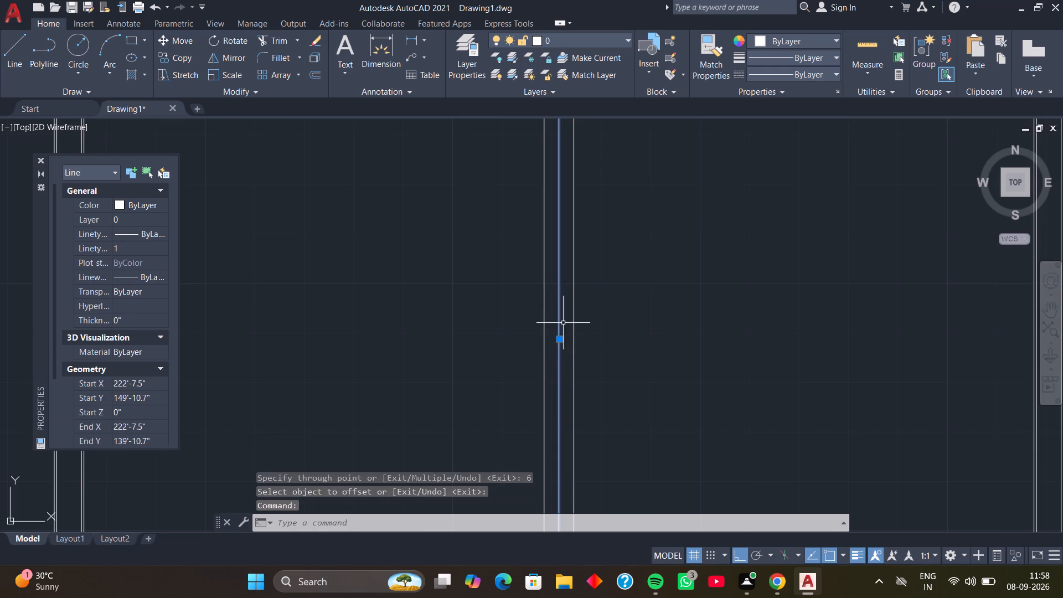
key("Delete")
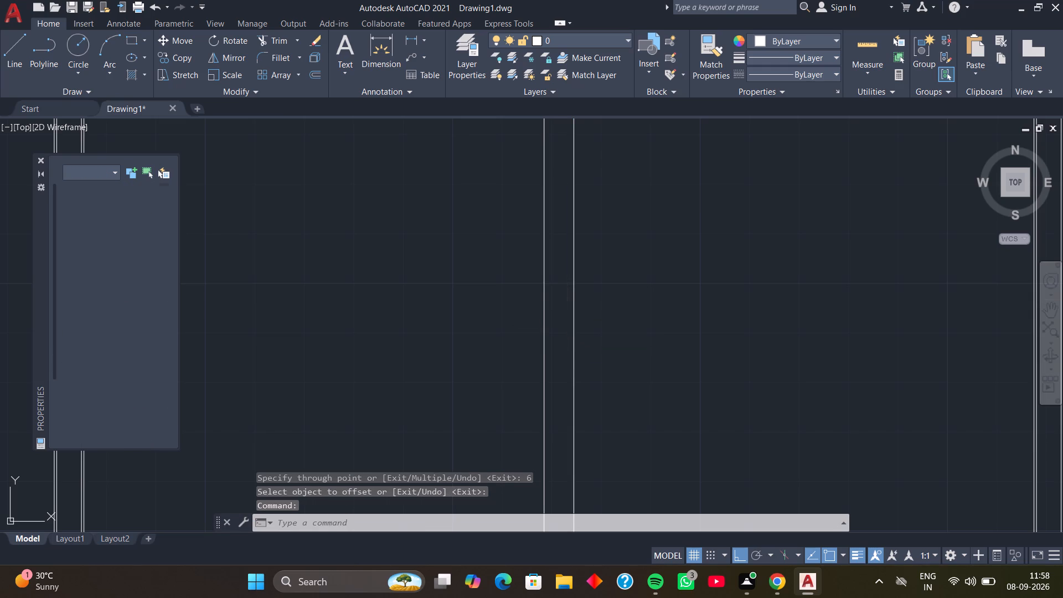
Delete the 16' dimension above the top wall.
scroll(564, 321, "down", 2)
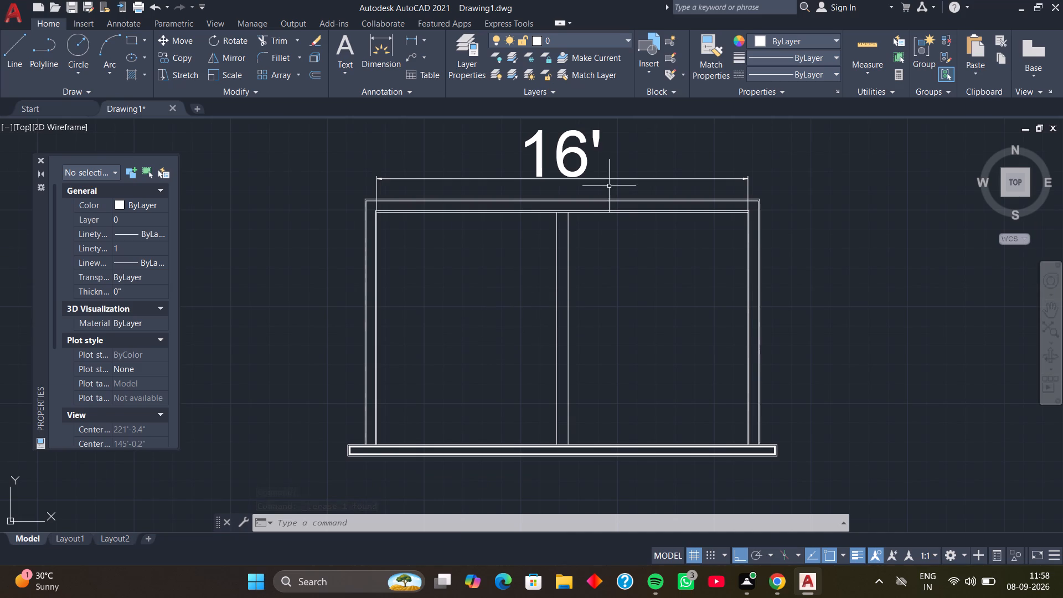
left_click(582, 155)
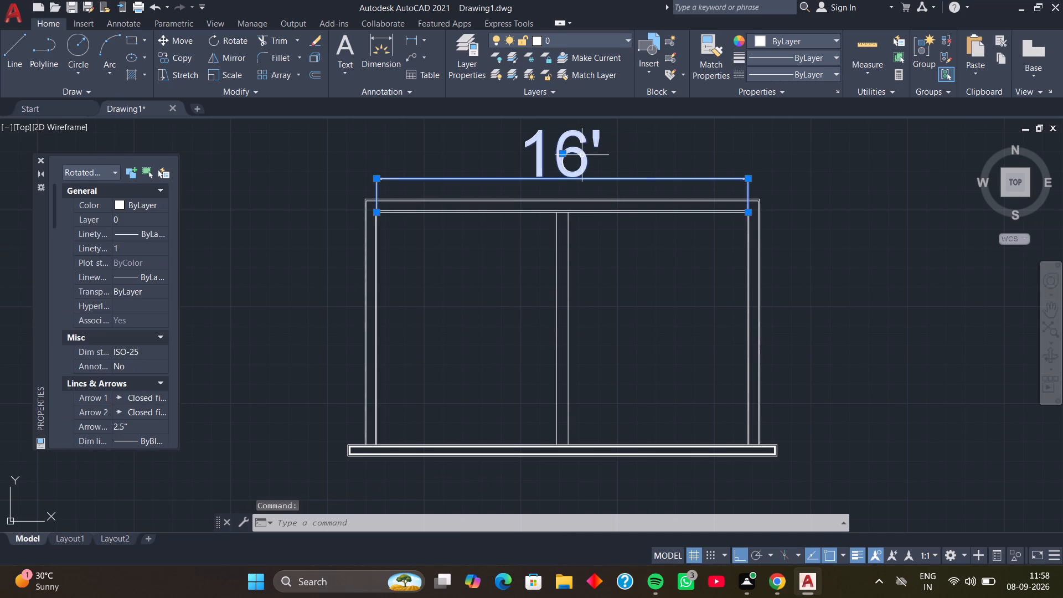
key("Delete")
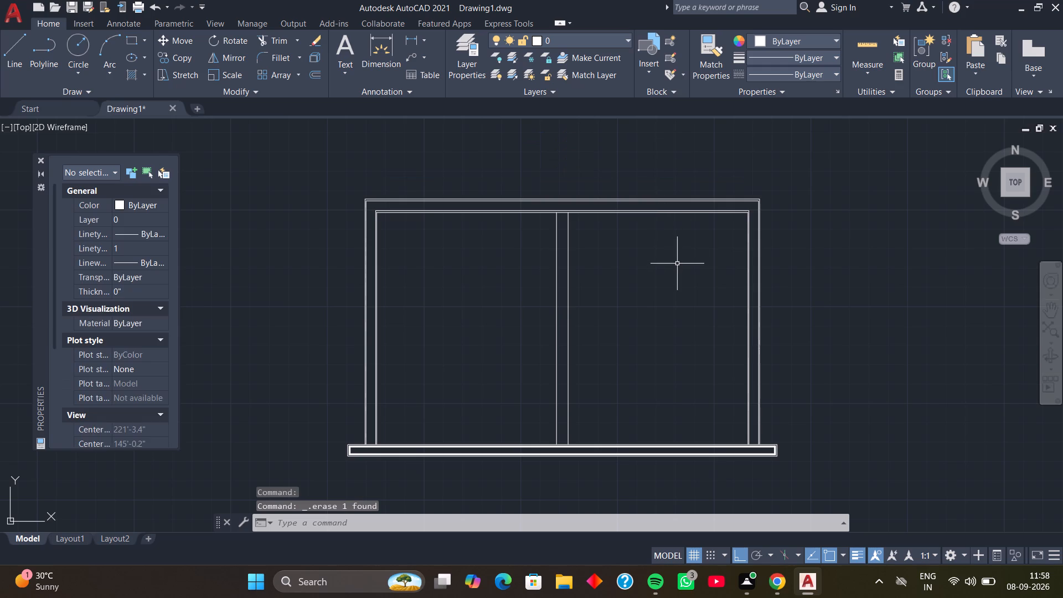
Draw a vertical line across the top wall, centred over the partition, from the innermost to the outermost wall line.
scroll(750, 214, "up", 4)
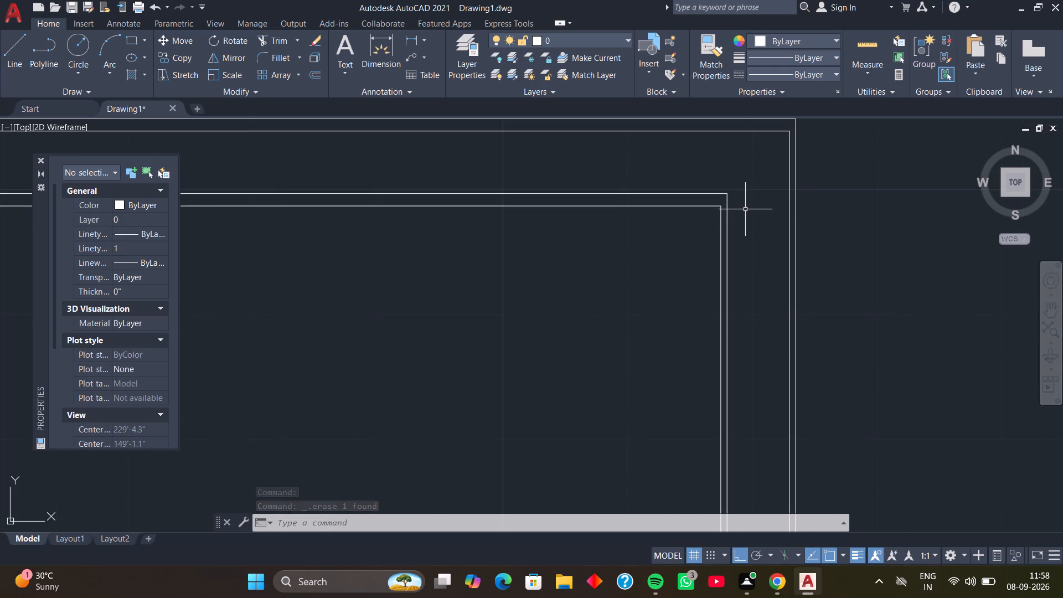
scroll(745, 209, "down", 1)
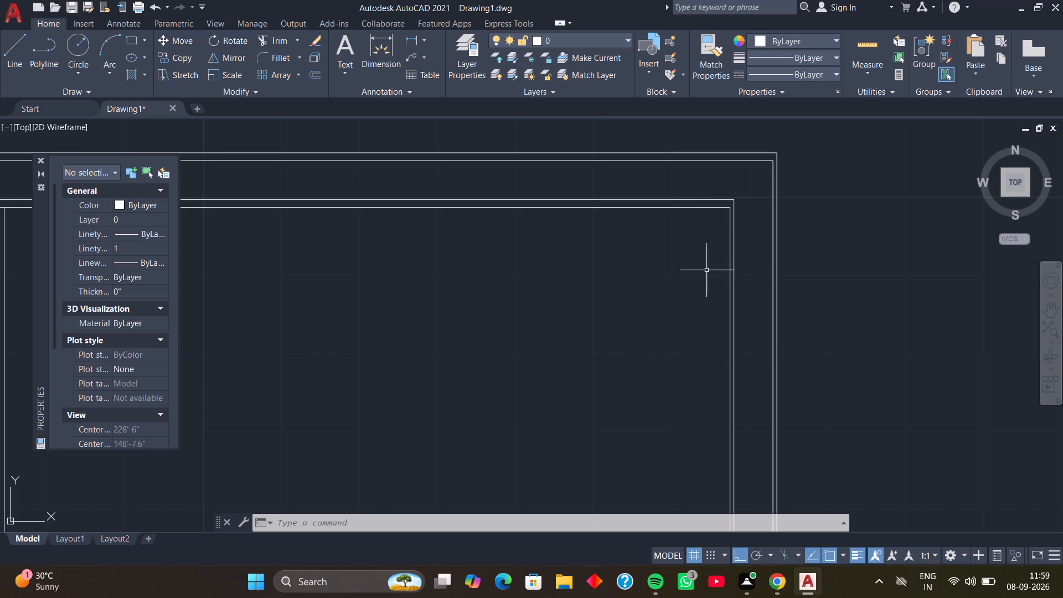
middle_click_drag(363, 273, 424, 273)
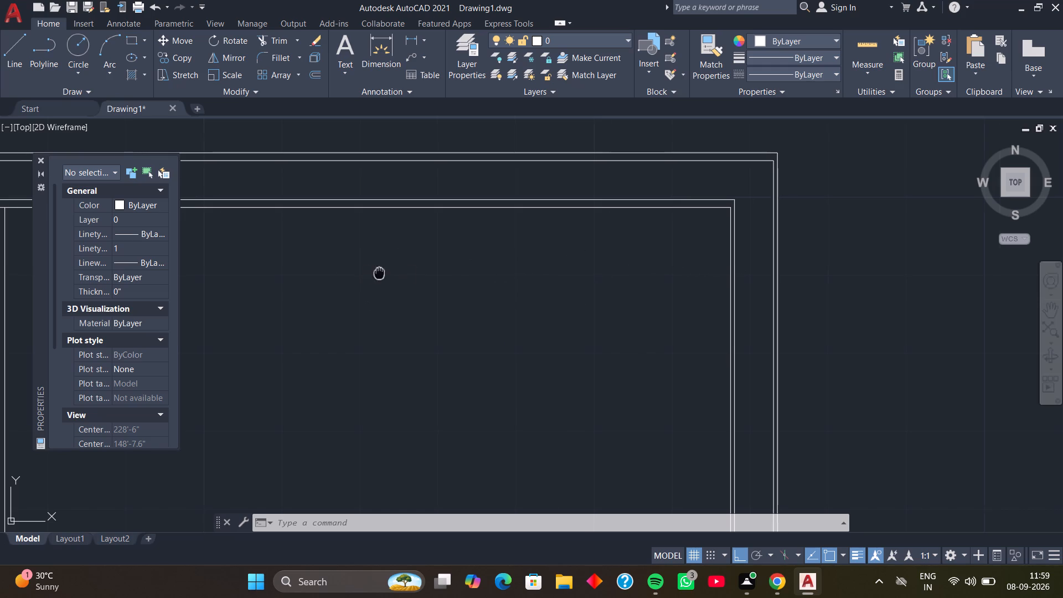
middle_click_drag(424, 273, 474, 276)
scroll(444, 285, "down", 1)
middle_click_drag(429, 290, 563, 283)
middle_click_drag(438, 284, 514, 273)
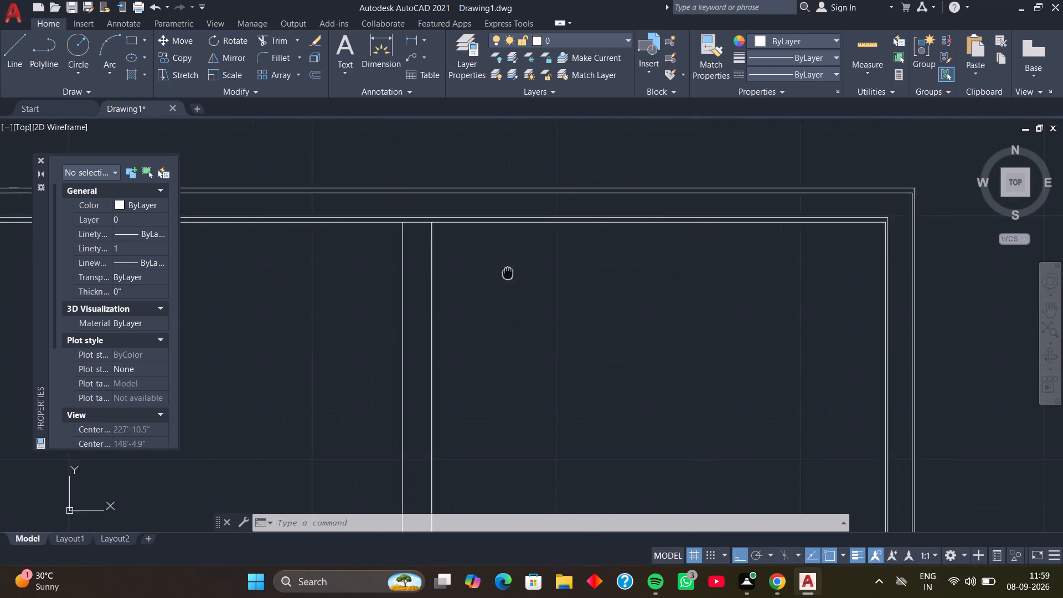
middle_click_drag(514, 273, 525, 272)
middle_click_drag(376, 287, 373, 312)
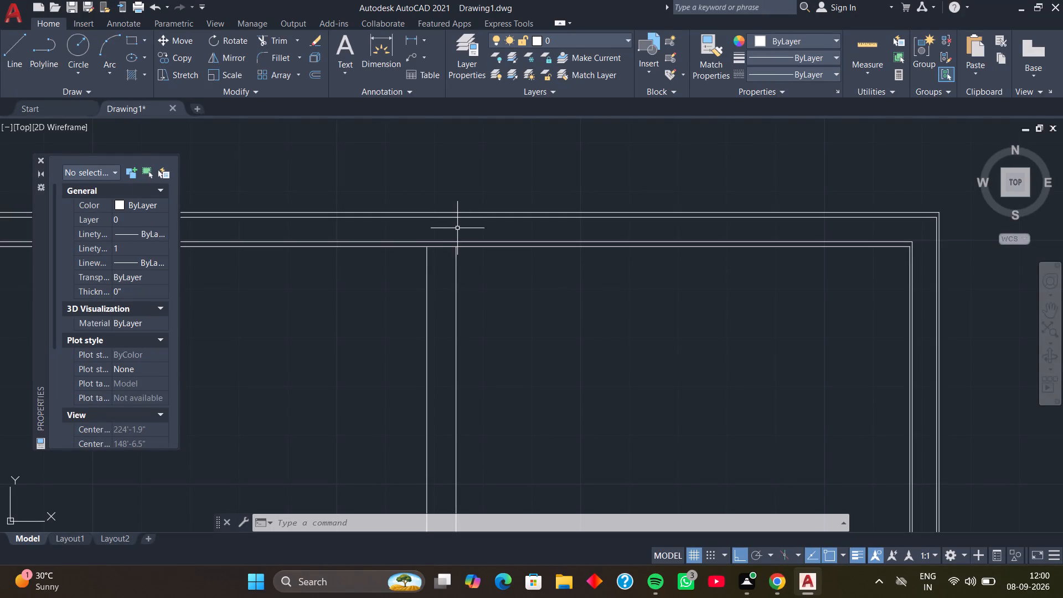
scroll(435, 264, "up", 2)
middle_click_drag(447, 247, 447, 258)
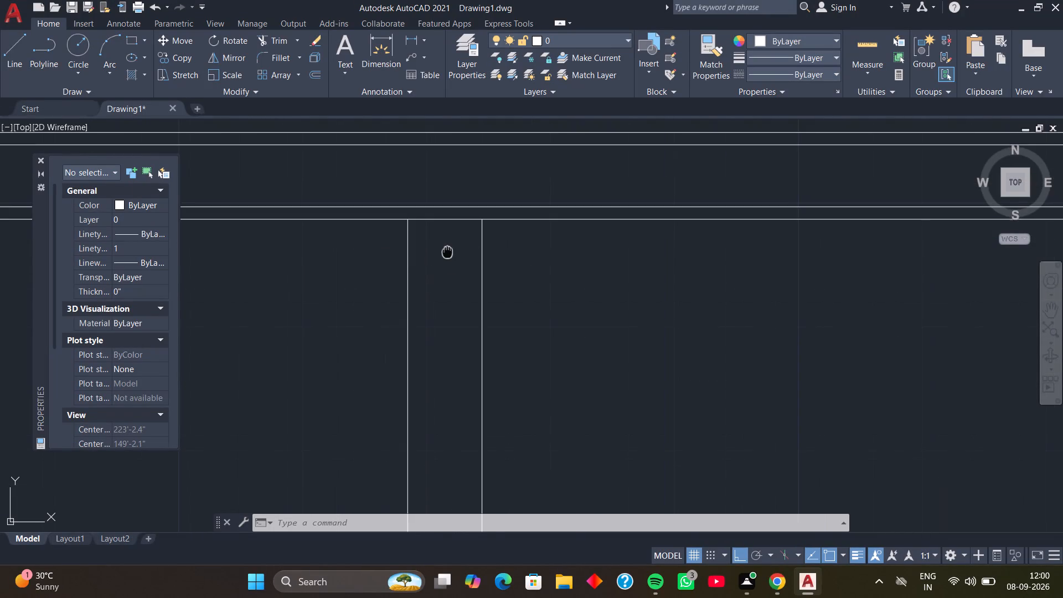
middle_click_drag(447, 258, 474, 338)
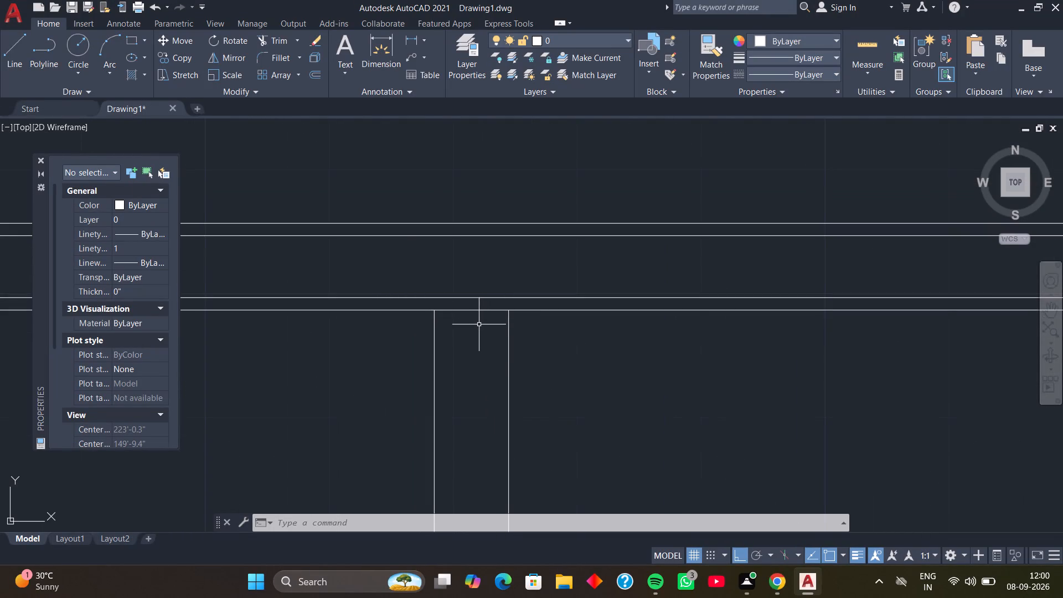
middle_click_drag(473, 334, 472, 344)
key("l")
key("space")
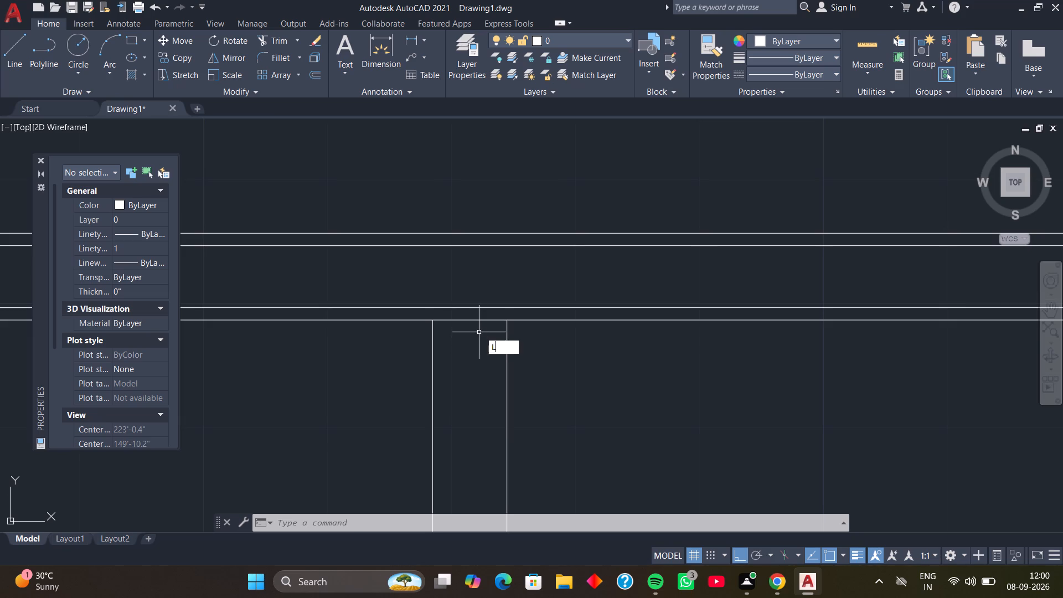
left_click(468, 323)
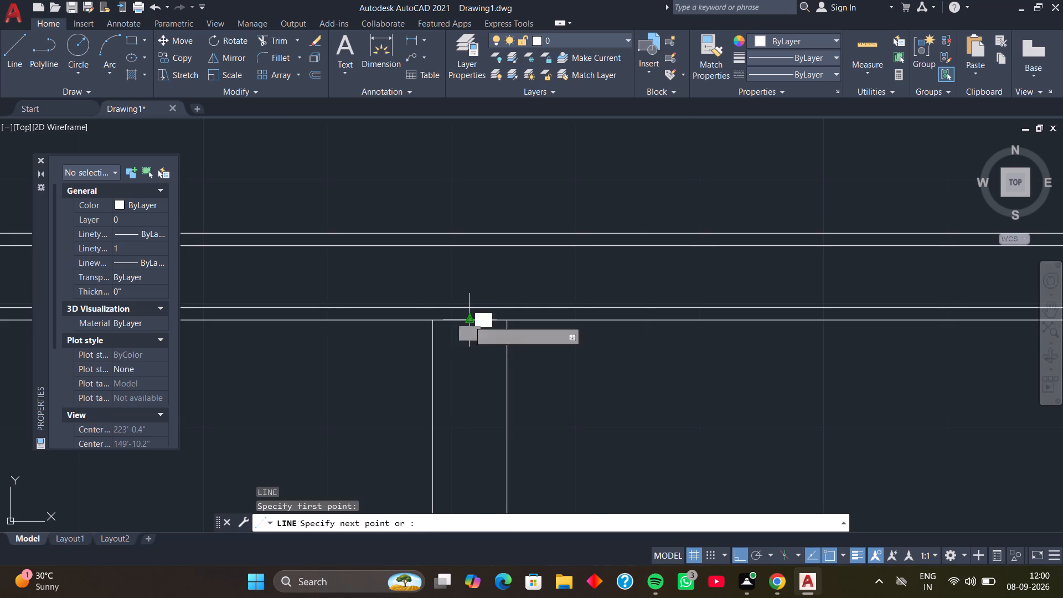
left_click(468, 234)
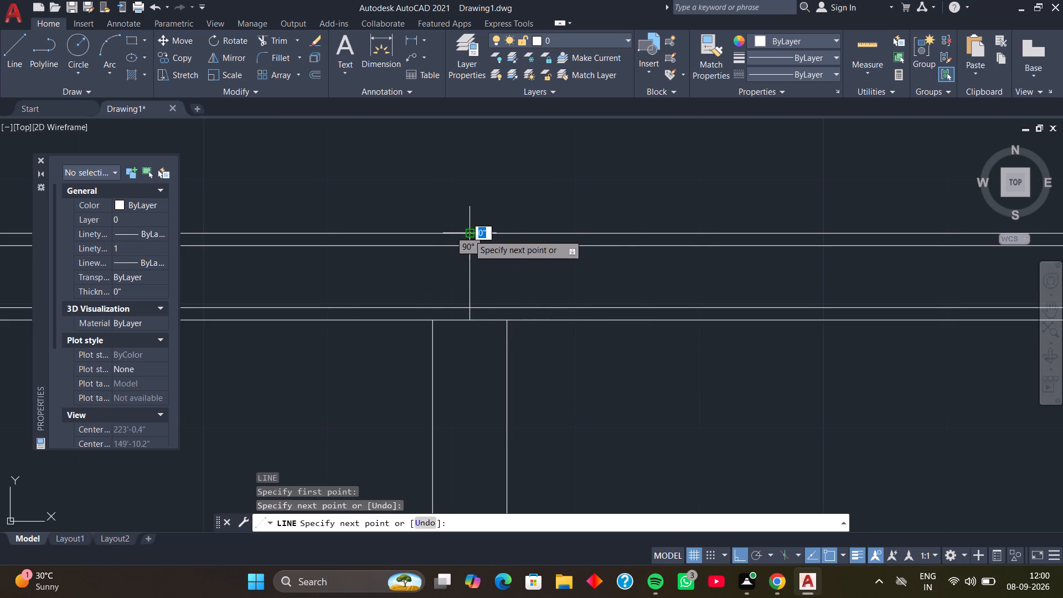
key("space")
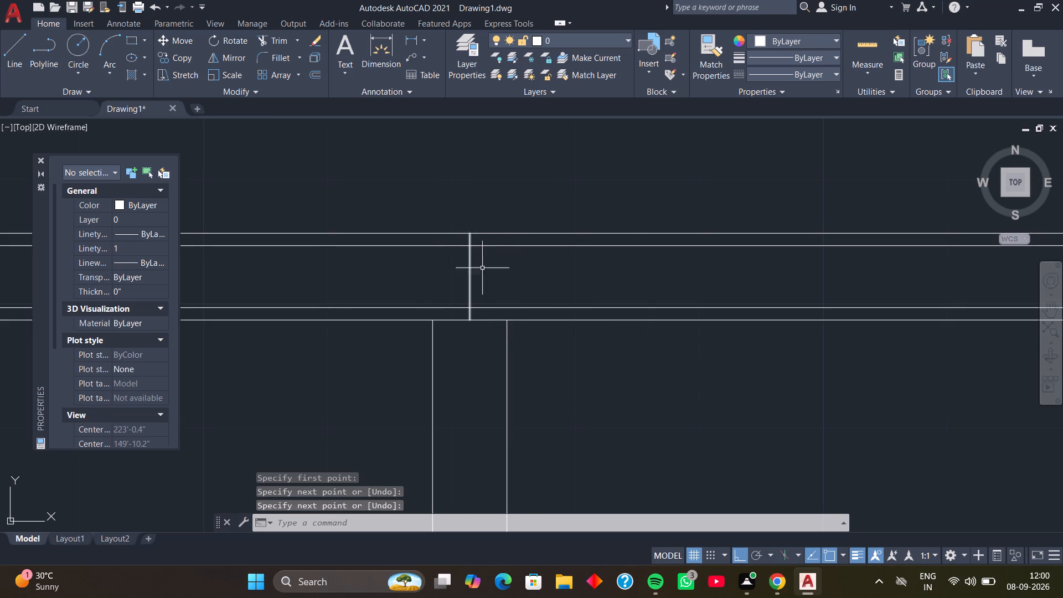
Offset the short centre line in the top wall 9" to the right, and that new line 1'6" to the left.
key("o")
key("space")
key("space")
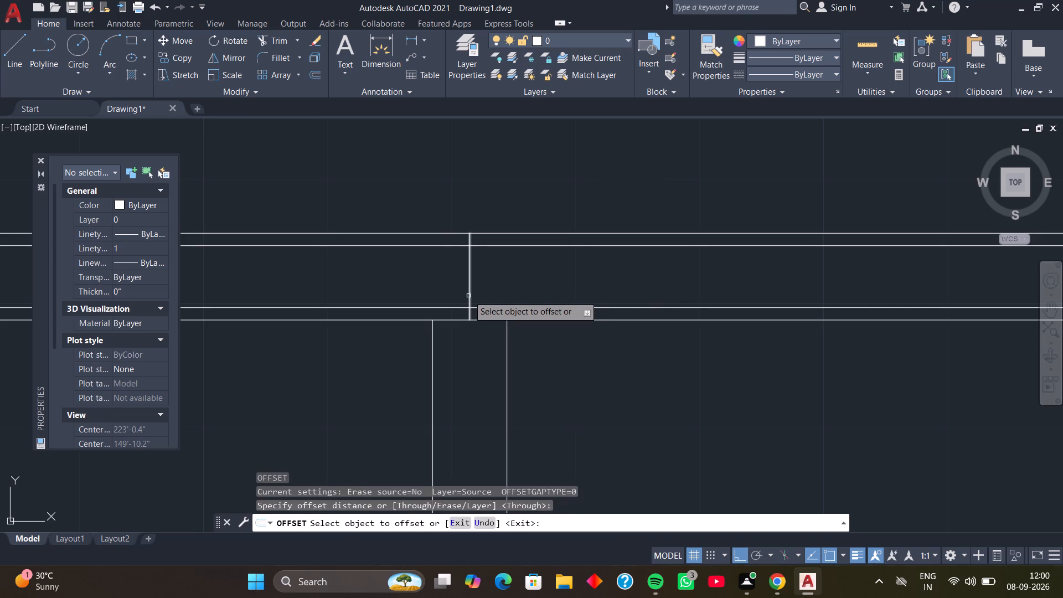
left_click(471, 295)
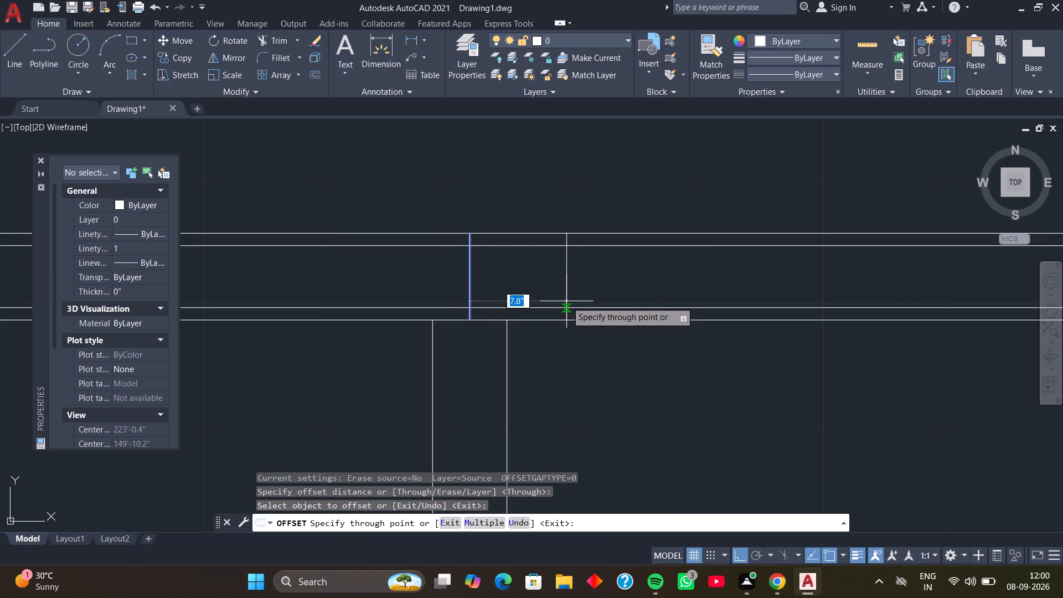
key("9")
key("Return")
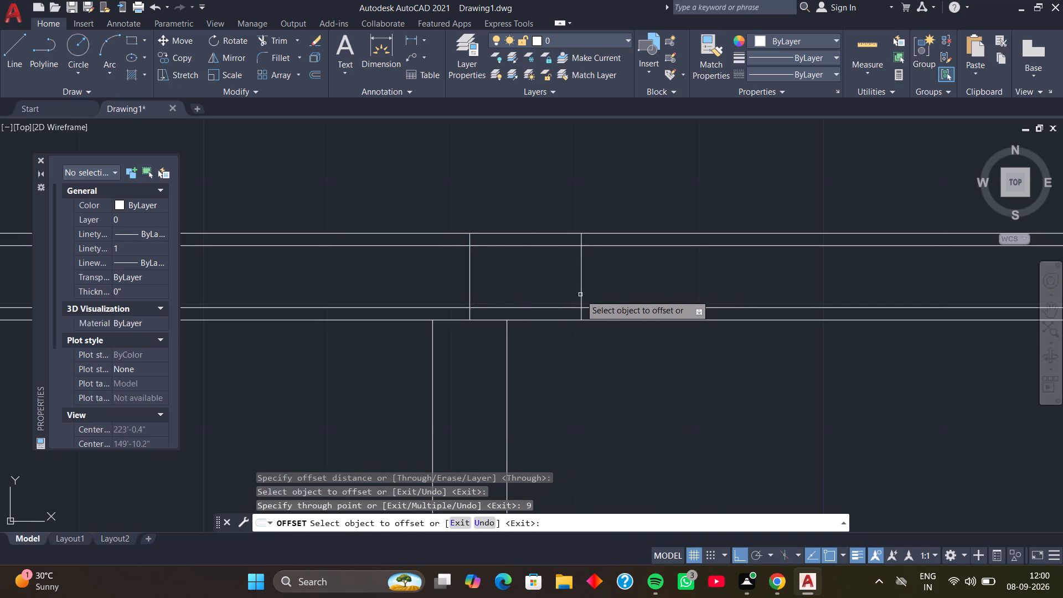
left_click(580, 295)
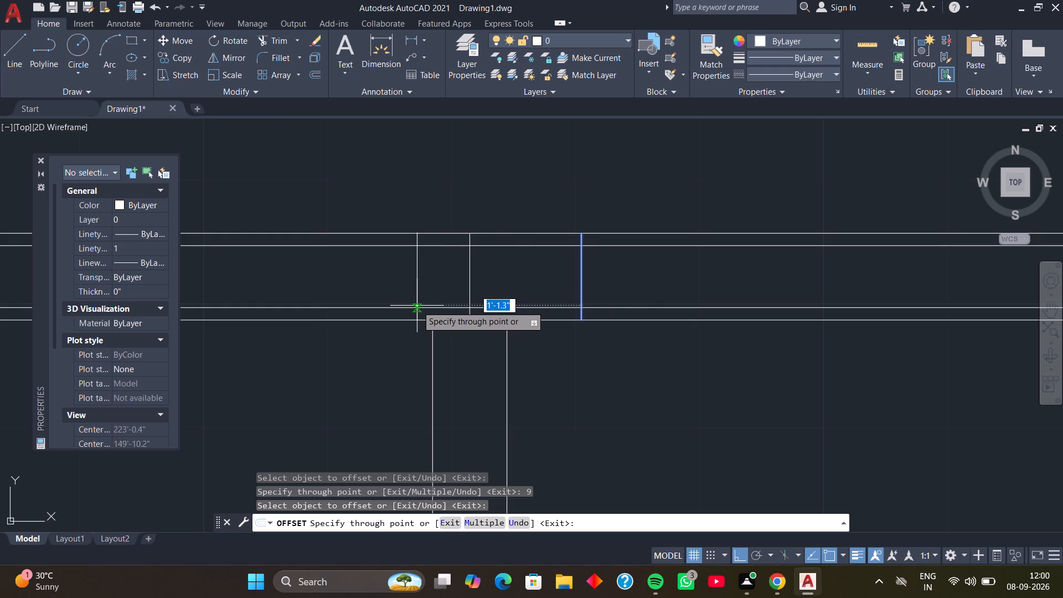
type("1'6")
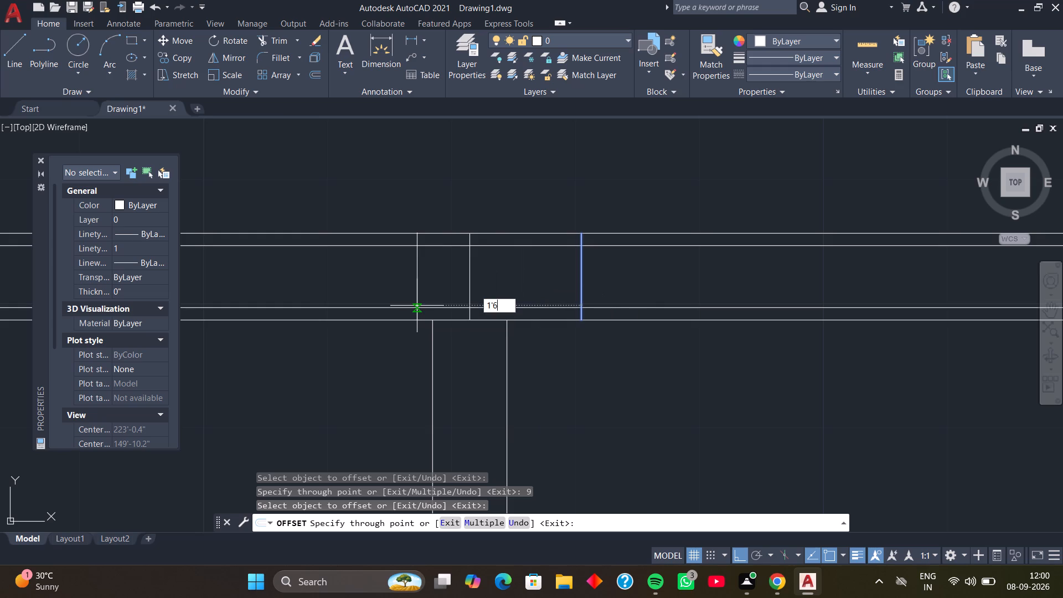
key("Return")
key("space")
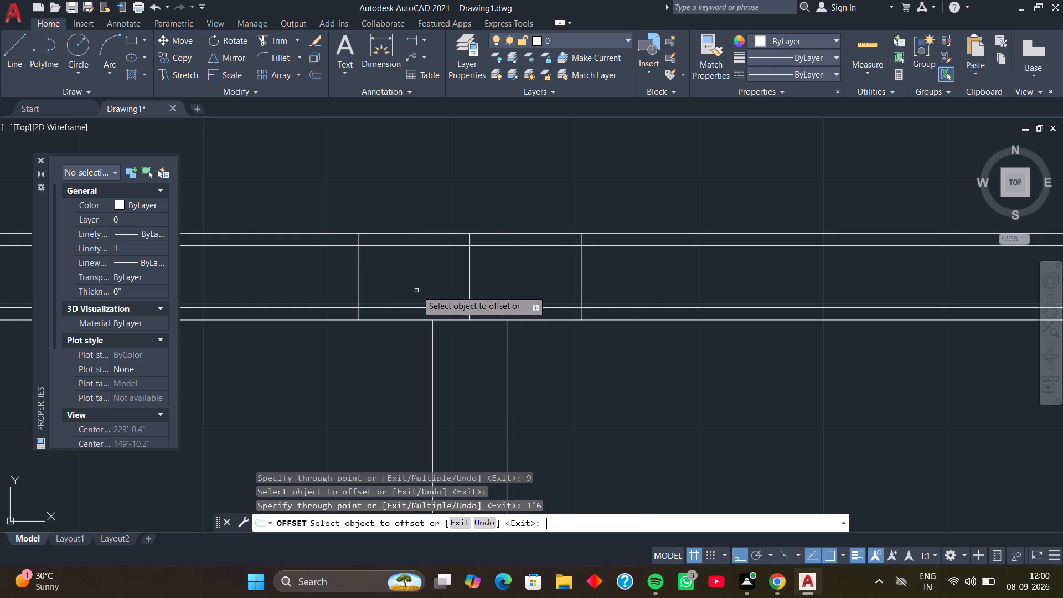
Trim away all three segments of the short centre line between the two offset lines in the top wall.
key("t")
key("r")
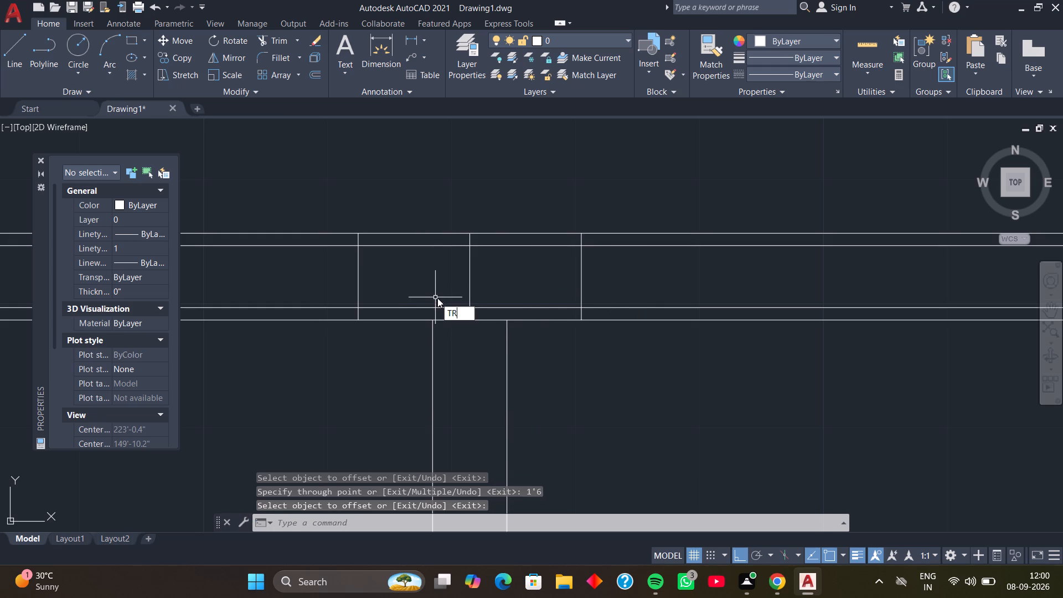
key("space")
left_click(469, 282)
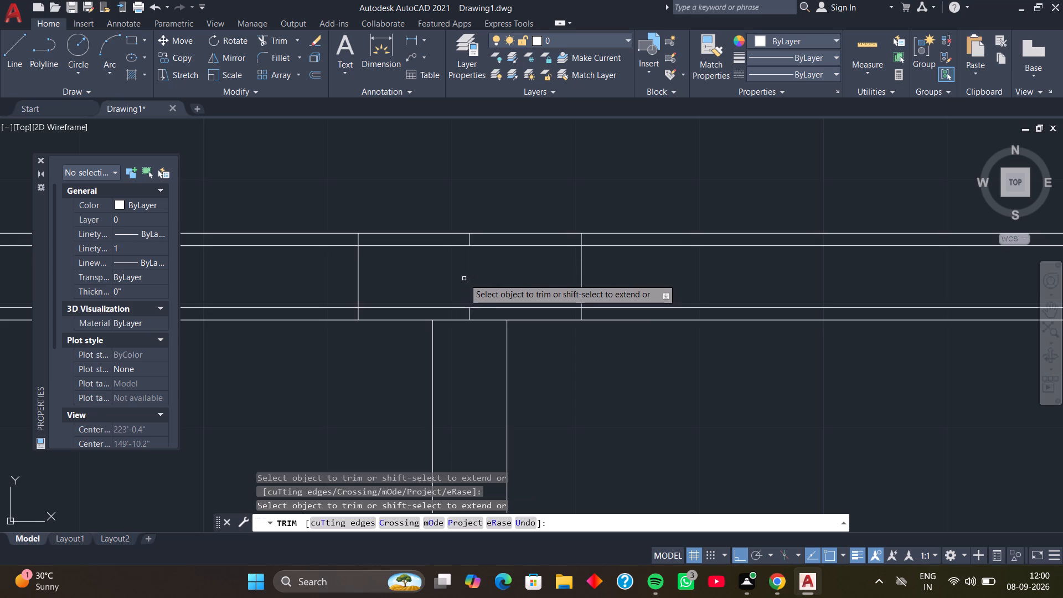
left_click(471, 239)
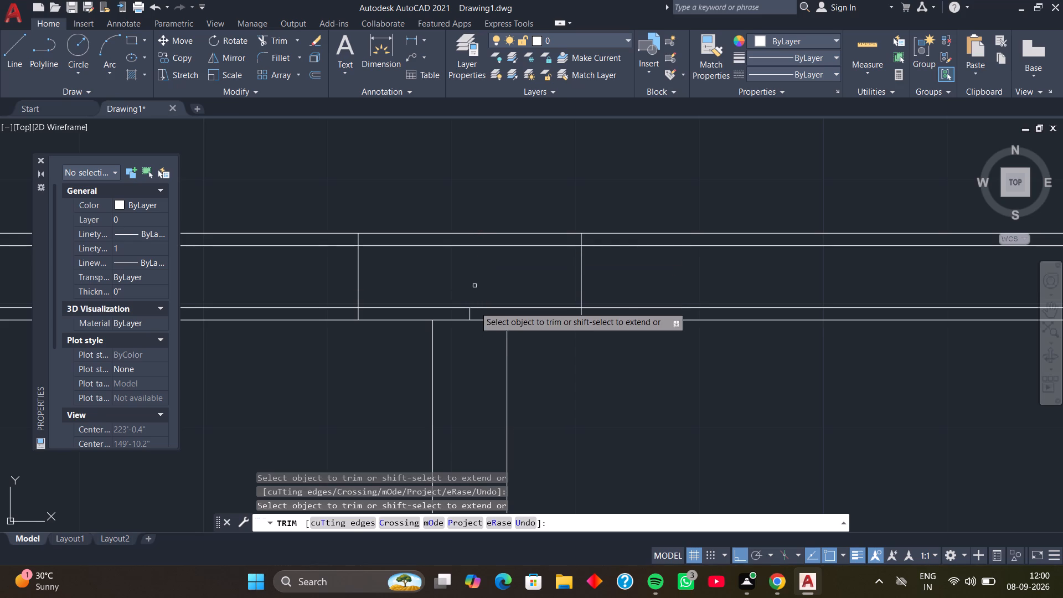
left_click(471, 316)
key("space")
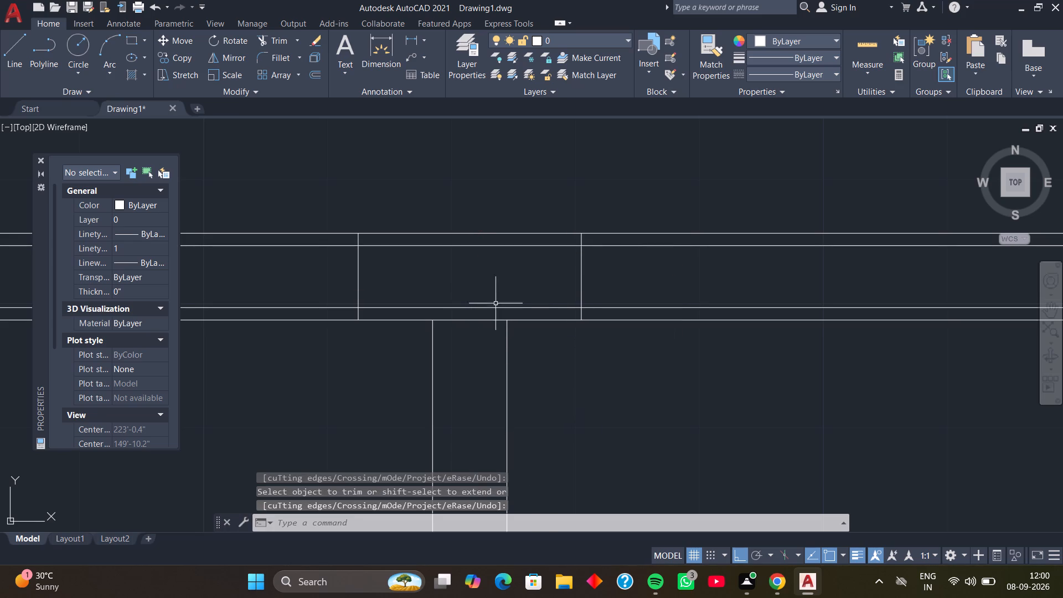
Offset the short vertical line in the top wall to the right of the partition another 1'6" to the right.
key("o")
key("space")
key("space")
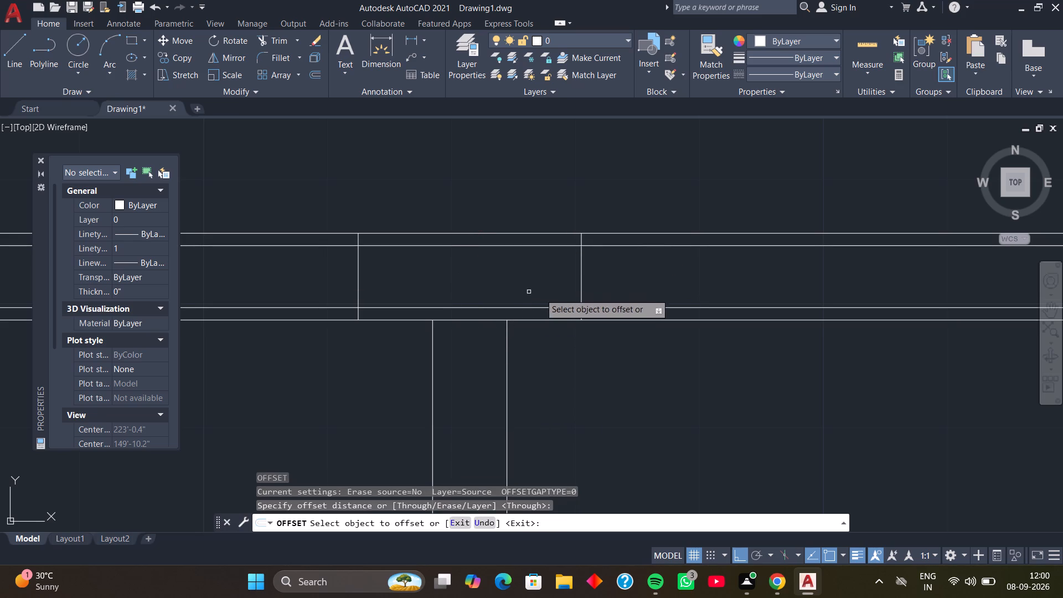
left_click(580, 279)
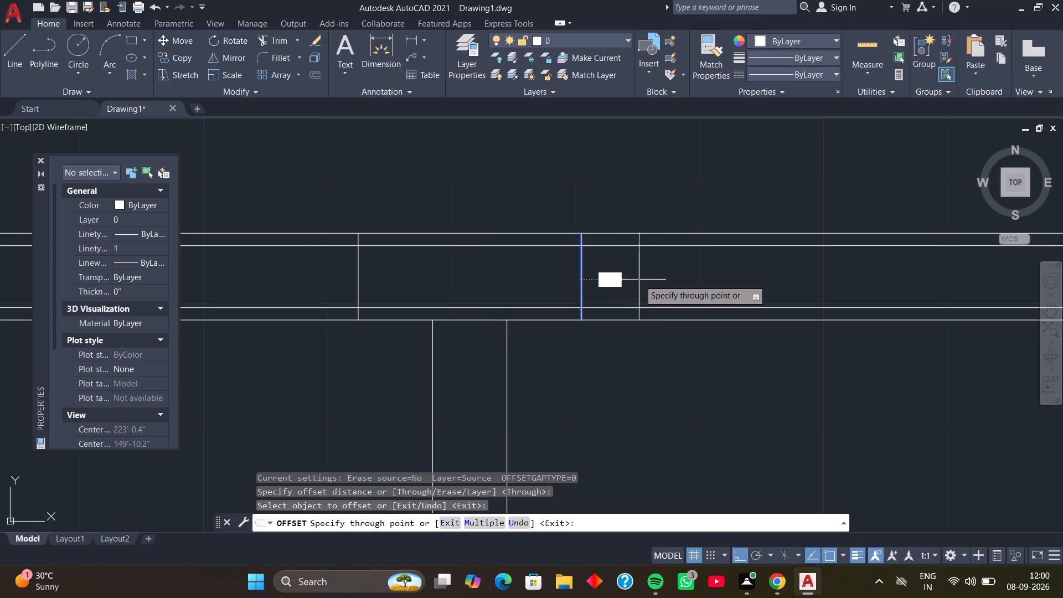
scroll(648, 279, "down", 3)
middle_click_drag(647, 279, 513, 289)
scroll(574, 303, "up", 3)
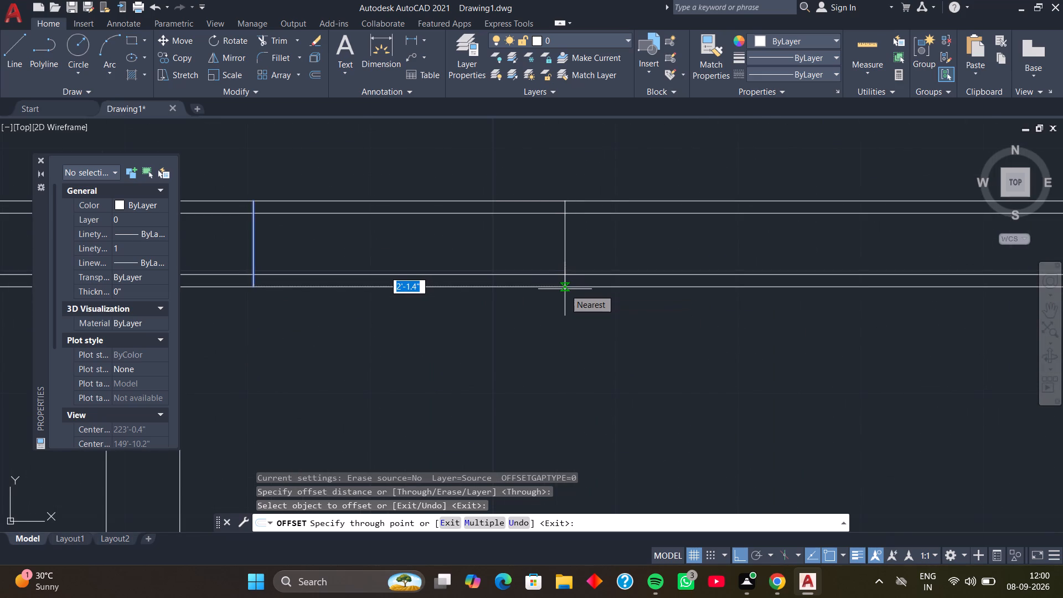
type("1'")
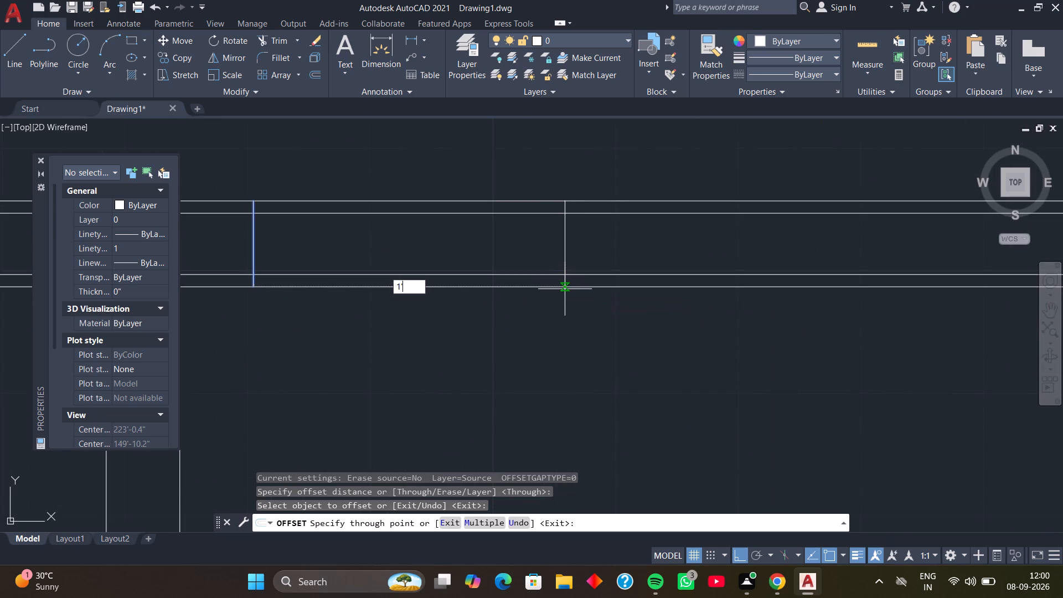
key("6")
key("Return")
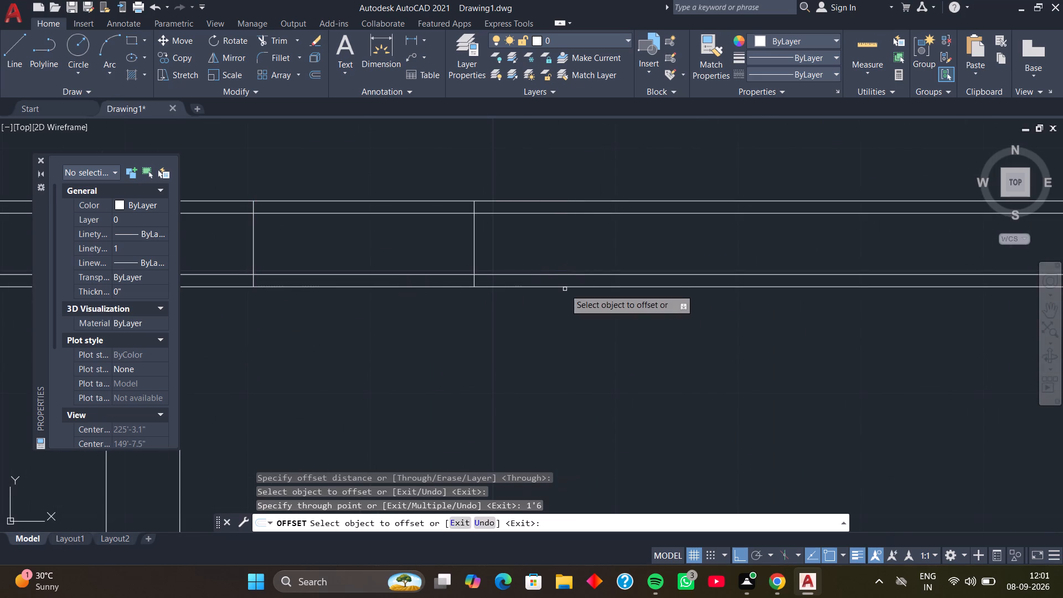
Offset the rightmost short vertical line in the top wall 1'6" further right.
scroll(531, 279, "down", 2)
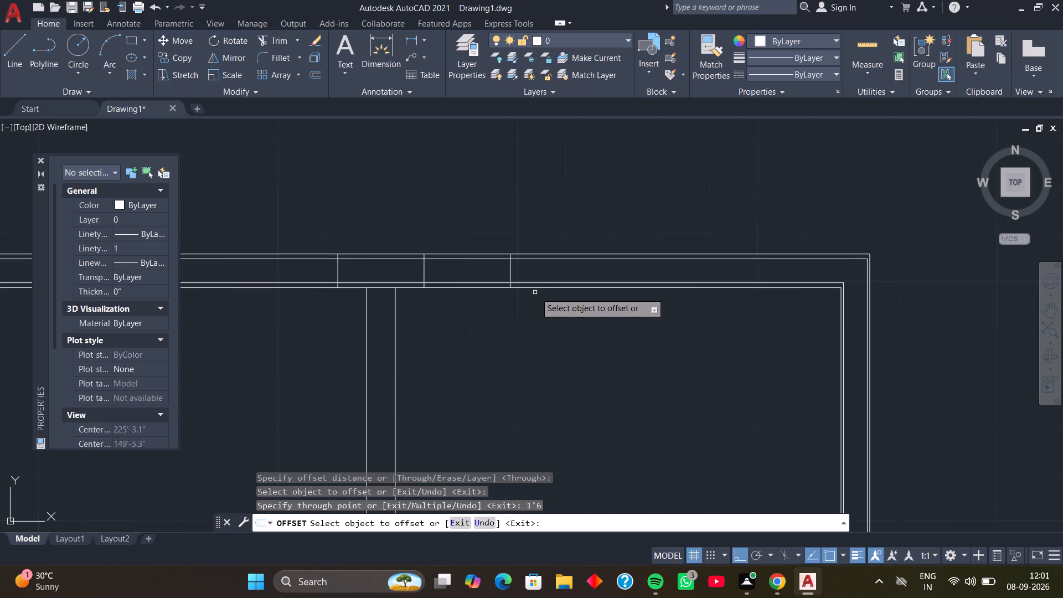
middle_click_drag(538, 300, 538, 289)
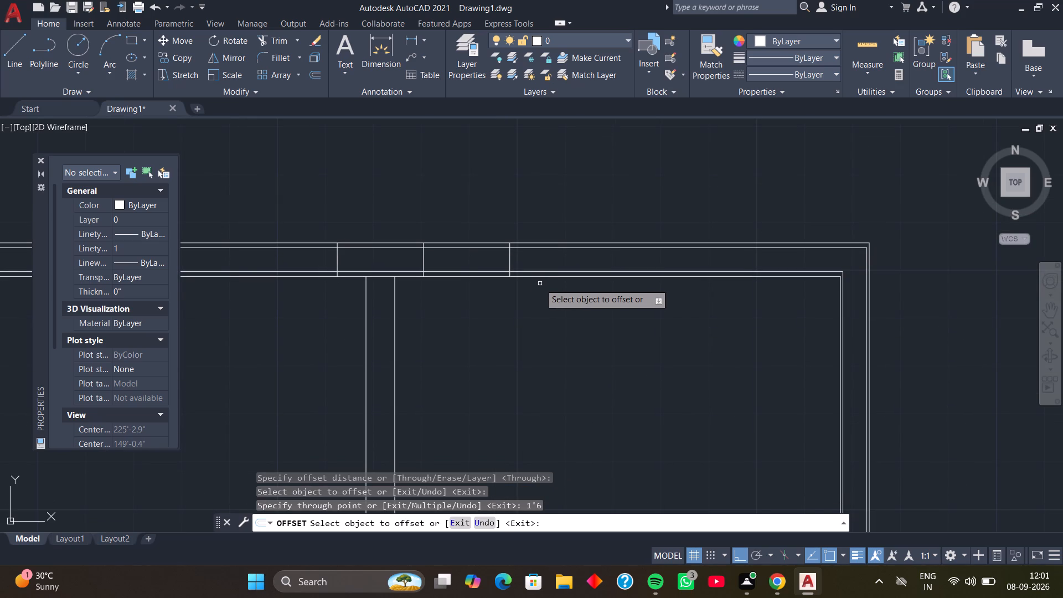
left_click(511, 257)
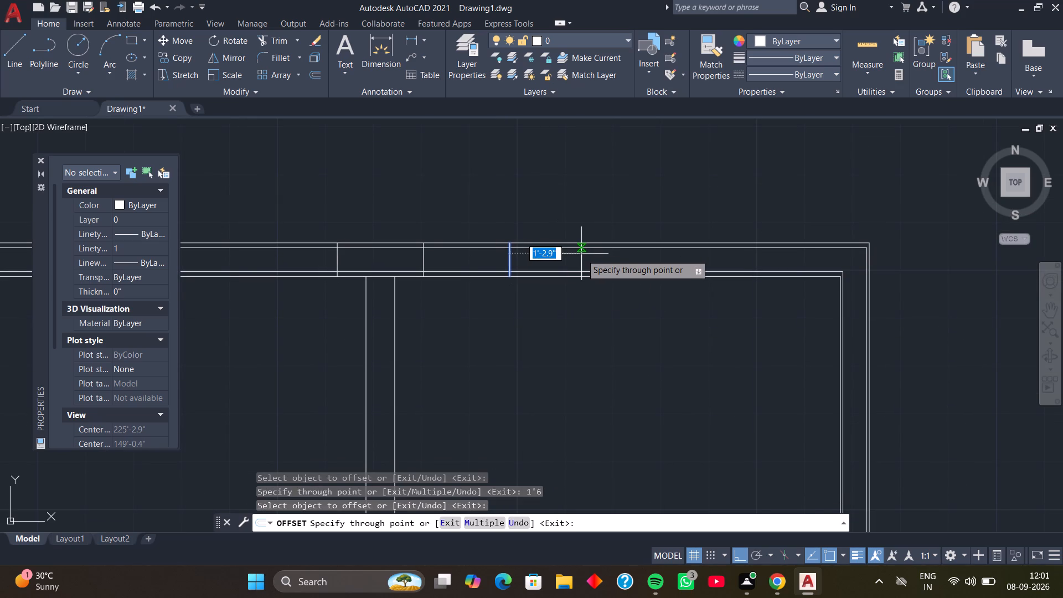
type("1'")
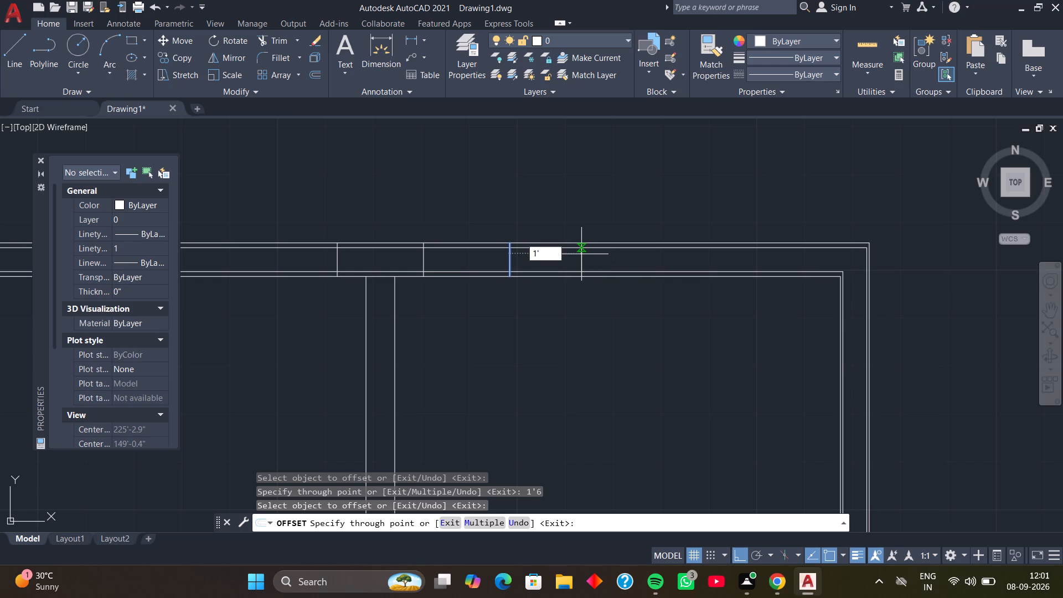
key("6")
key("Return")
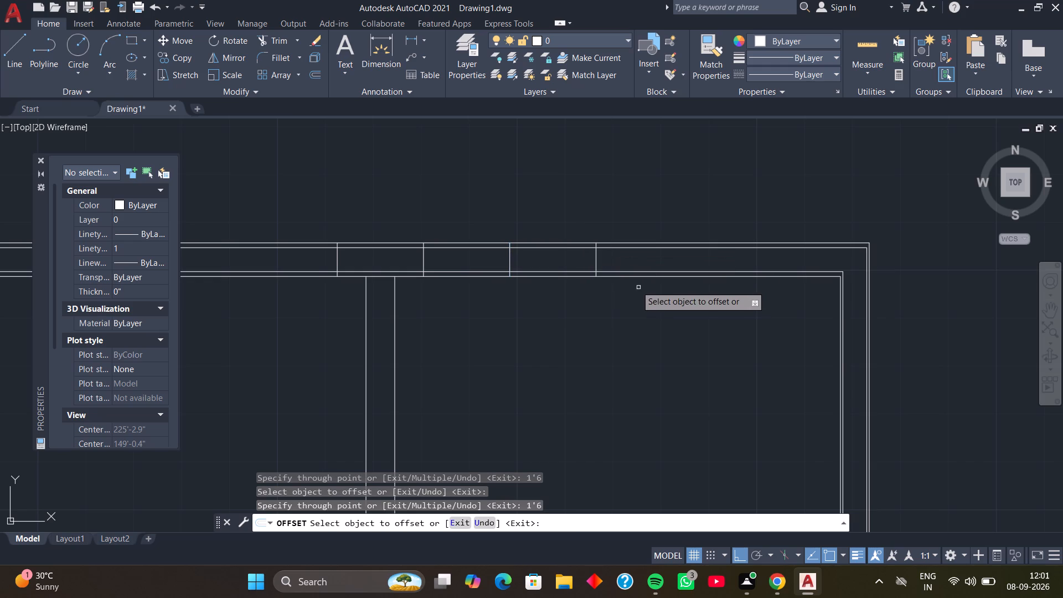
scroll(592, 314, "down", 2)
middle_click_drag(580, 338, 590, 313)
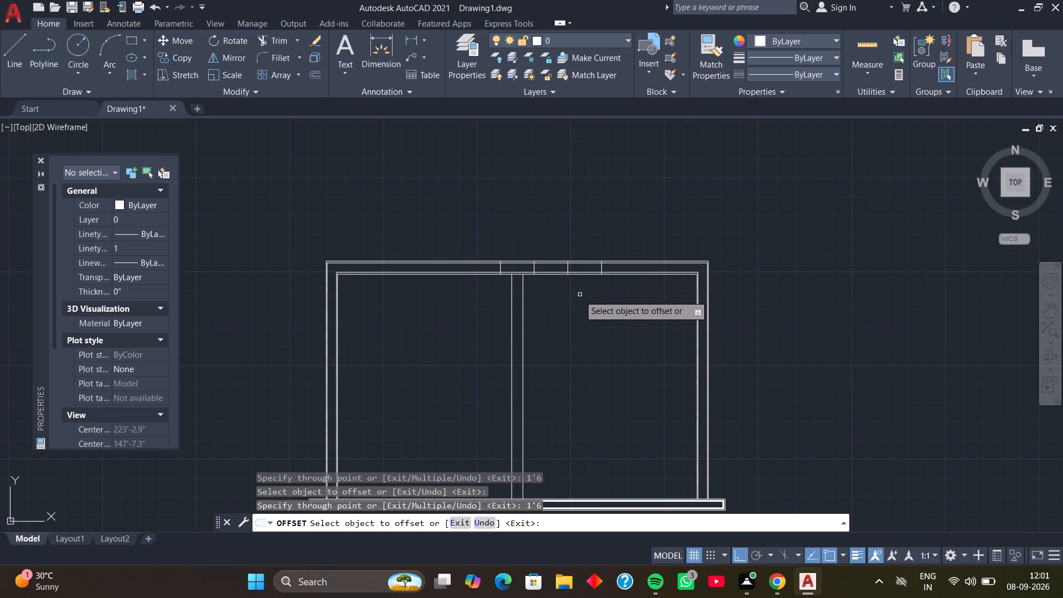
scroll(579, 296, "down", 1)
scroll(578, 293, "up", 3)
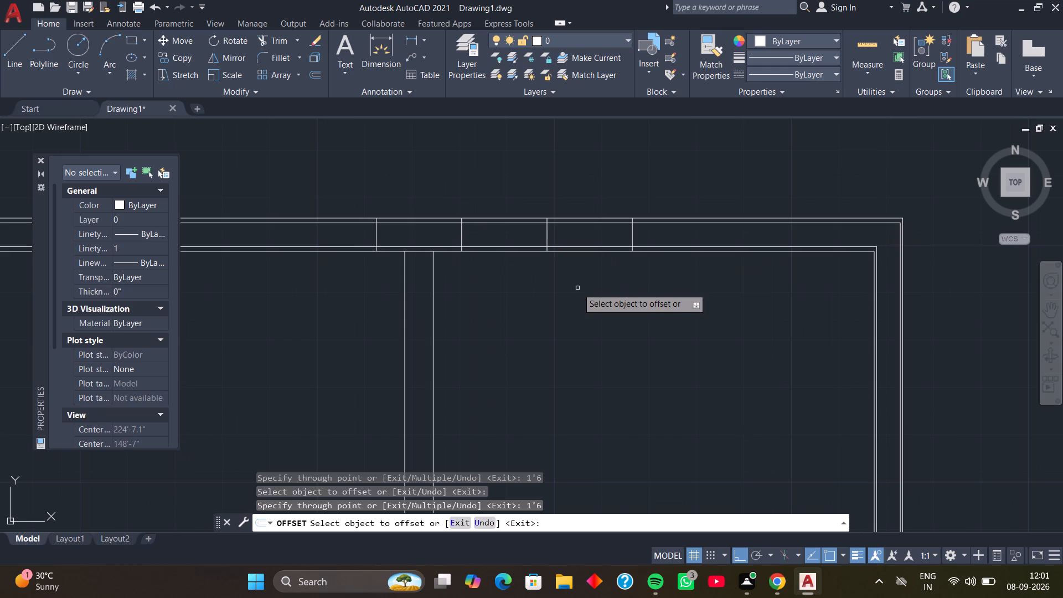
key("space")
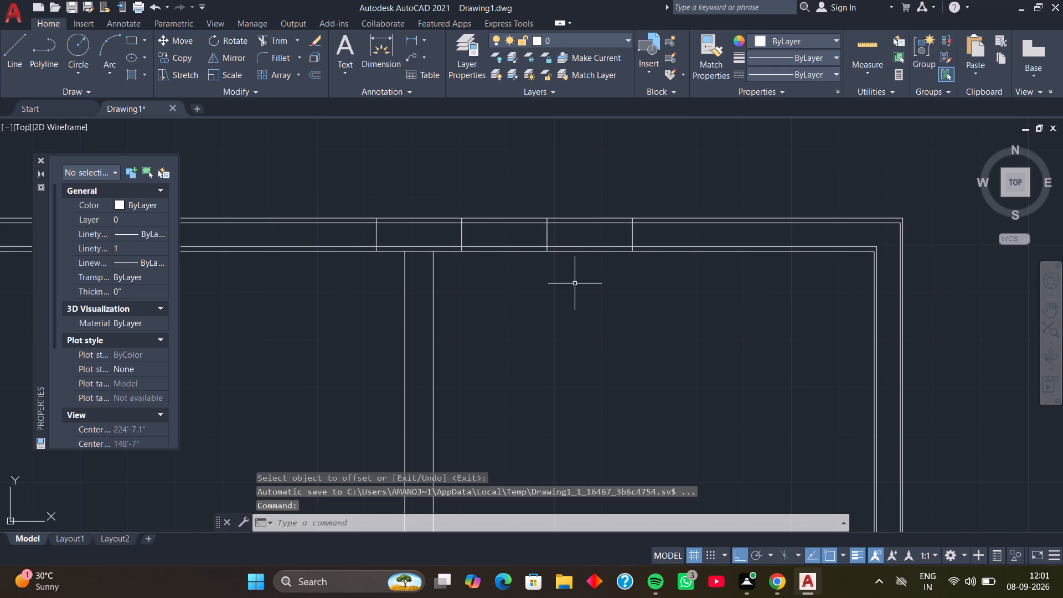
Delete all four short vertical division lines crossing the top wall.
left_click(653, 233)
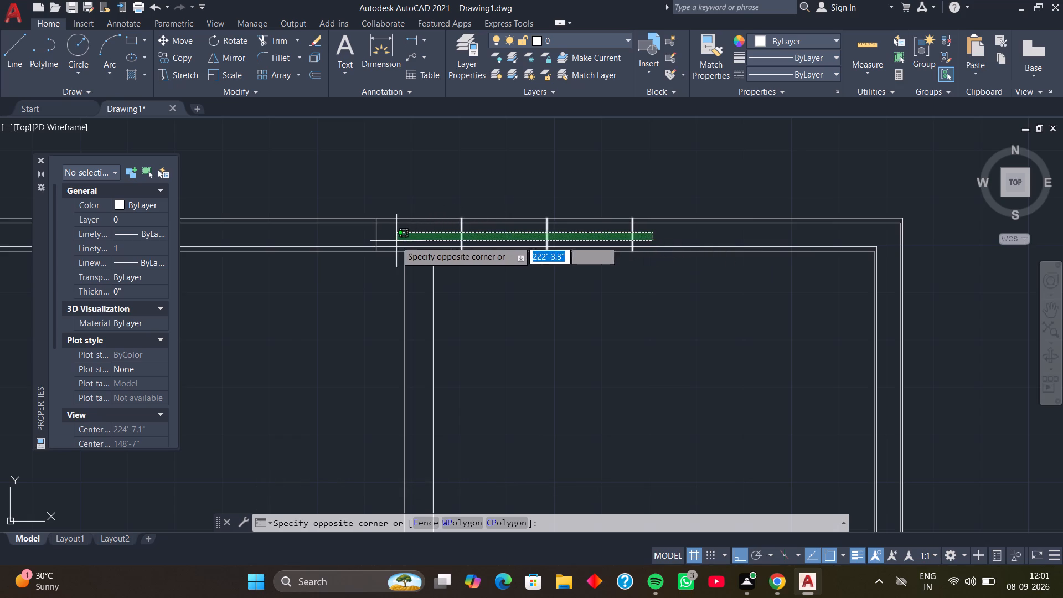
left_click(358, 240)
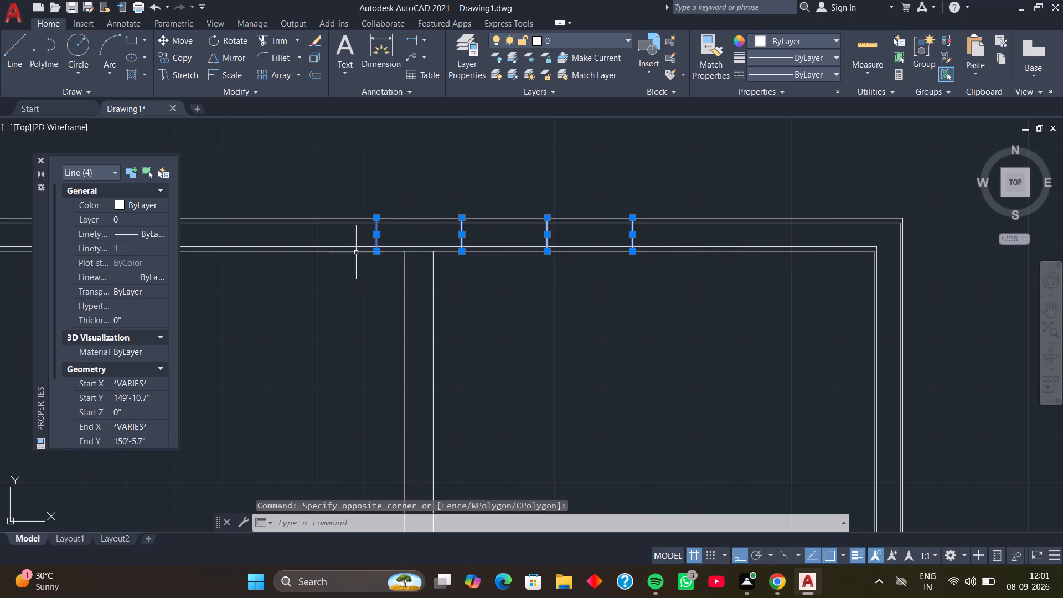
key("Delete")
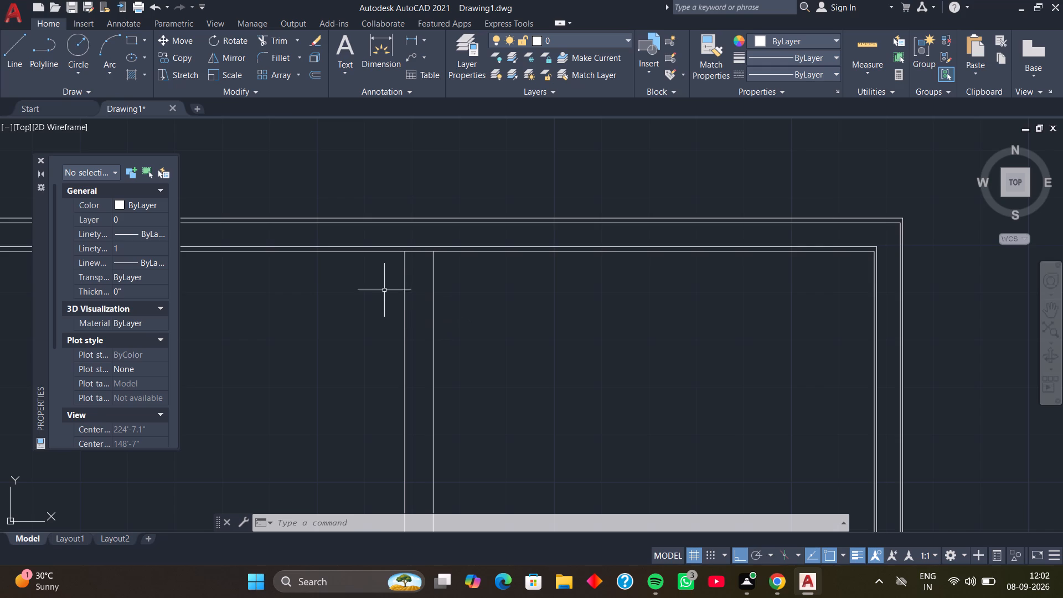
Divide the outermost horizontal line of the top wall into 5 equal segments with the Divide command.
scroll(401, 315, "down", 1)
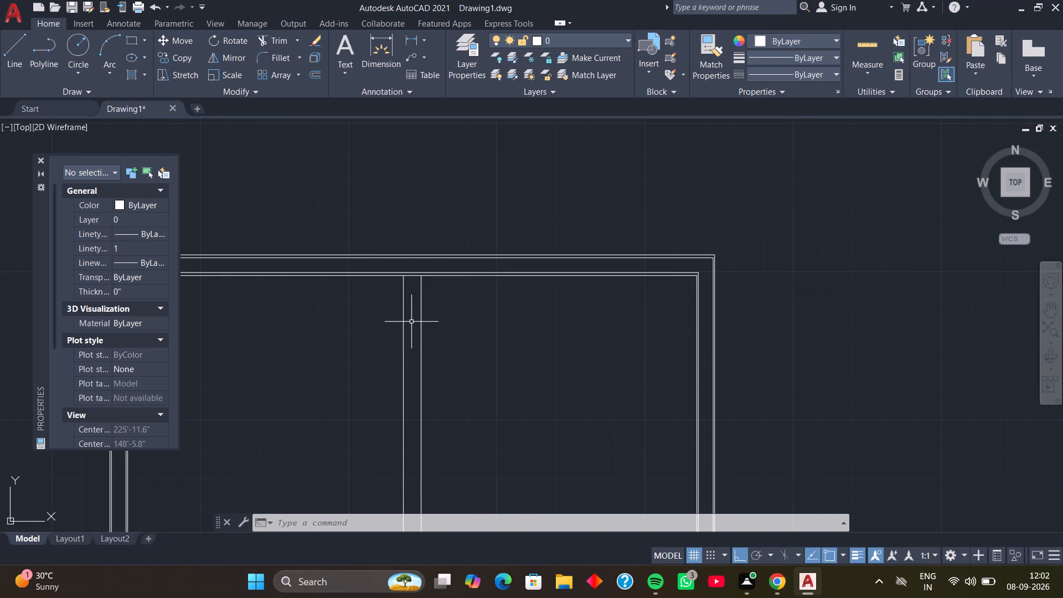
middle_click_drag(466, 318, 493, 317)
middle_click_drag(499, 322, 532, 325)
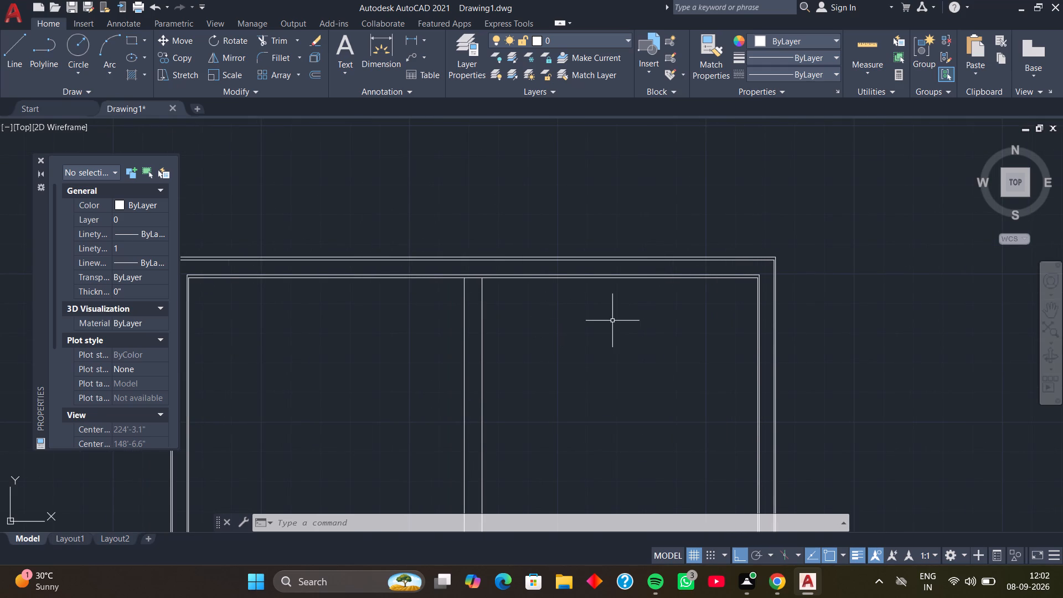
middle_click_drag(607, 321, 579, 328)
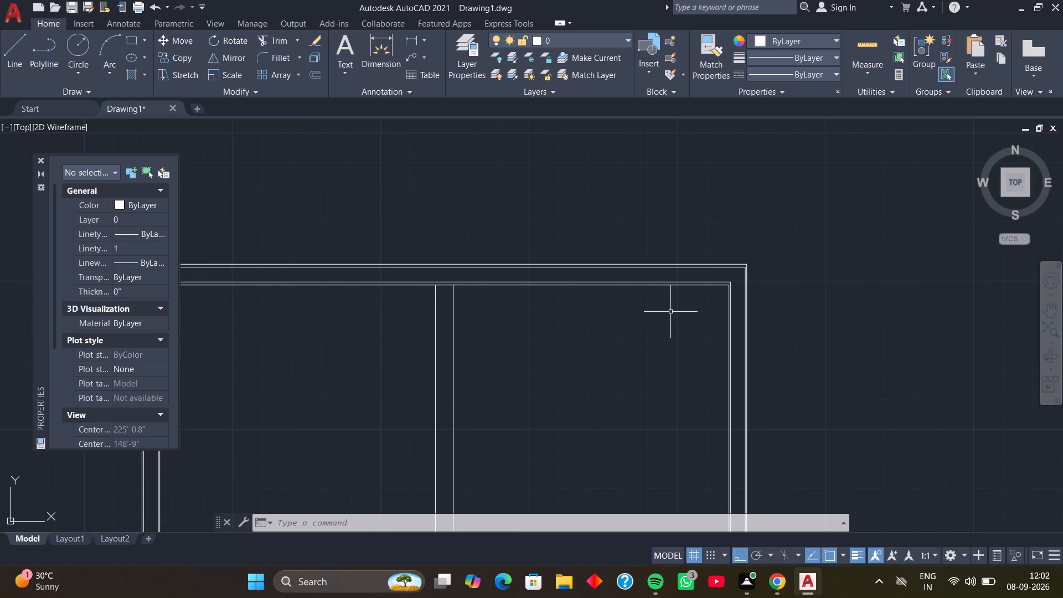
middle_click_drag(659, 313, 638, 313)
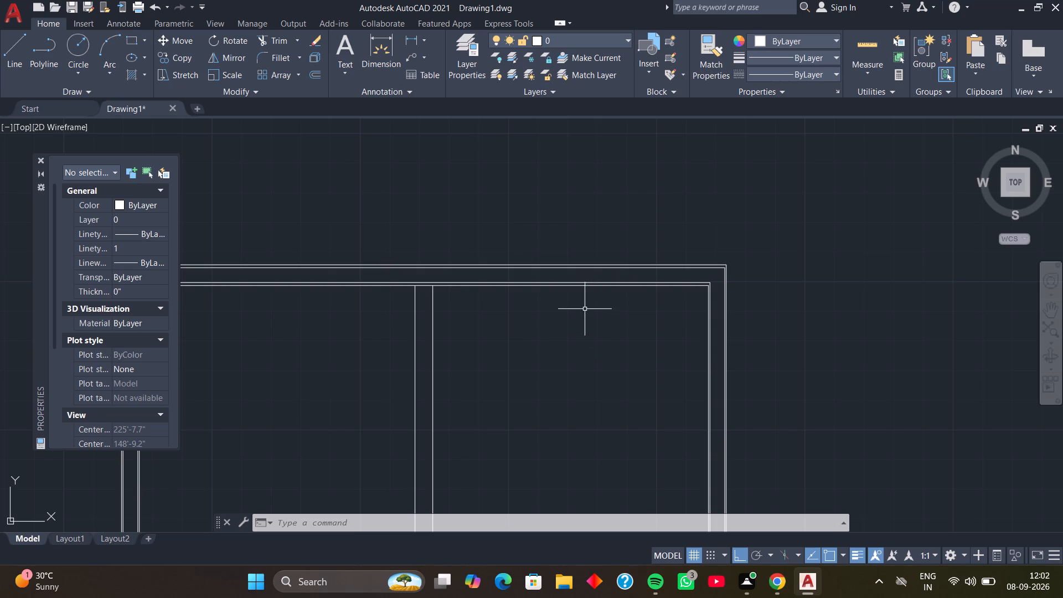
scroll(565, 330, "down", 1)
middle_click_drag(569, 329, 621, 329)
scroll(536, 300, "up", 2)
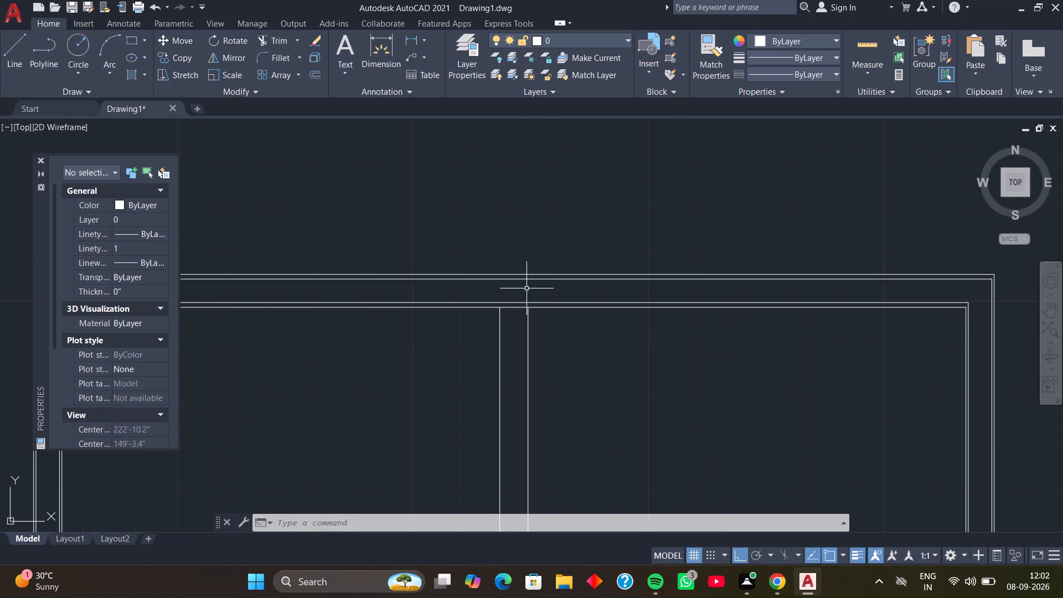
left_click(514, 273)
scroll(509, 261, "down", 2)
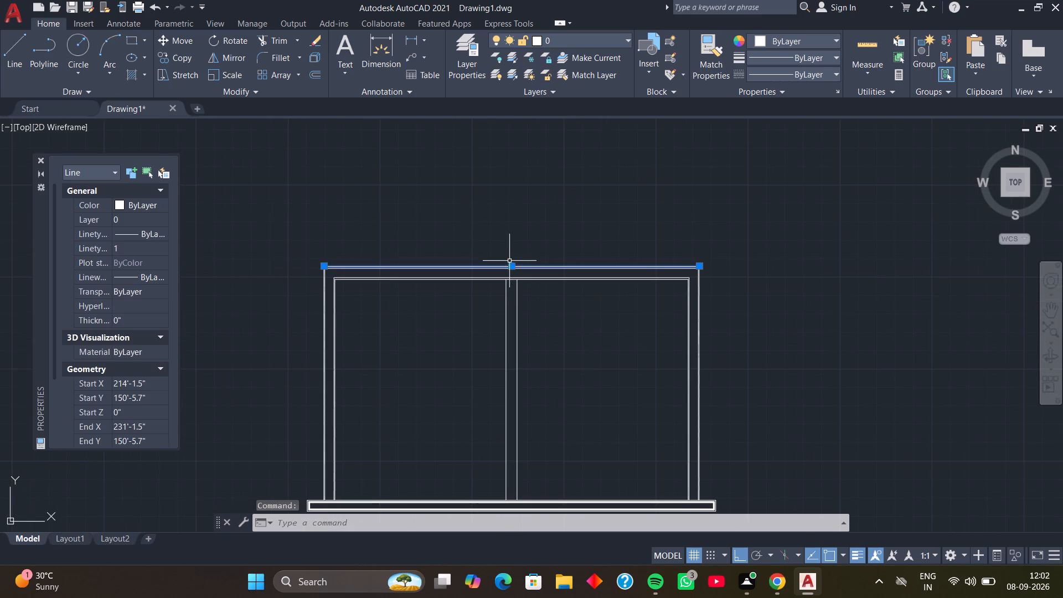
middle_click(509, 253)
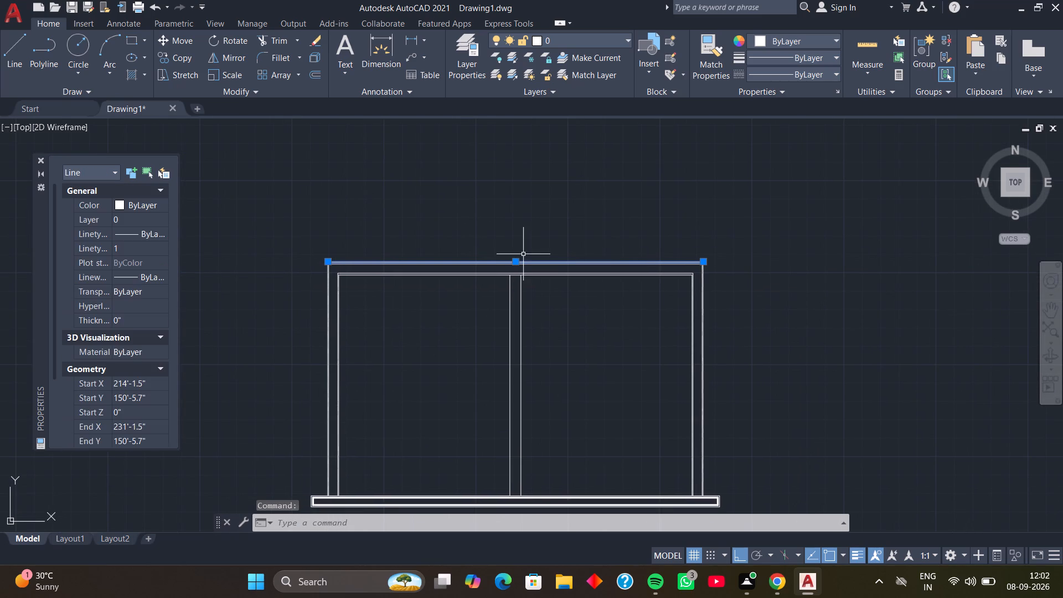
key("d")
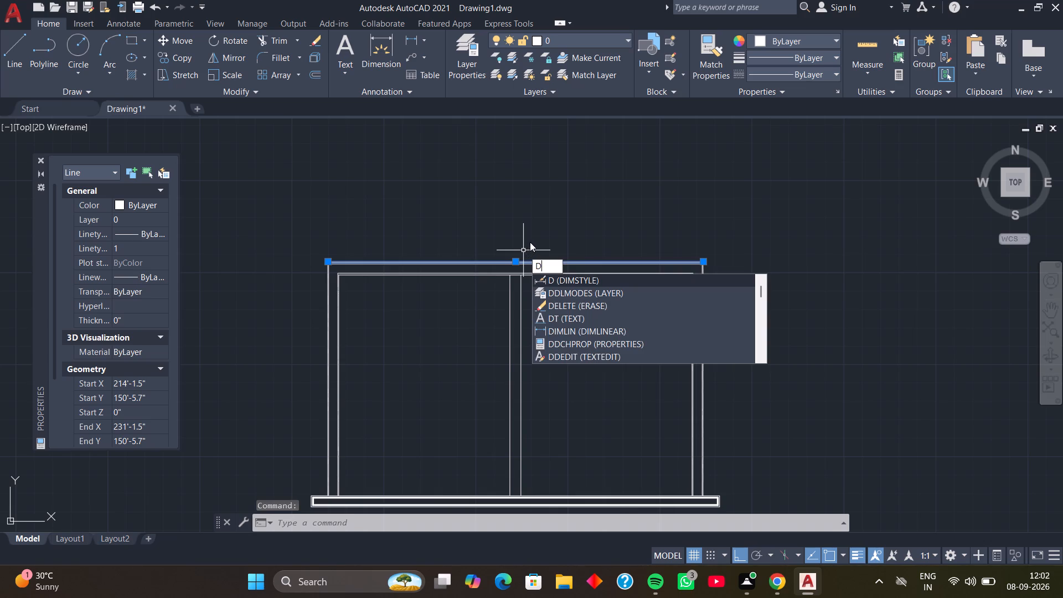
key("i")
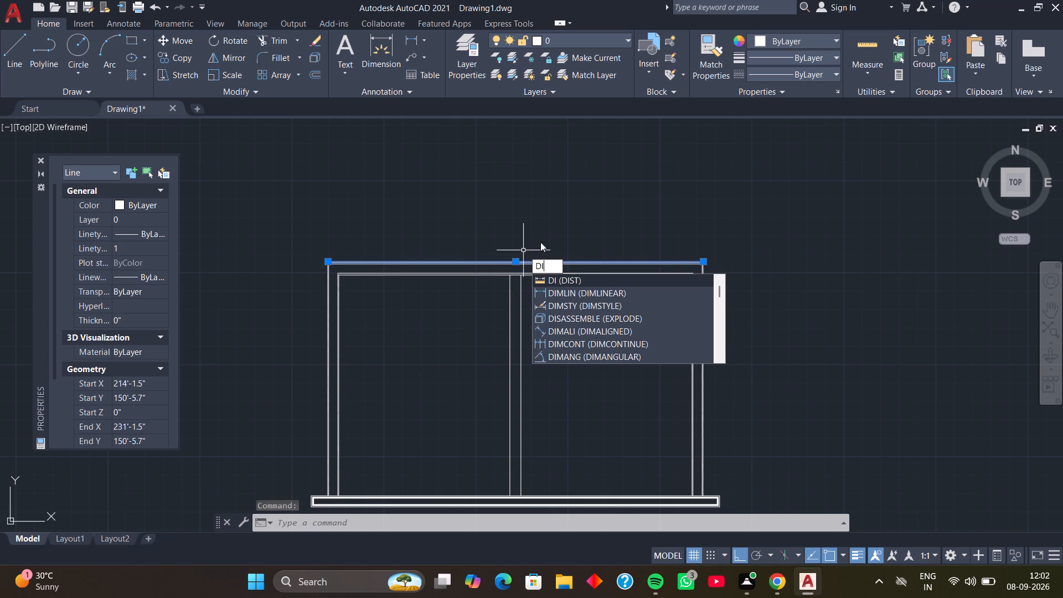
key("v")
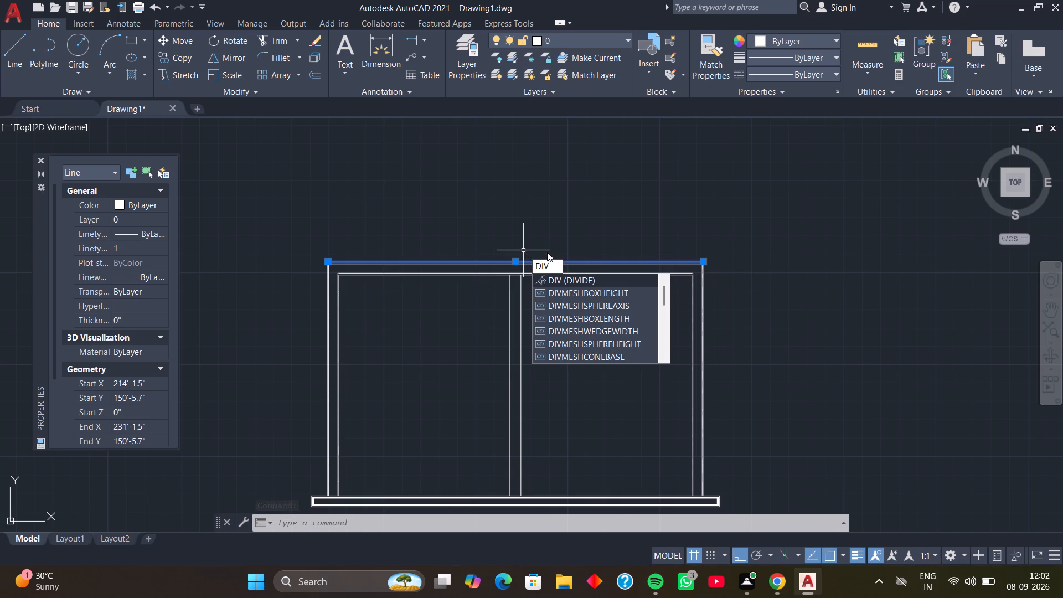
left_click(592, 279)
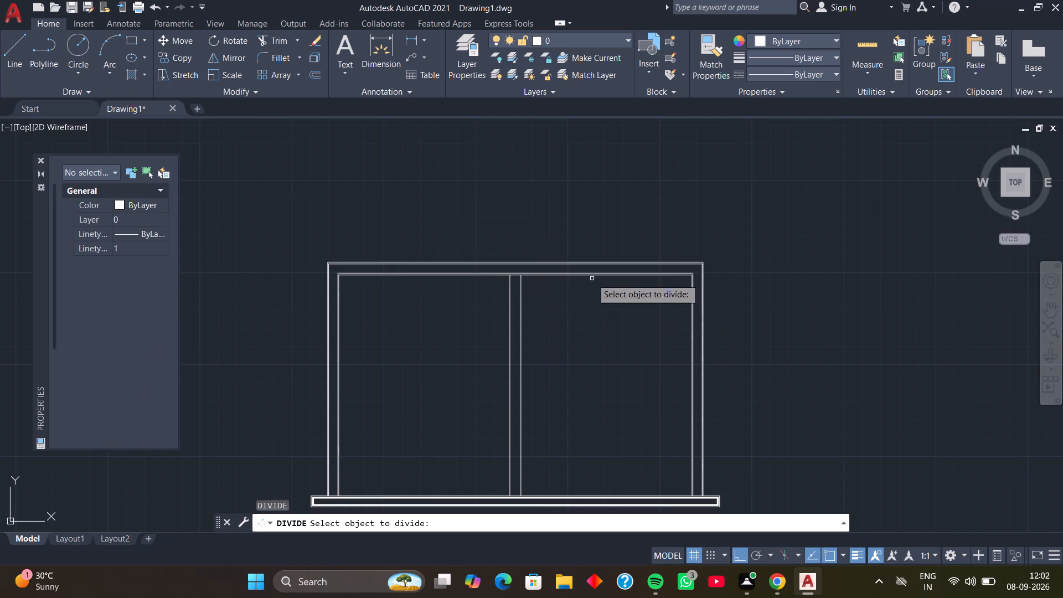
scroll(566, 275, "up", 2)
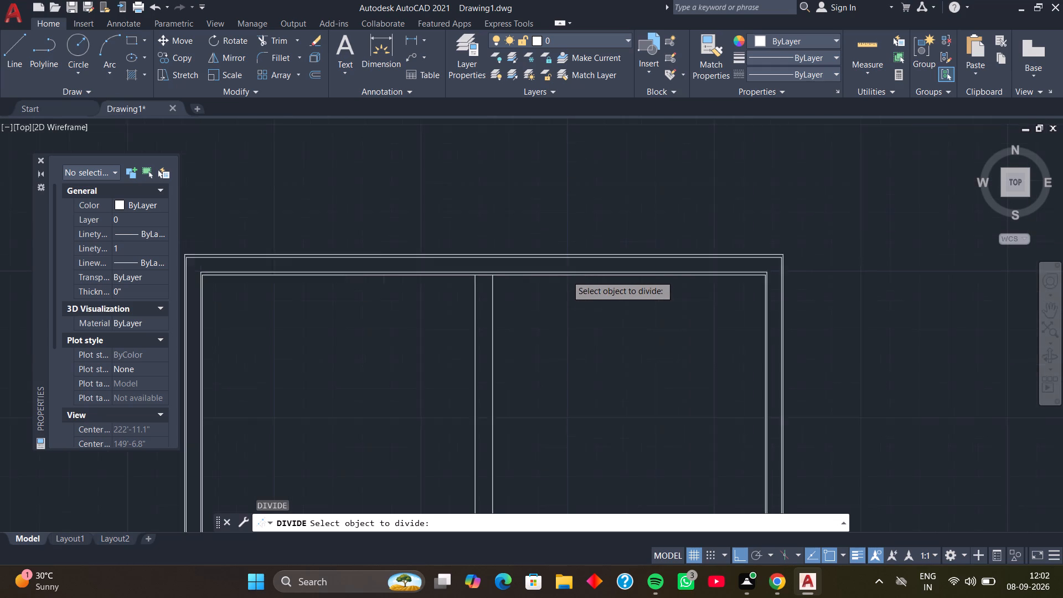
left_click(565, 243)
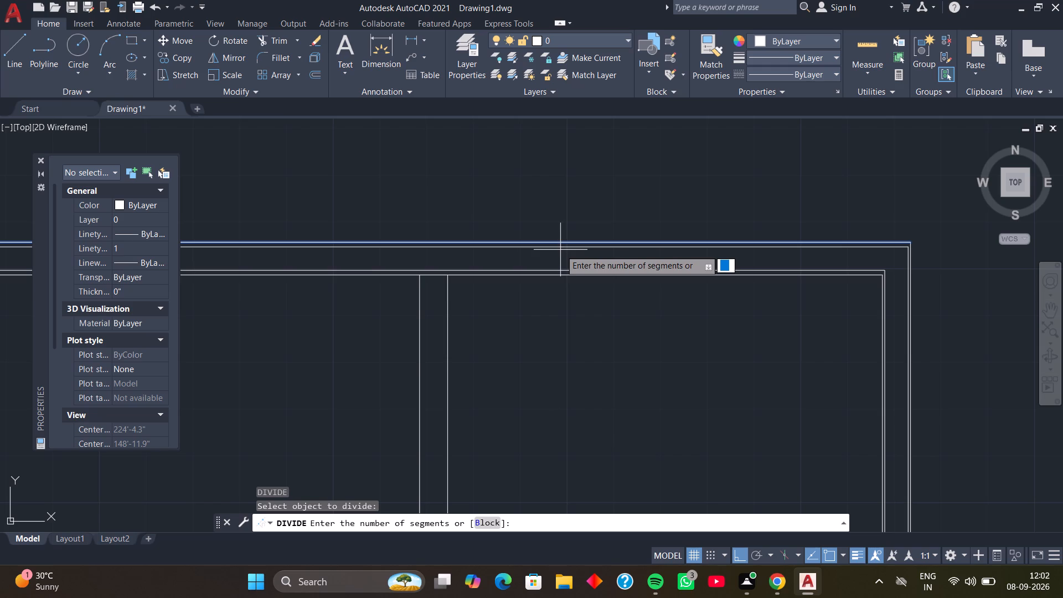
key("5")
key("Return")
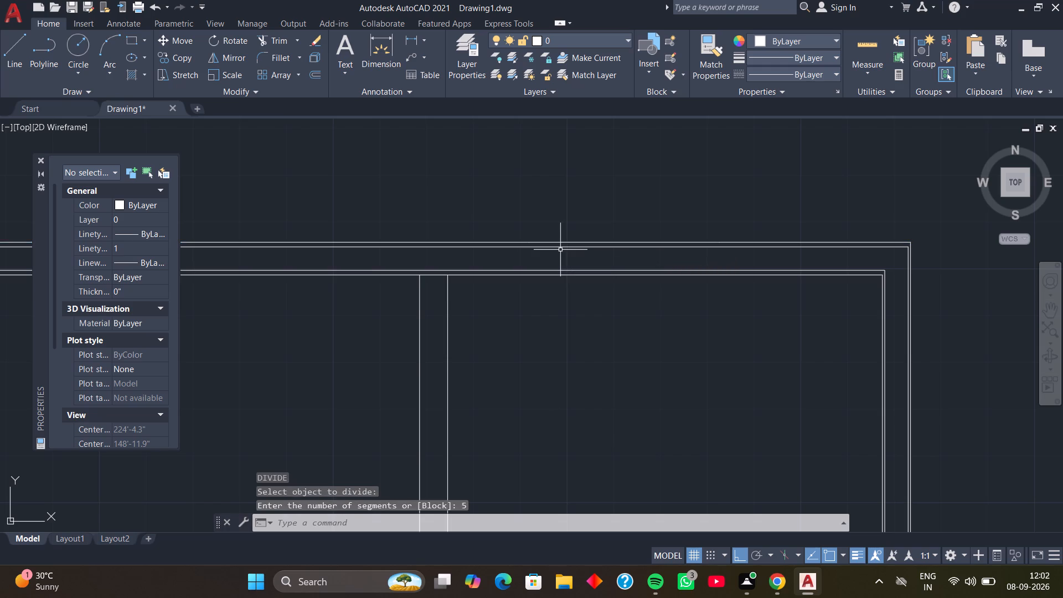
Draw a short vertical tick line upward from the rightmost division point on the top wall's outer line.
scroll(588, 307, "down", 2)
middle_click_drag(584, 327, 595, 326)
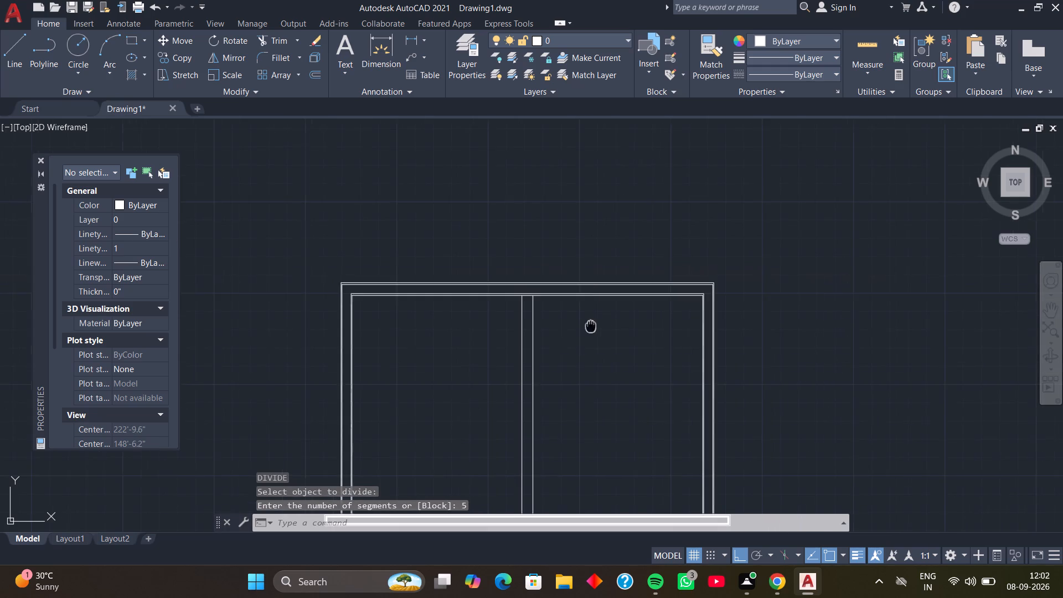
middle_click_drag(595, 326, 626, 318)
key("l")
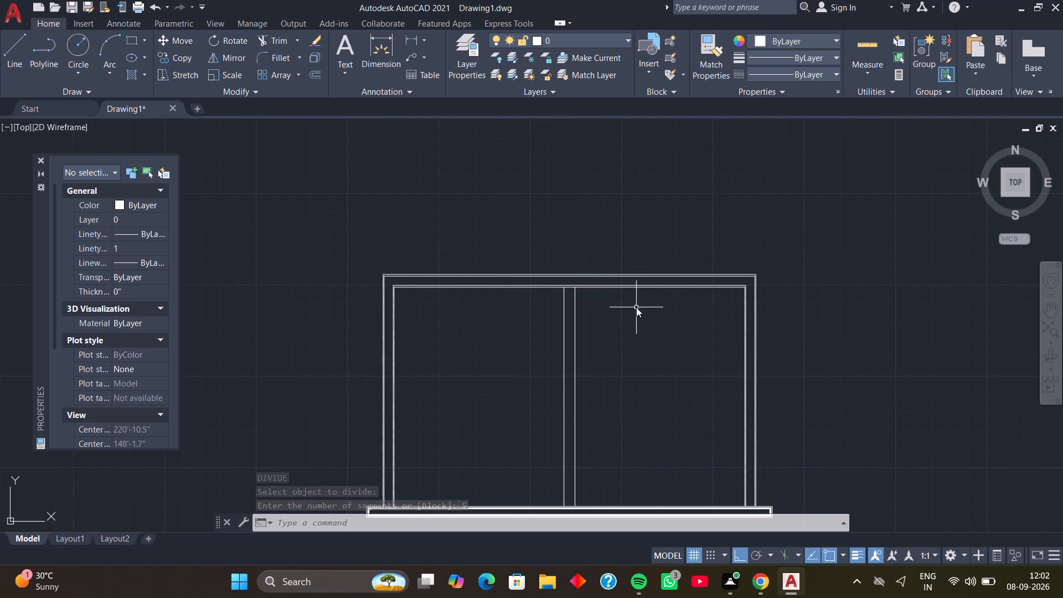
key("space")
scroll(710, 269, "up", 3)
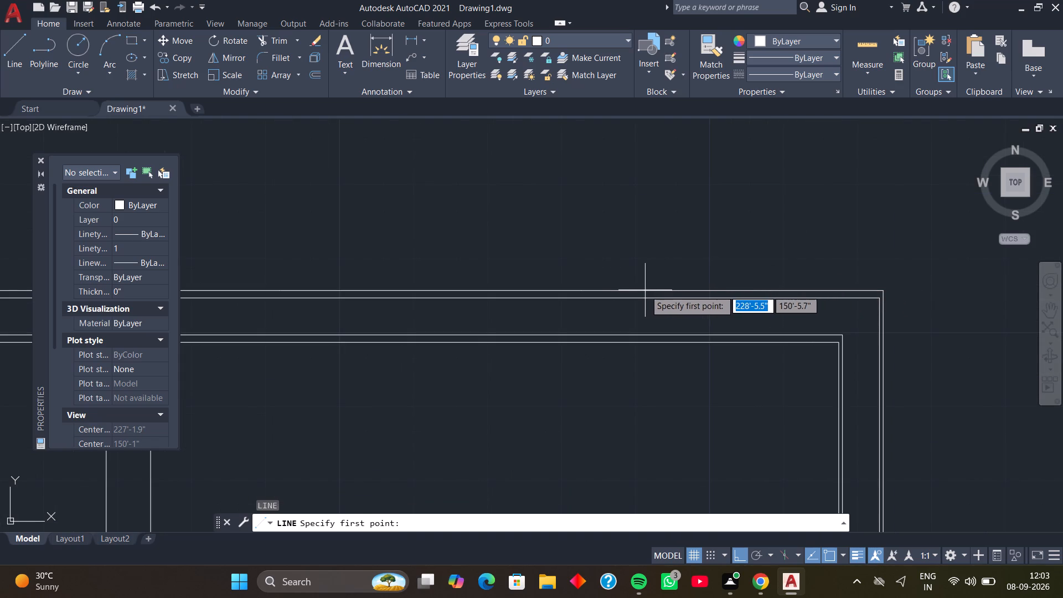
left_click(582, 290)
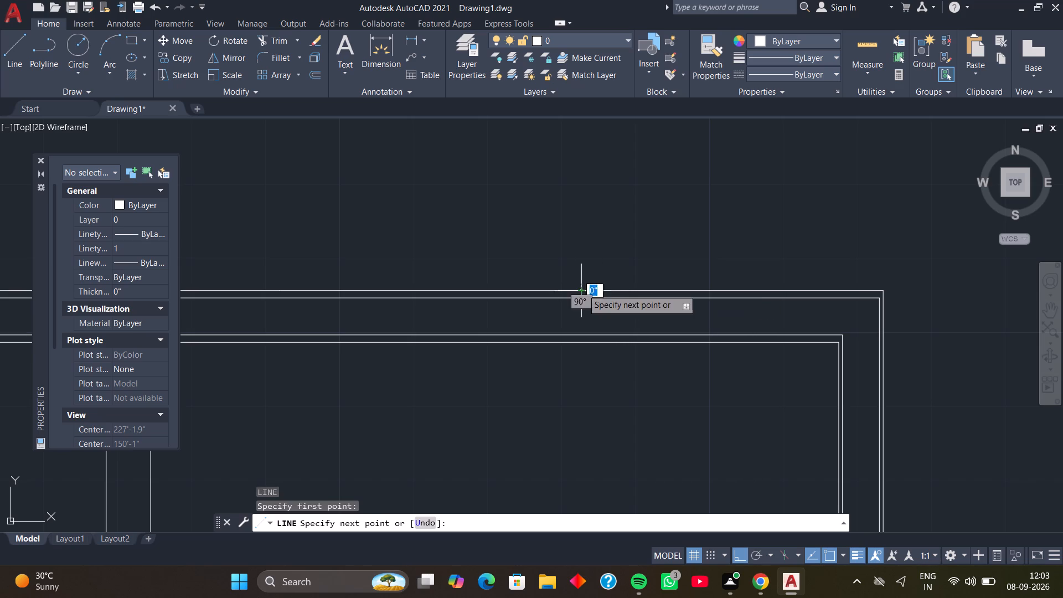
left_click(582, 263)
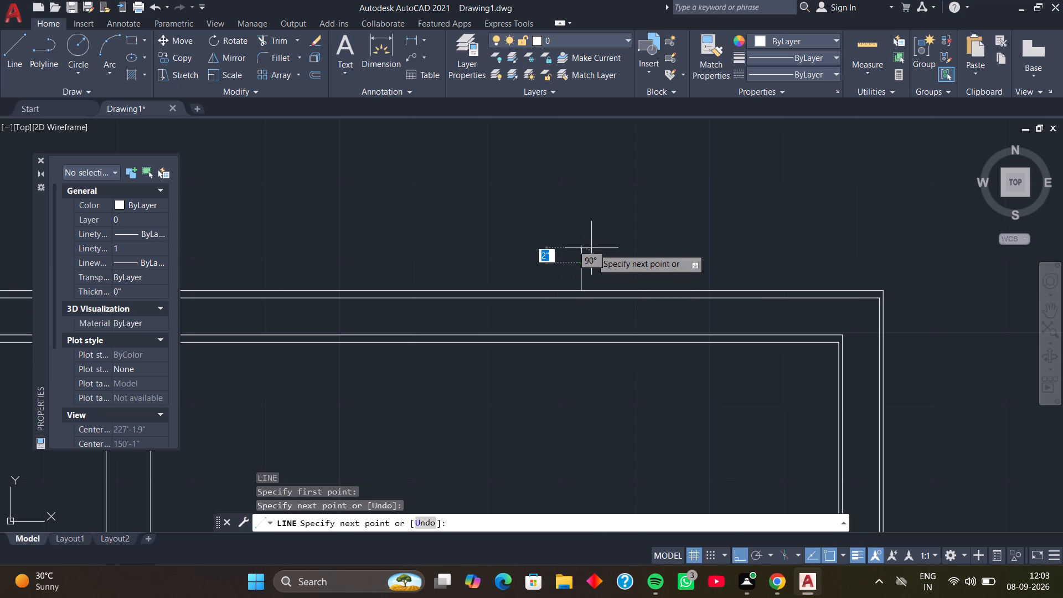
key("space")
Draw a vertical tick line about 8" long upward from the division point just right of the central partition.
scroll(554, 251, "down", 1)
key("space")
middle_click_drag(530, 249, 667, 219)
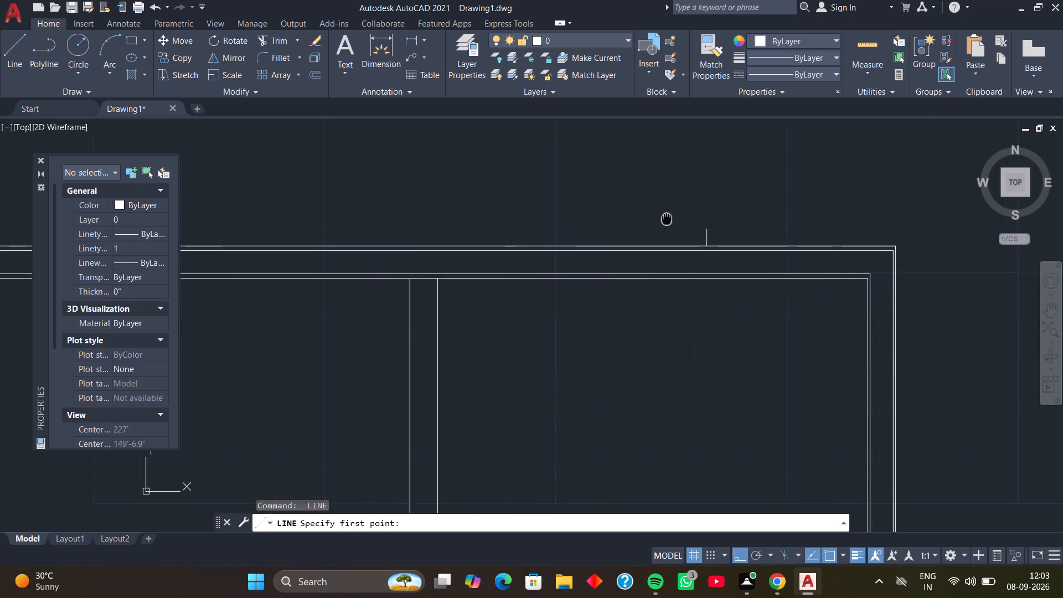
left_click(520, 245)
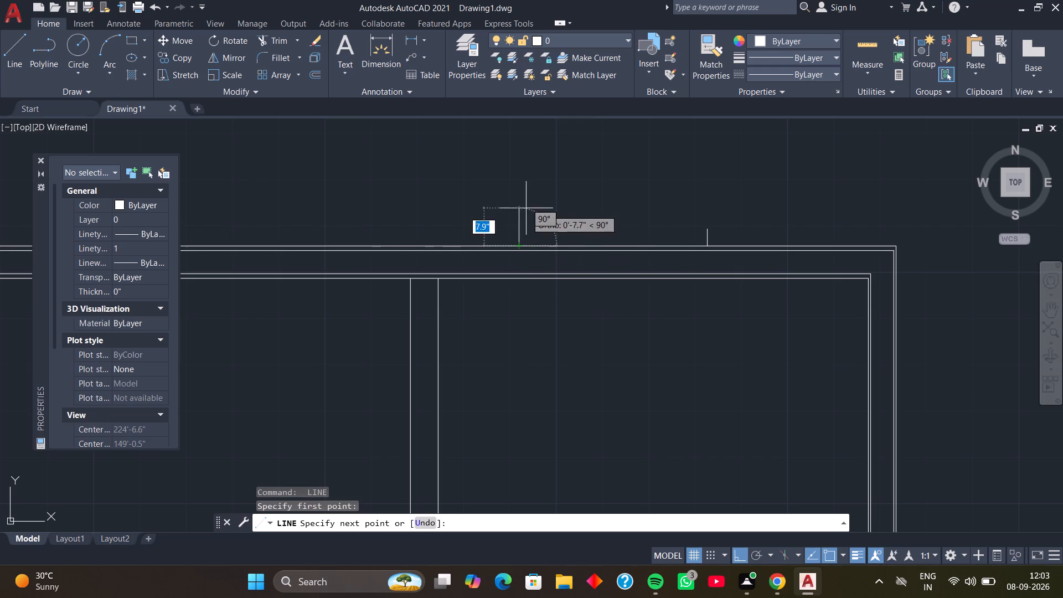
left_click(526, 208)
key("space")
Draw a short vertical tick line upward from the division point just left of the central partition.
scroll(525, 207, "down", 3)
middle_click_drag(523, 212, 611, 223)
scroll(593, 232, "up", 2)
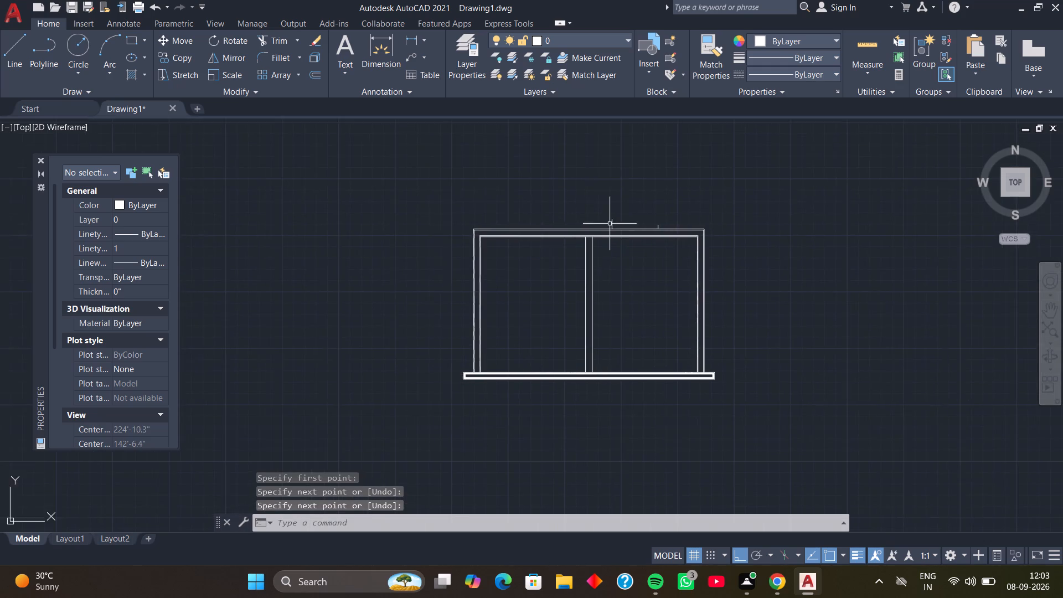
scroll(594, 232, "up", 2)
key("space")
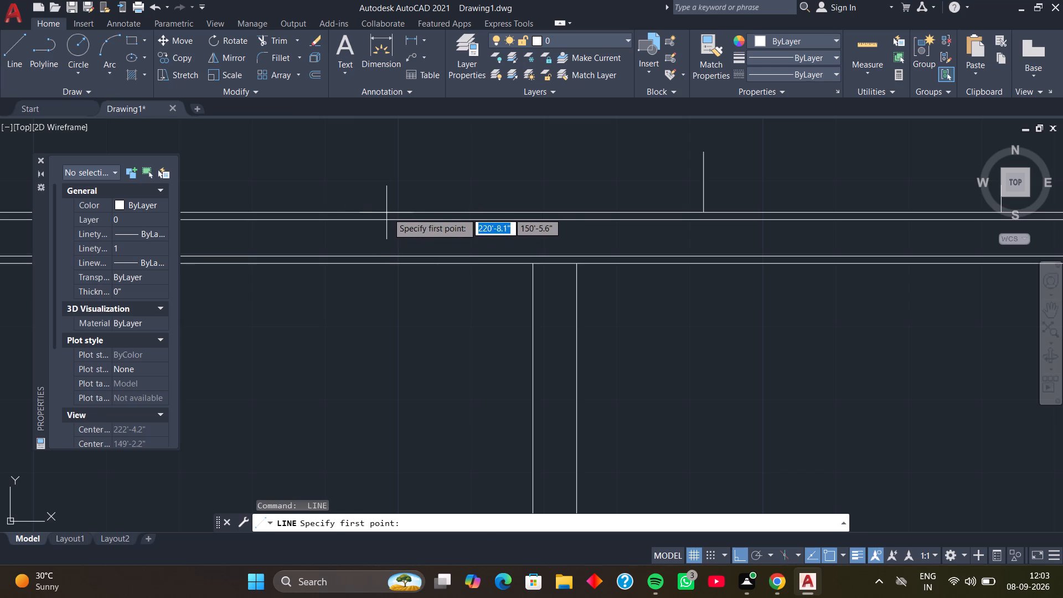
left_click(406, 212)
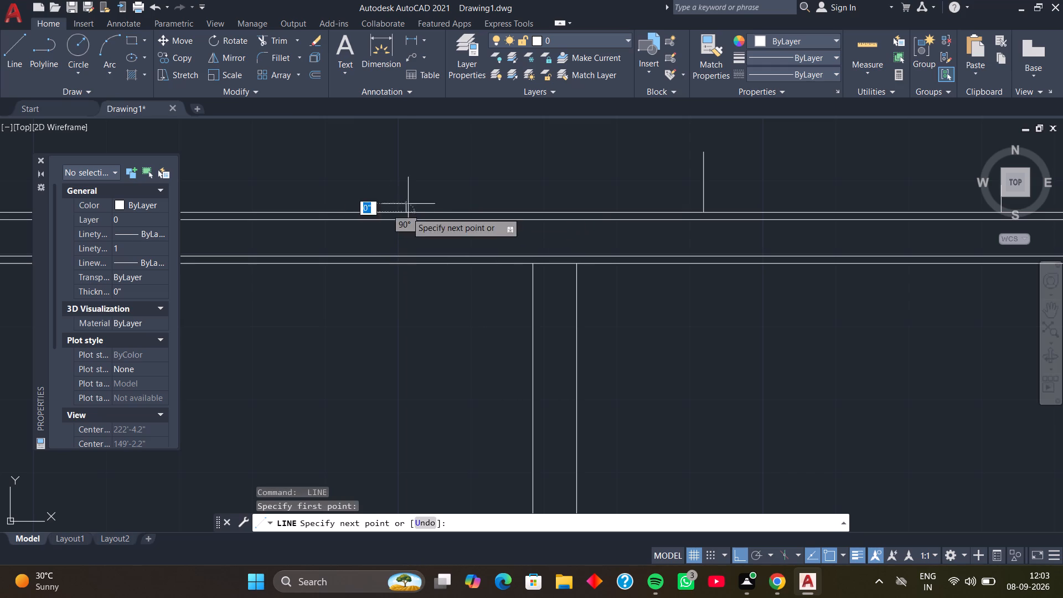
left_click(411, 178)
key("space")
Draw a short vertical tick line upward from the leftmost division point on the top wall's outer line.
scroll(414, 176, "down", 2)
middle_click_drag(414, 184, 416, 184)
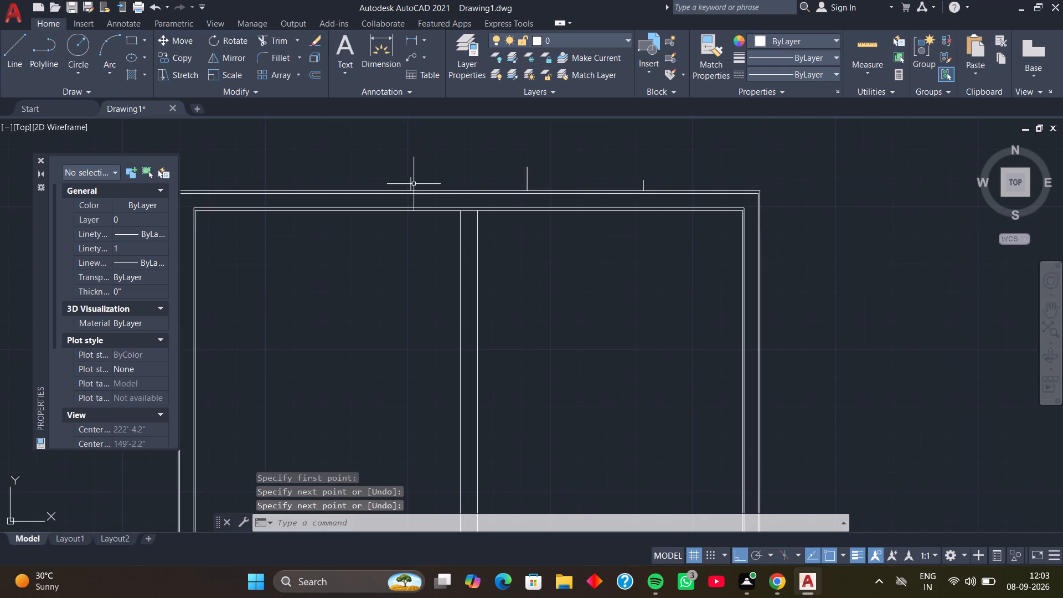
middle_click_drag(416, 184, 575, 236)
scroll(539, 237, "up", 3)
key("space")
scroll(535, 238, "down", 1)
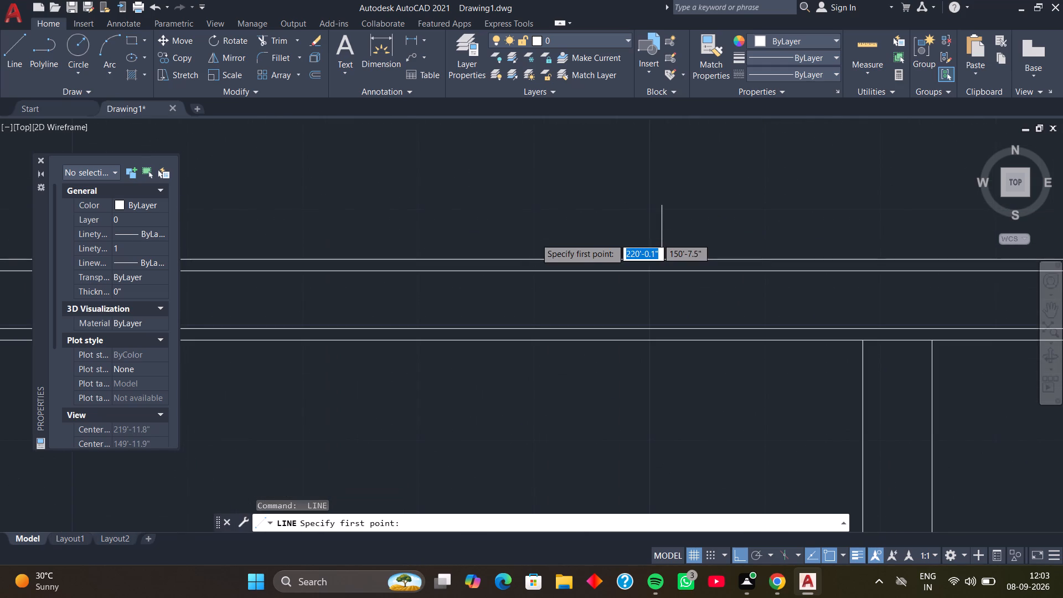
middle_click_drag(534, 242, 598, 221)
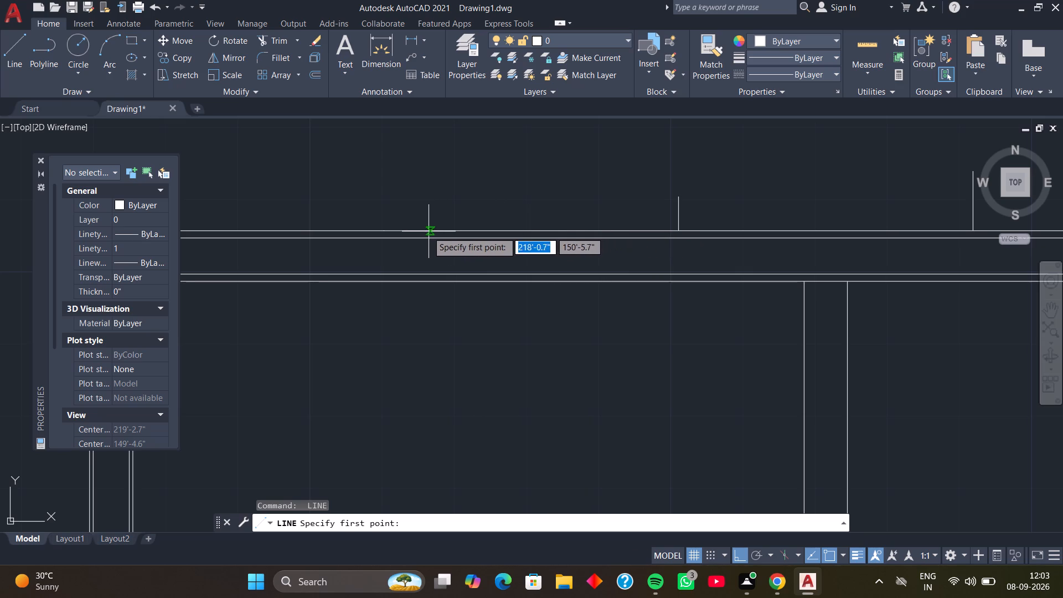
left_click(382, 231)
left_click(386, 212)
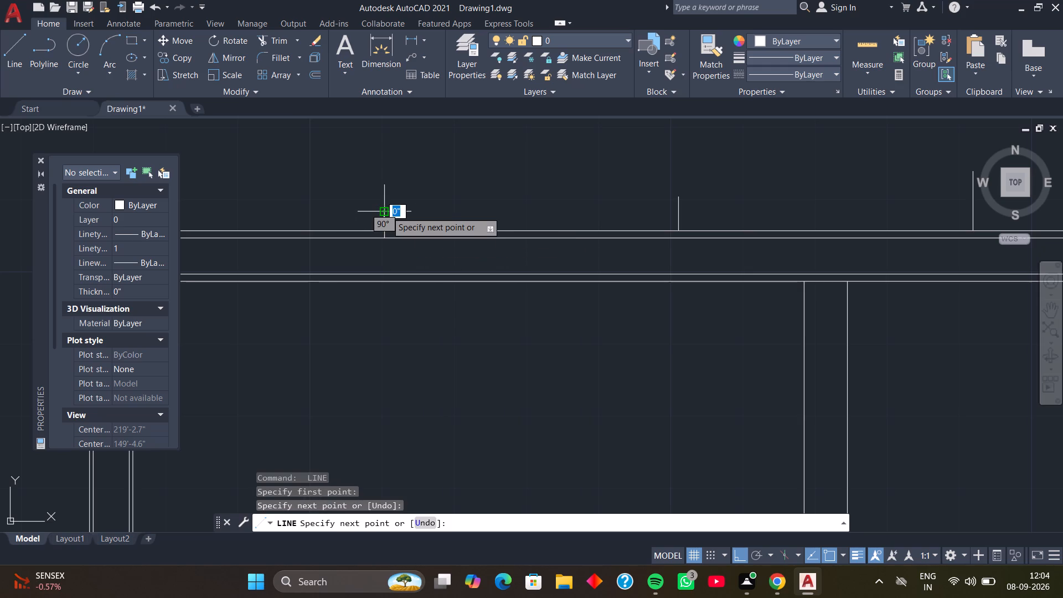
key("space")
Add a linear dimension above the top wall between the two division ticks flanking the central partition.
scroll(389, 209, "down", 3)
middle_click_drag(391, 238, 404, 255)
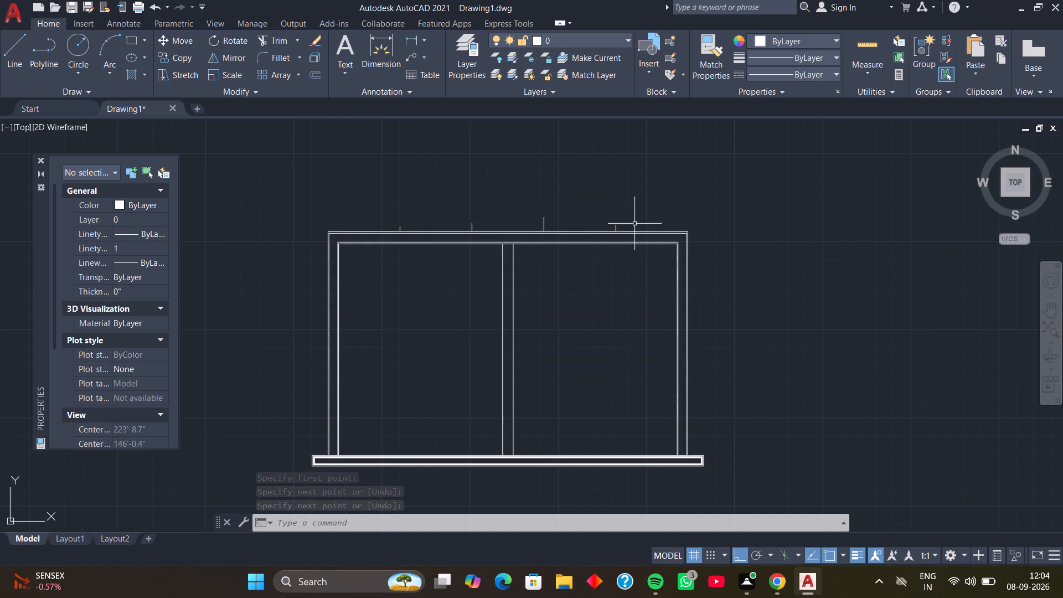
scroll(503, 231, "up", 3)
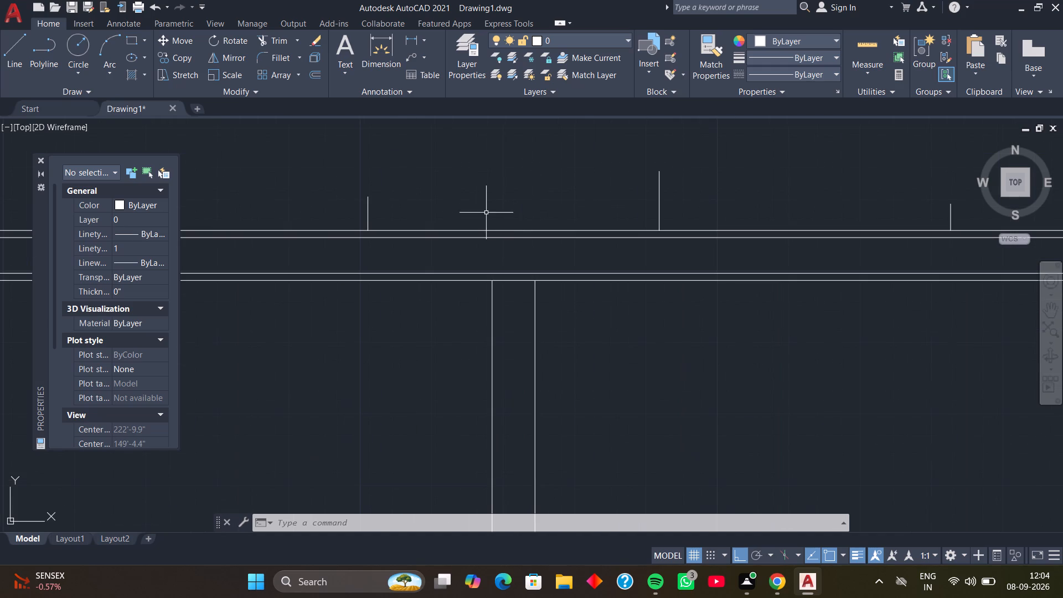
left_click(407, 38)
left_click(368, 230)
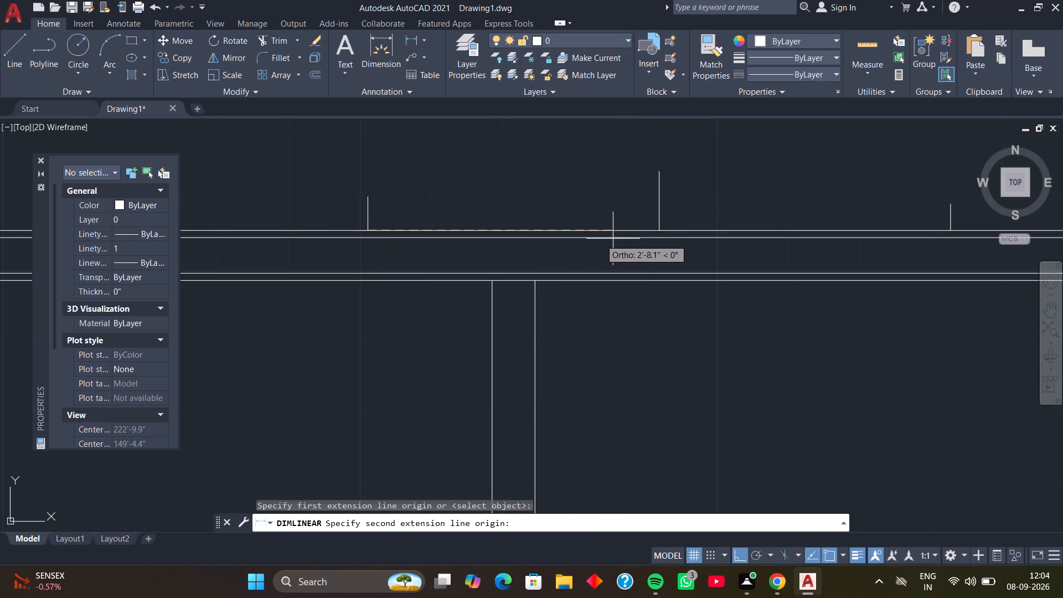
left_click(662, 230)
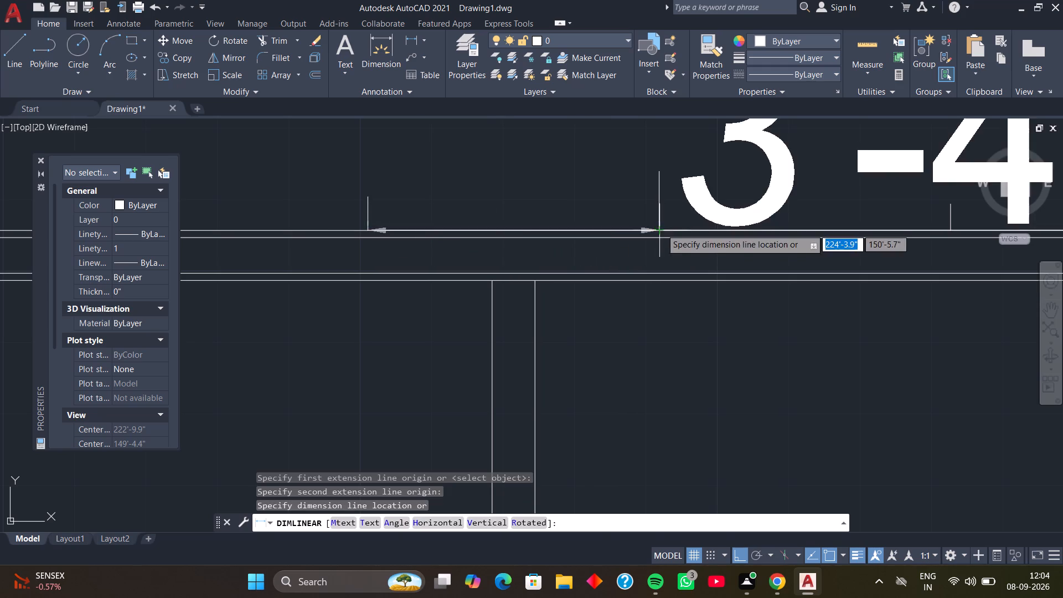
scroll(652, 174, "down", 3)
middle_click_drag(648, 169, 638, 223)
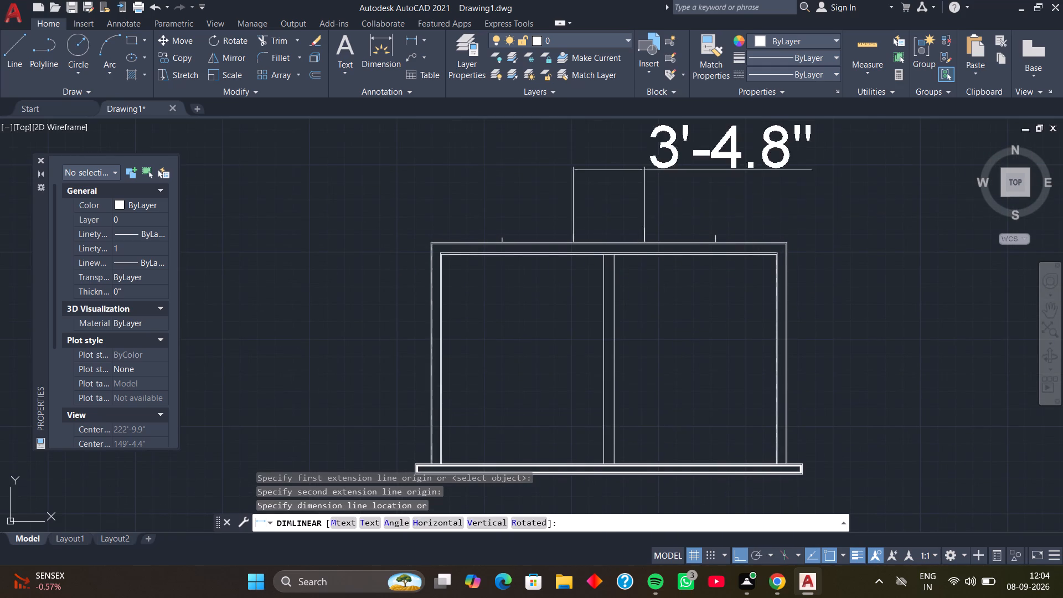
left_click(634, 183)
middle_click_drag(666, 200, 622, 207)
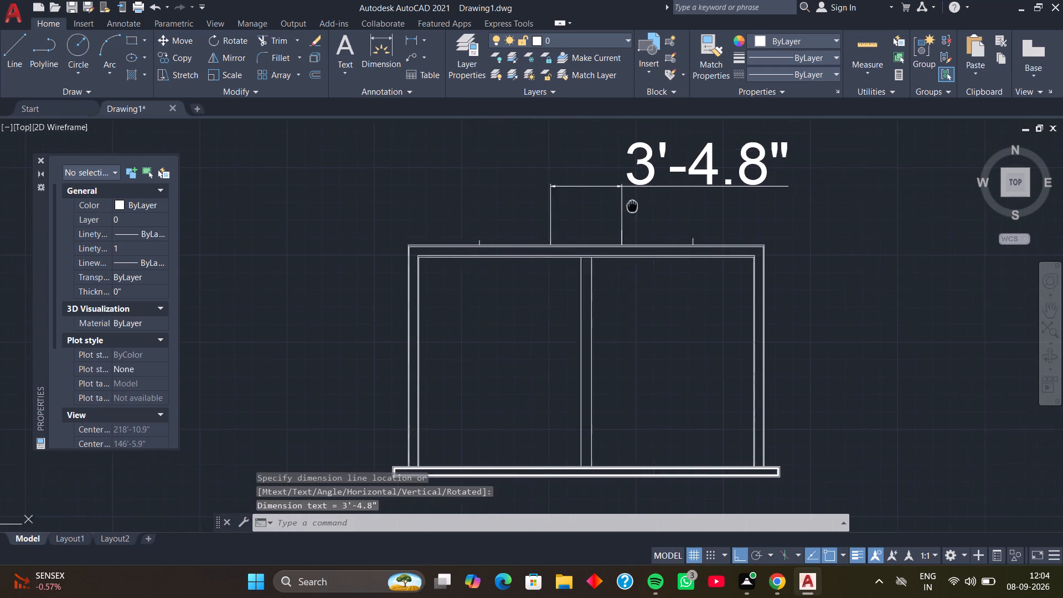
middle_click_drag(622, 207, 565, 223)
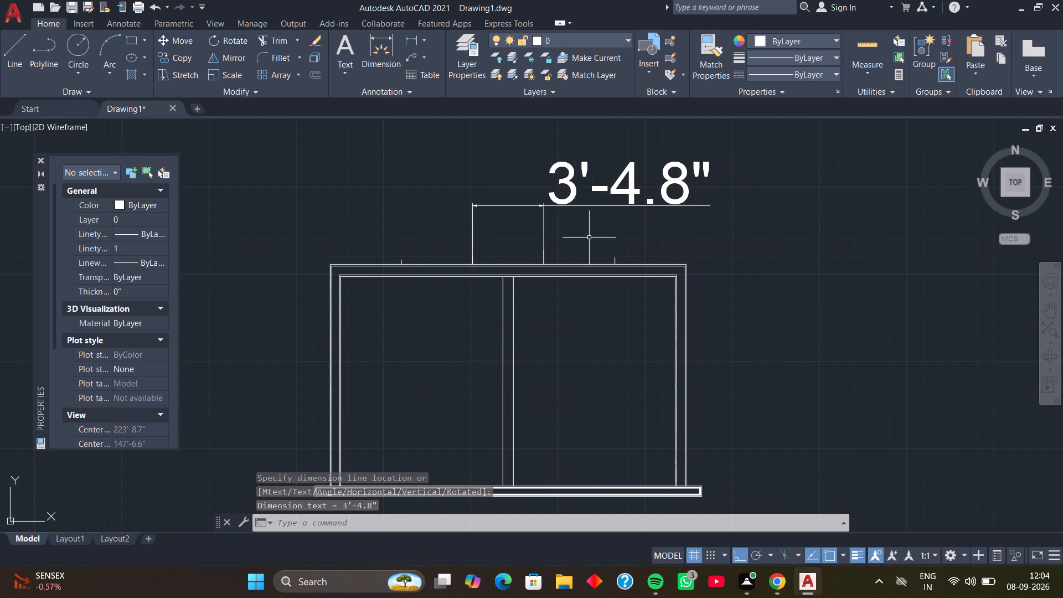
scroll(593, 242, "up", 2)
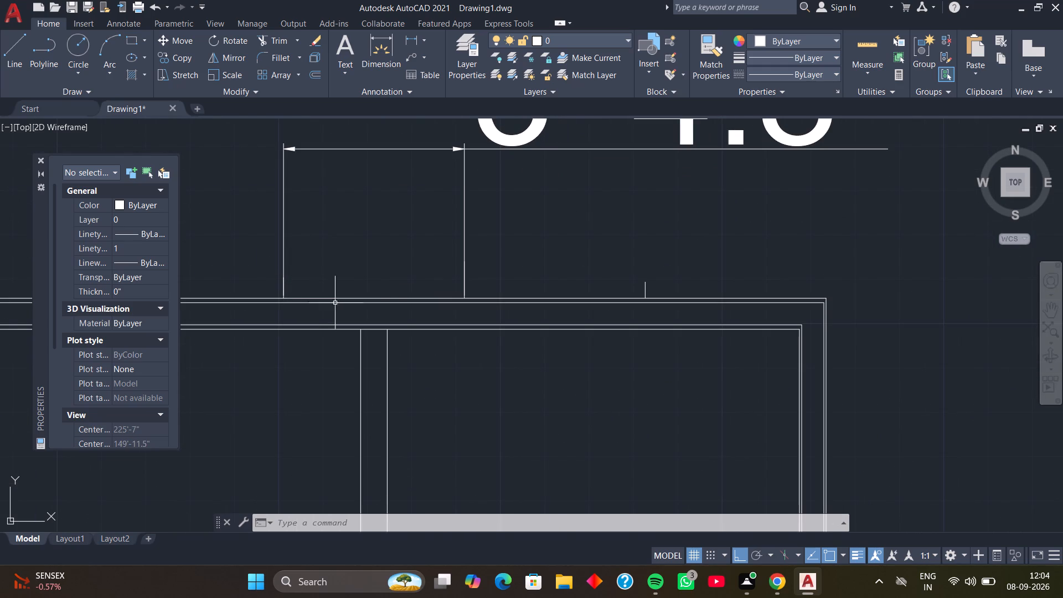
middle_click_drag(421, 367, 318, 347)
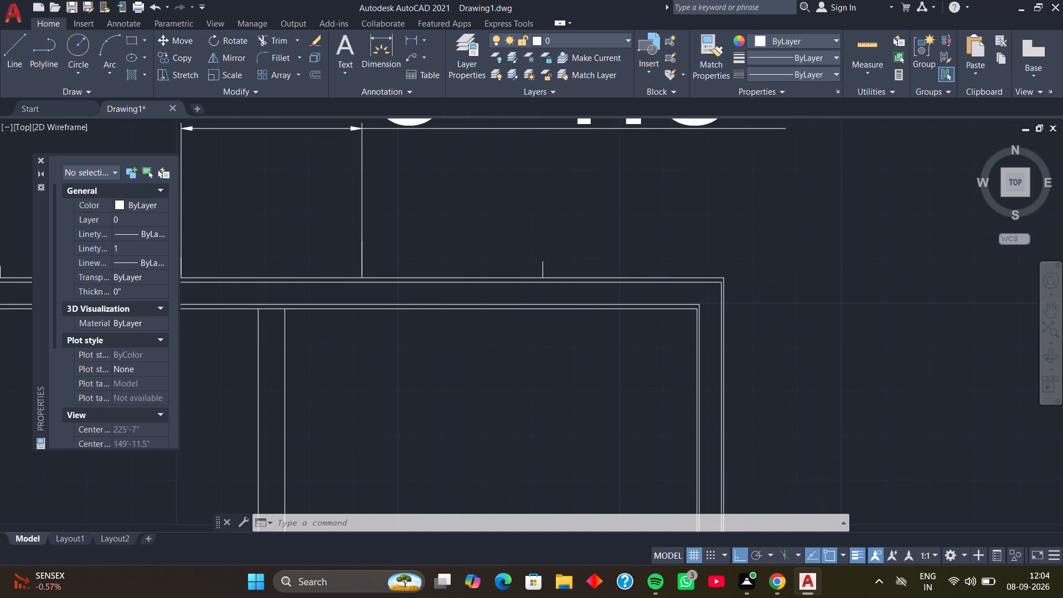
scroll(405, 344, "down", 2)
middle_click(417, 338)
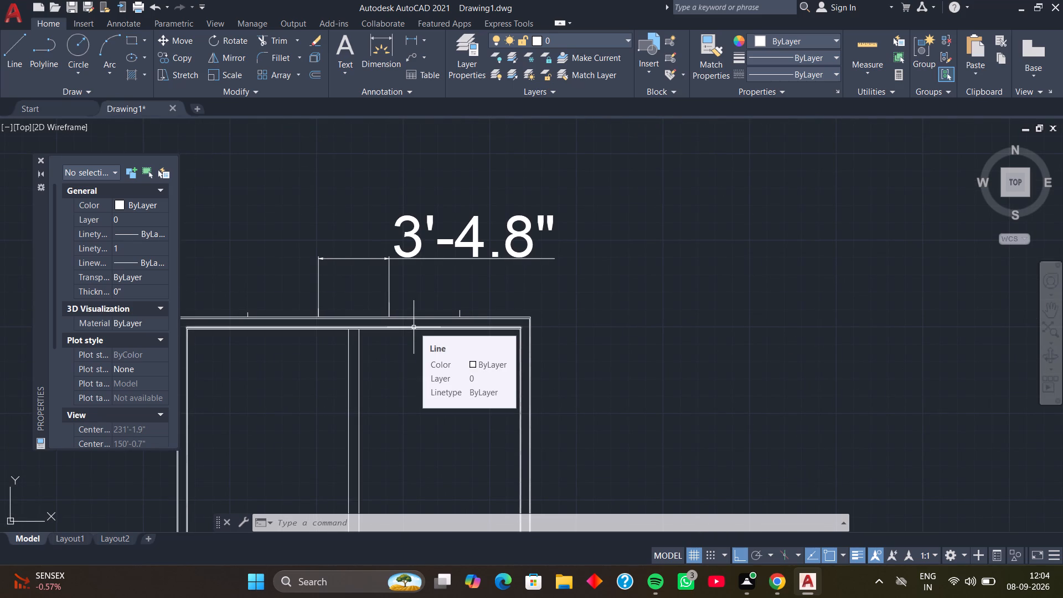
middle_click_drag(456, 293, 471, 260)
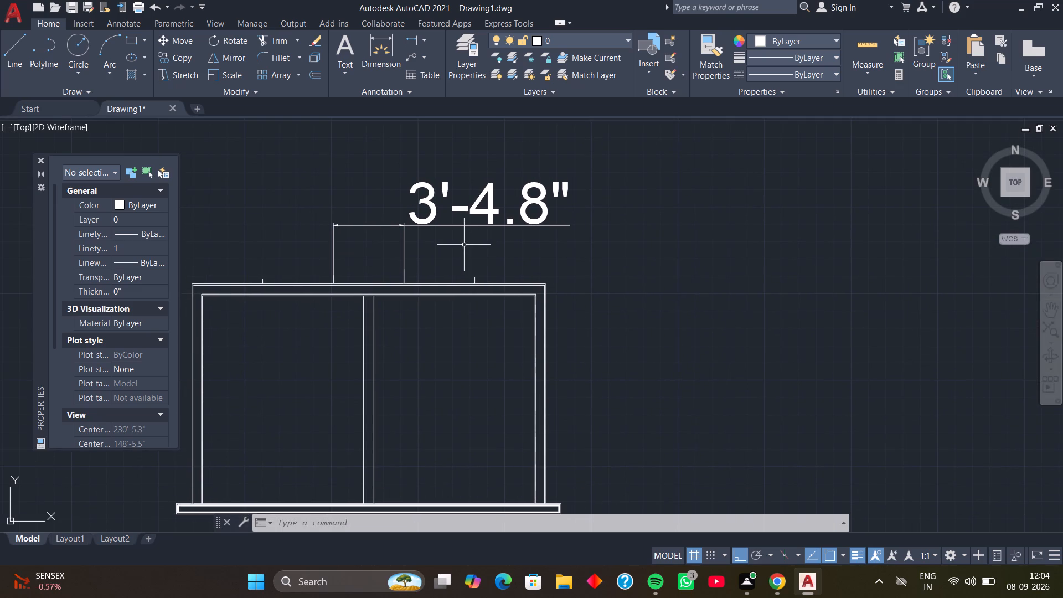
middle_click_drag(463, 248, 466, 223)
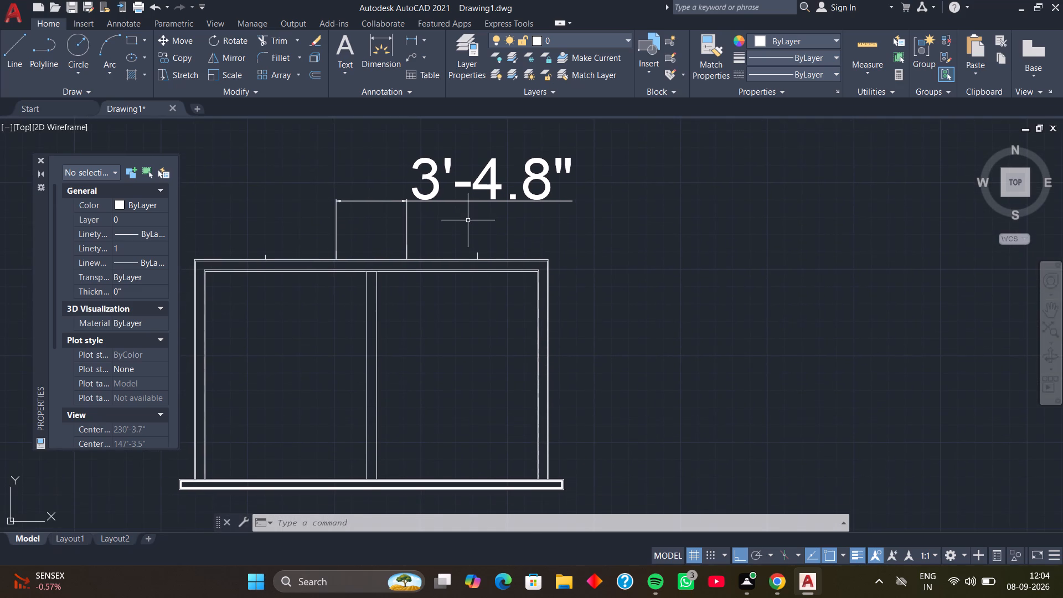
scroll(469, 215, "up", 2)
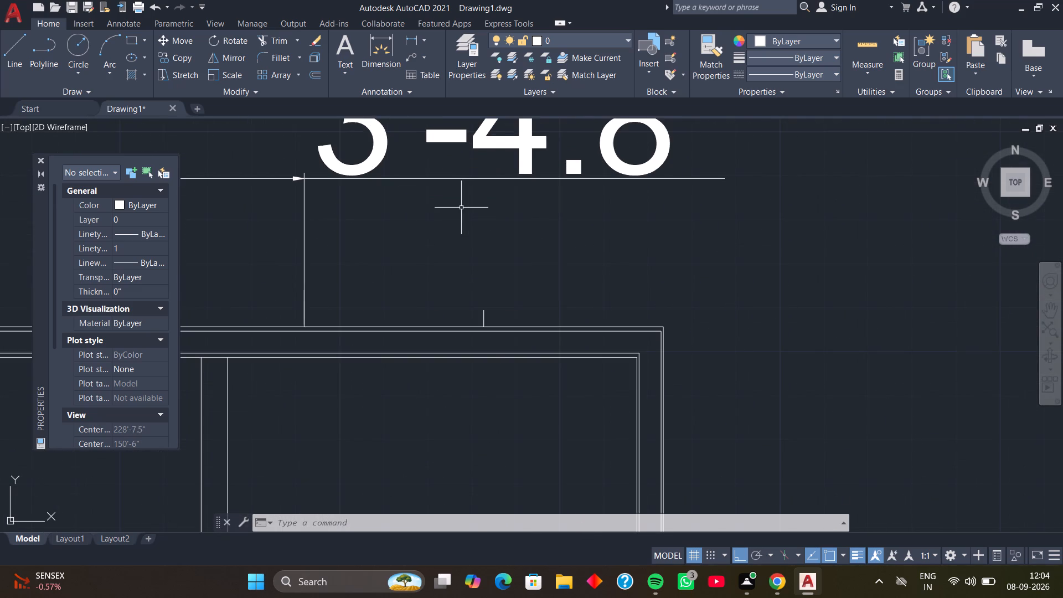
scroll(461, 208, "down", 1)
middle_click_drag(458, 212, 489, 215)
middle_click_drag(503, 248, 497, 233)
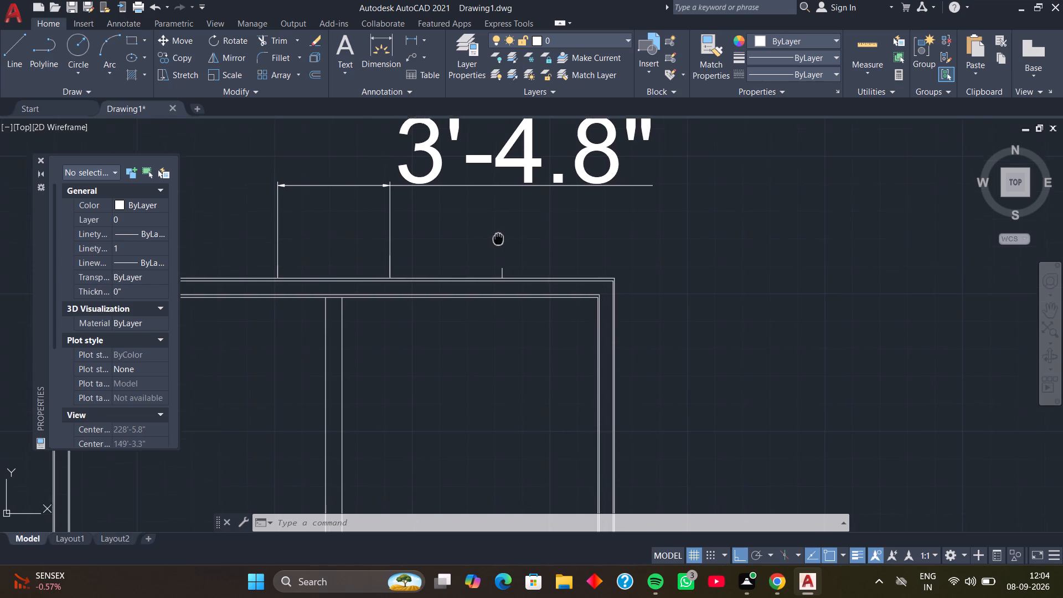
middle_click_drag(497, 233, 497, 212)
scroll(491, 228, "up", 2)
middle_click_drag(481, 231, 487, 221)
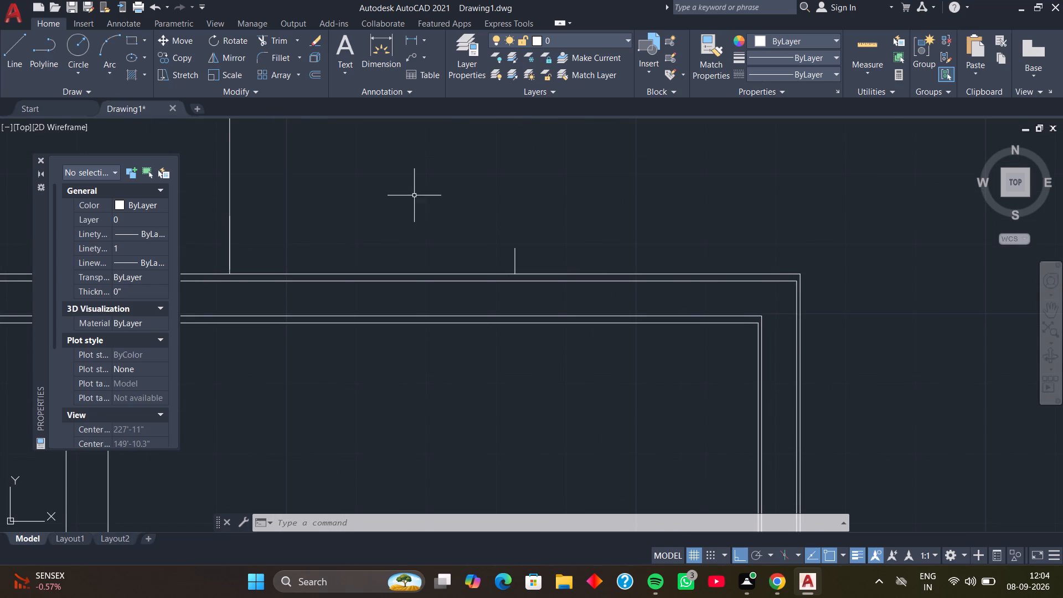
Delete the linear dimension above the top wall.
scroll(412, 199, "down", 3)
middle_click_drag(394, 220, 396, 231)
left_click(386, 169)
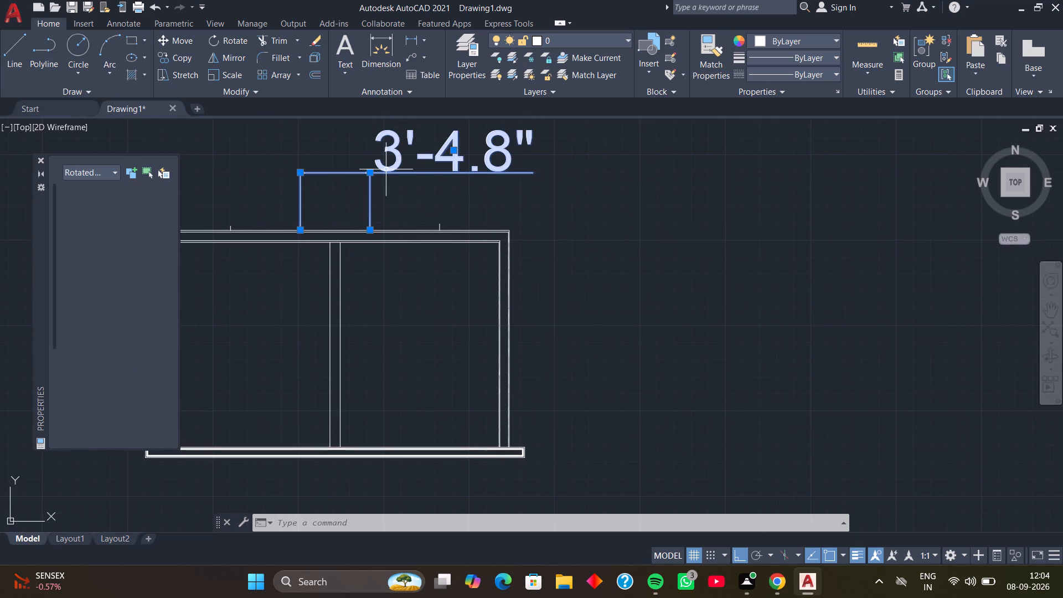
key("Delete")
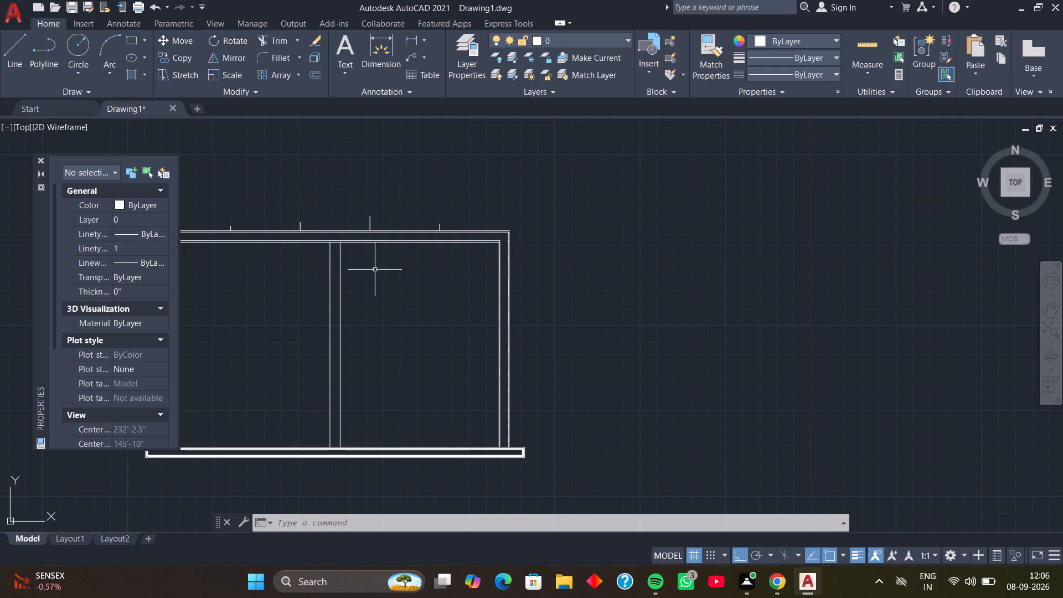
Extend the rightmost division tick down through the top wall to its innermost line.
scroll(441, 248, "up", 3)
middle_click_drag(428, 259, 426, 289)
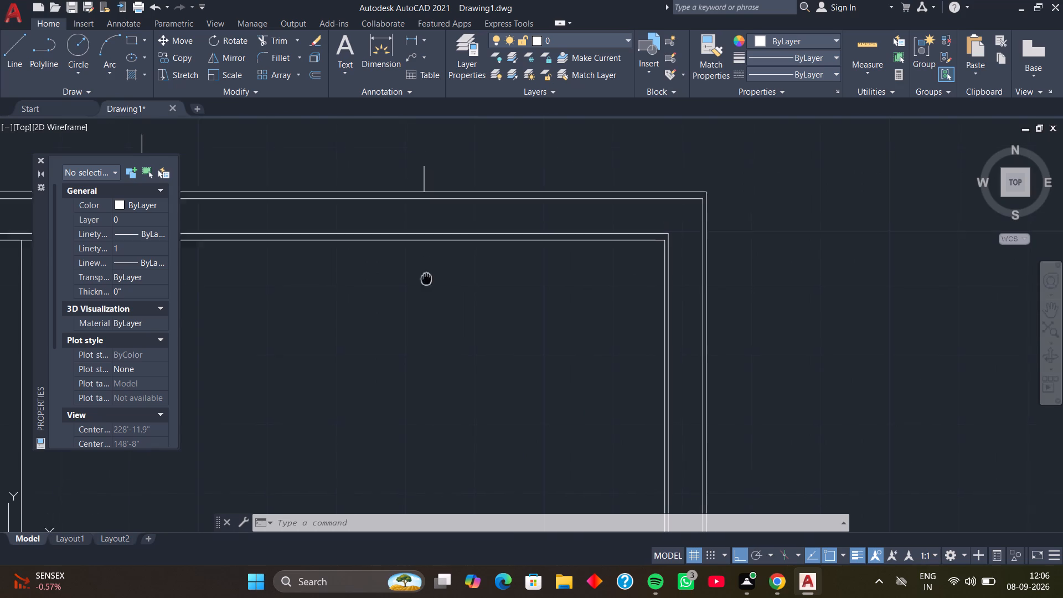
middle_click_drag(426, 289, 451, 360)
middle_click_drag(451, 306, 457, 327)
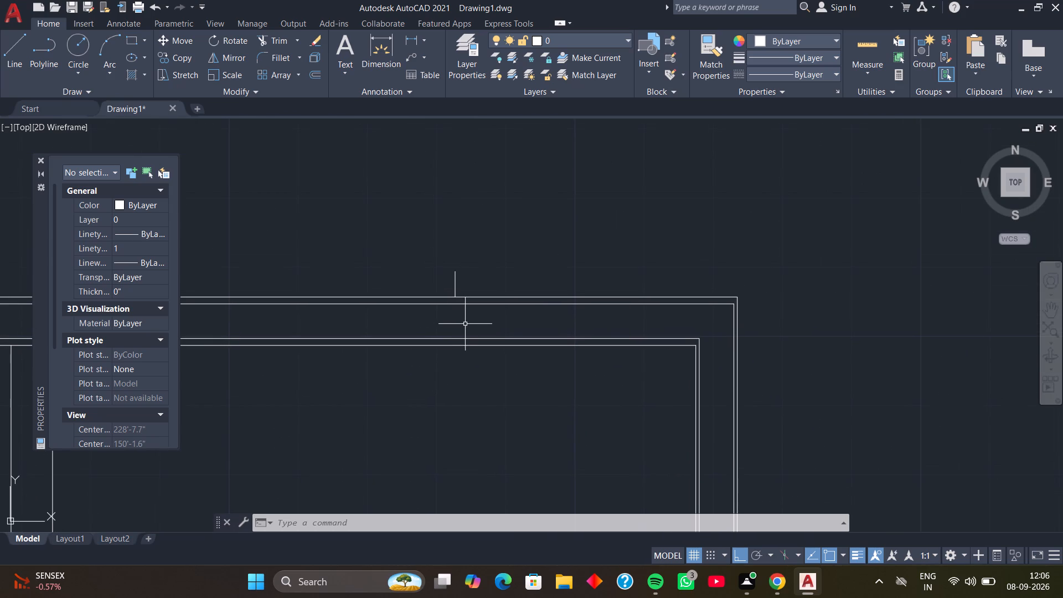
key("e")
key("x")
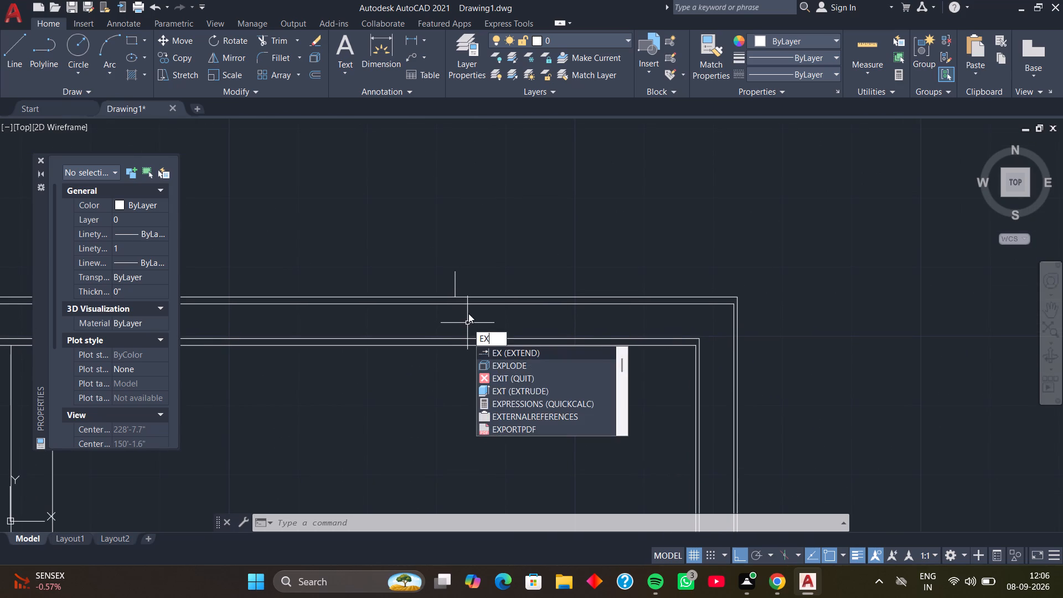
key("space")
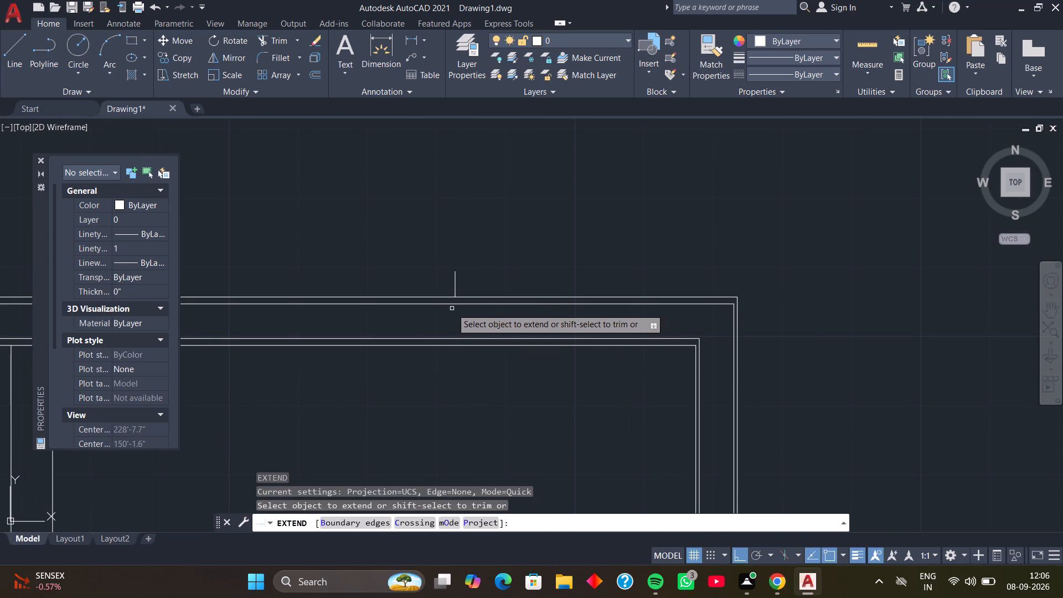
left_click(456, 285)
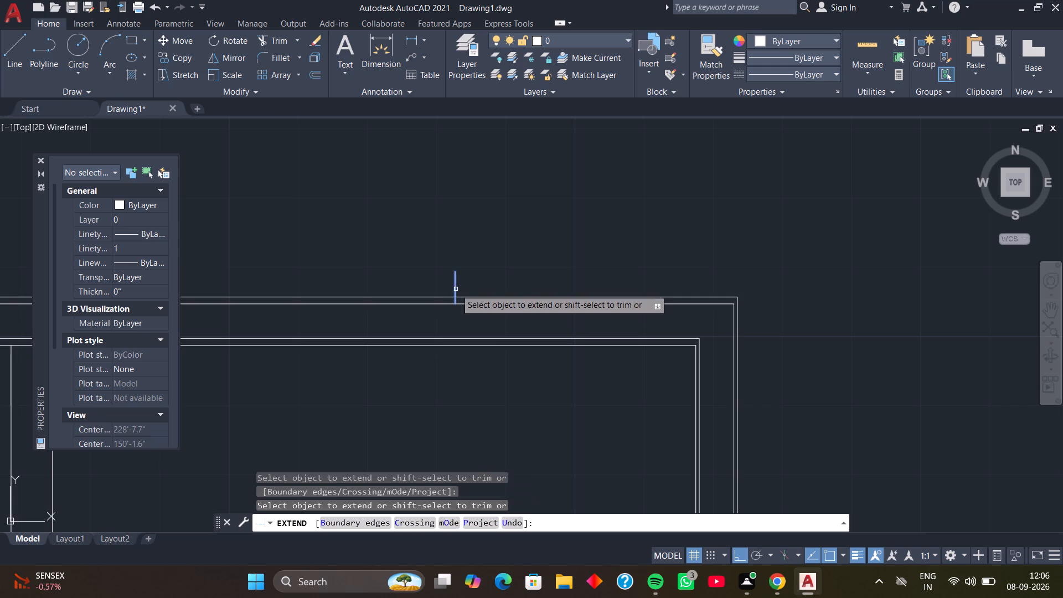
left_click(456, 292)
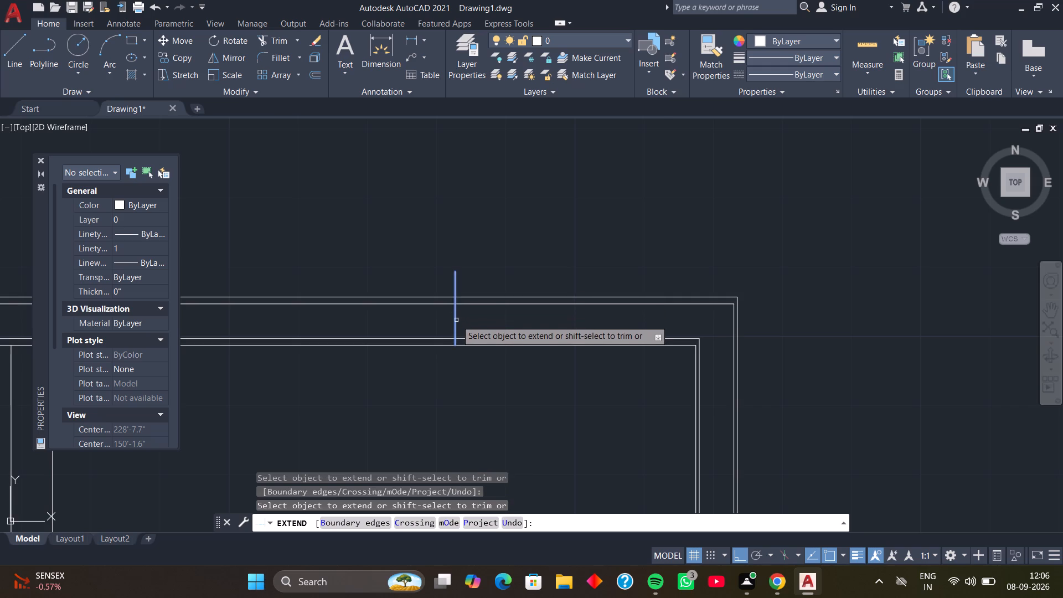
left_click(456, 320)
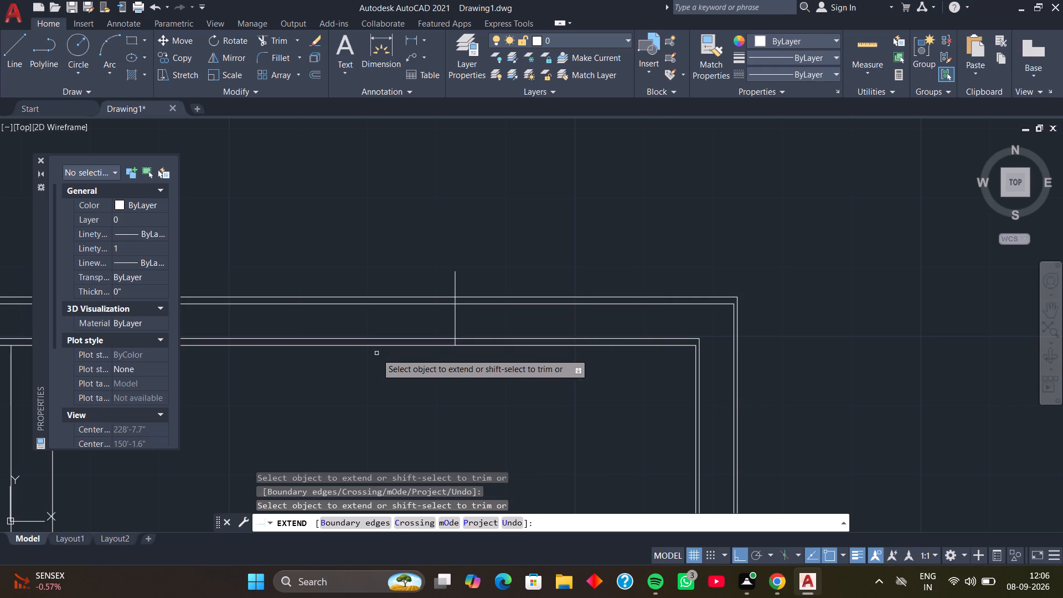
Extend the division tick just right of the central partition down to the top wall's innermost line.
scroll(376, 353, "down", 1)
middle_click_drag(378, 355, 484, 362)
middle_click_drag(502, 362, 530, 363)
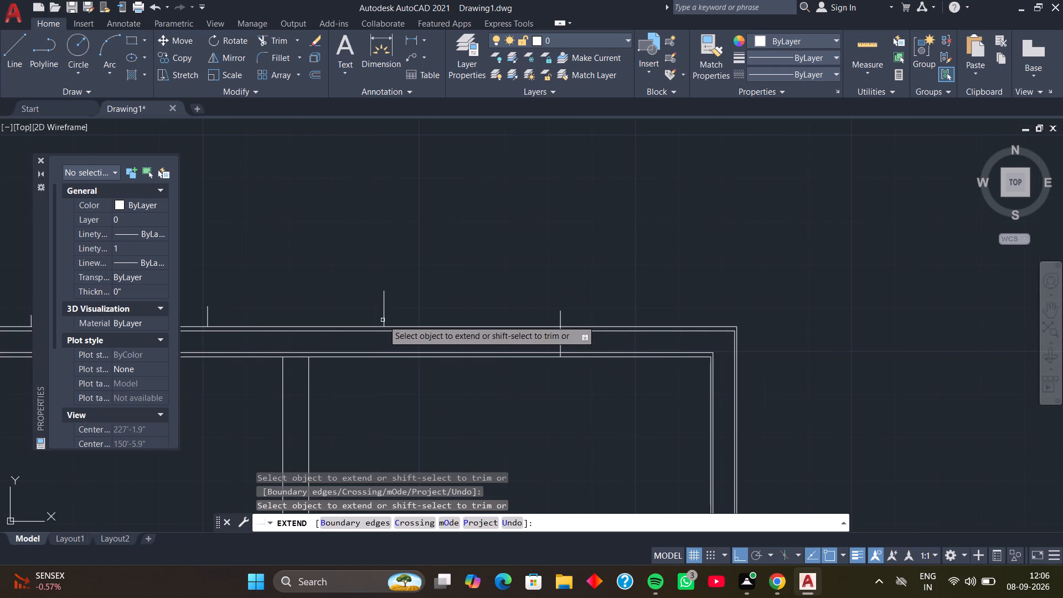
left_click(384, 319)
left_click(384, 322)
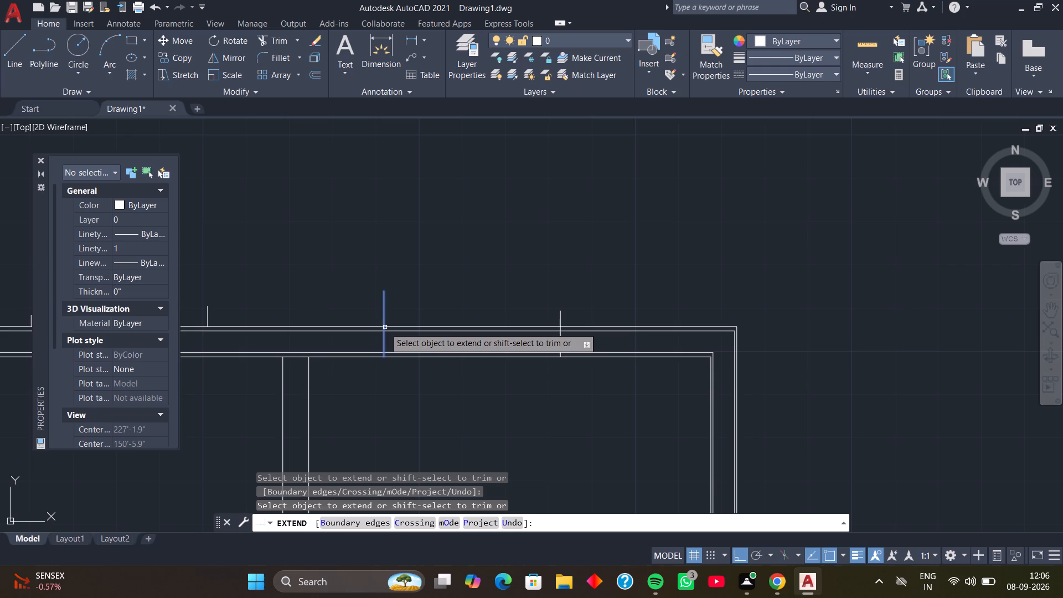
left_click(385, 327)
Extend the division tick just left of the central partition down to the top wall's innermost line.
scroll(322, 319, "down", 1)
middle_click_drag(318, 316, 439, 286)
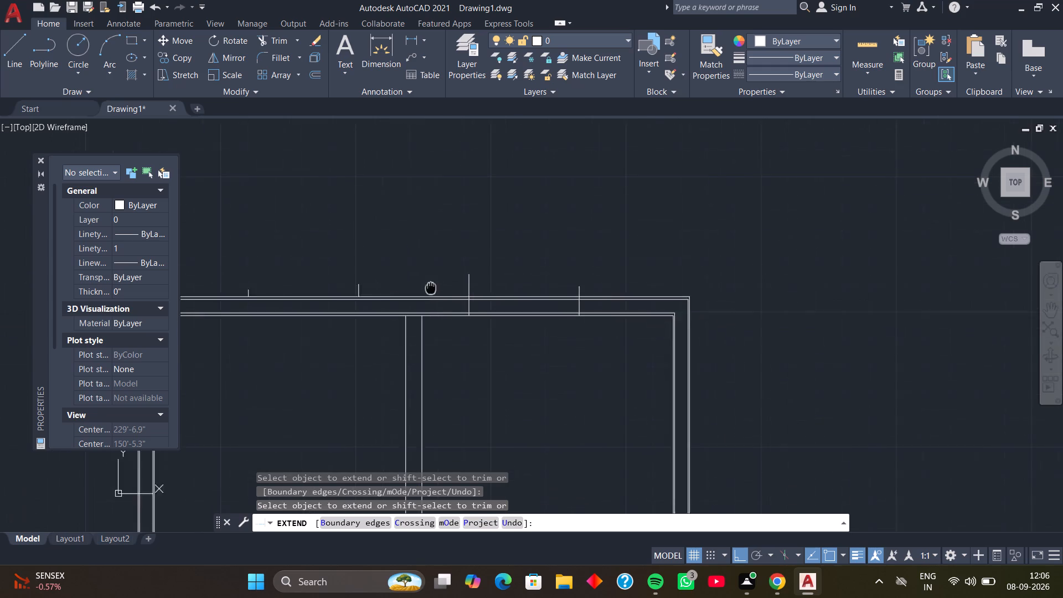
middle_click_drag(439, 286, 584, 261)
scroll(539, 274, "up", 1)
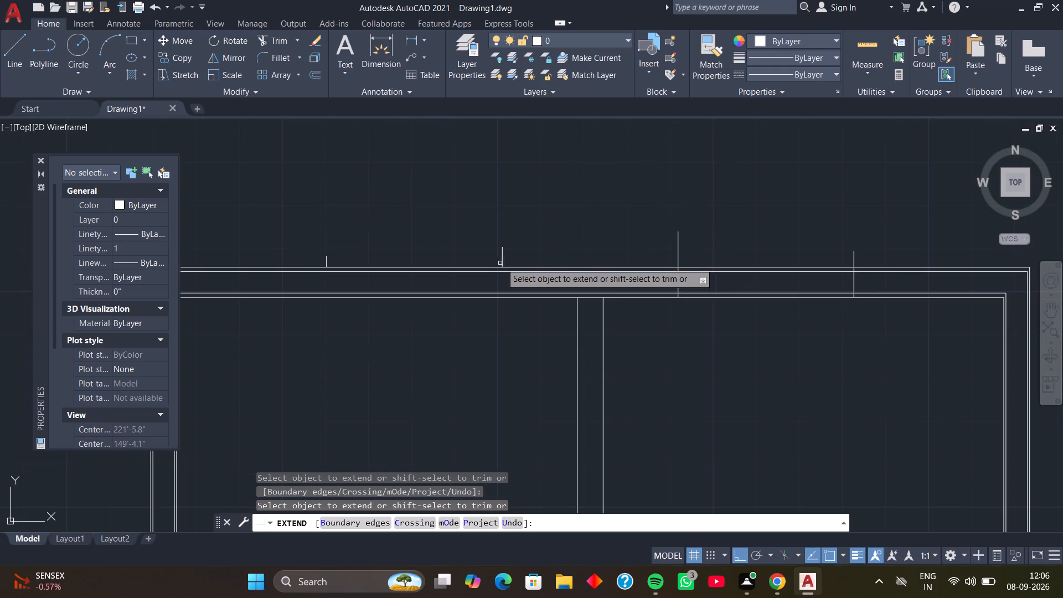
left_click(503, 262)
left_click(503, 270)
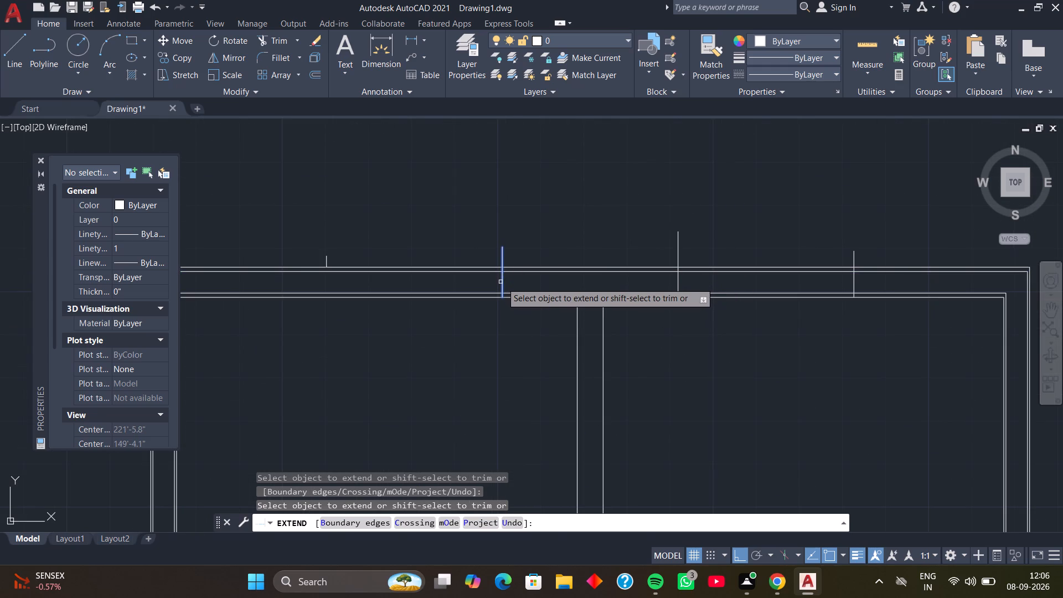
left_click(502, 282)
Extend the leftmost division tick down through the top wall to its innermost line.
middle_click_drag(365, 270, 372, 268)
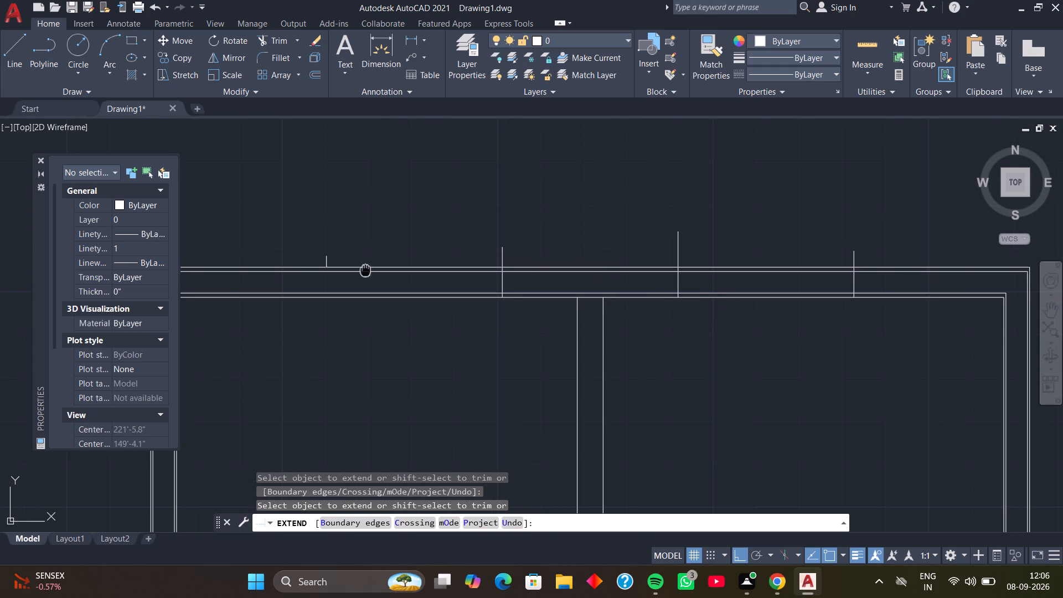
middle_click_drag(372, 268, 436, 246)
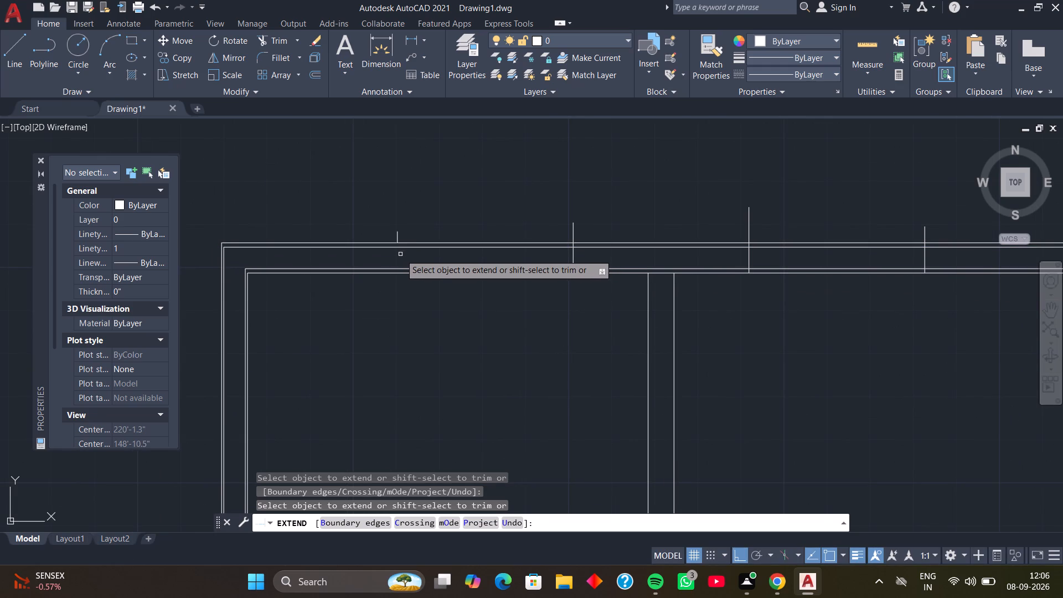
scroll(400, 254, "up", 1)
left_click(395, 225)
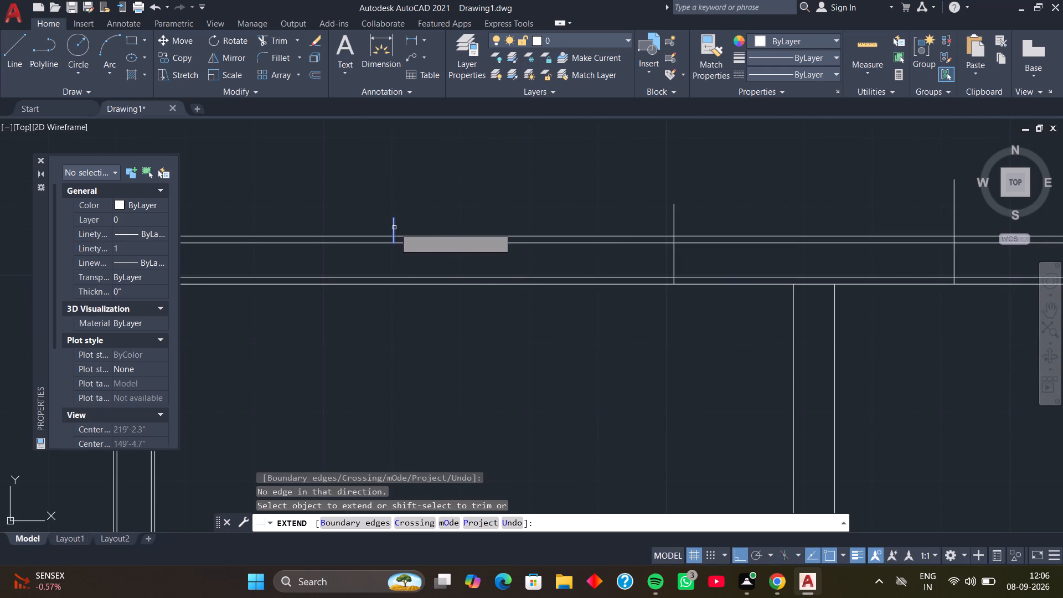
left_click(394, 228)
left_click(395, 236)
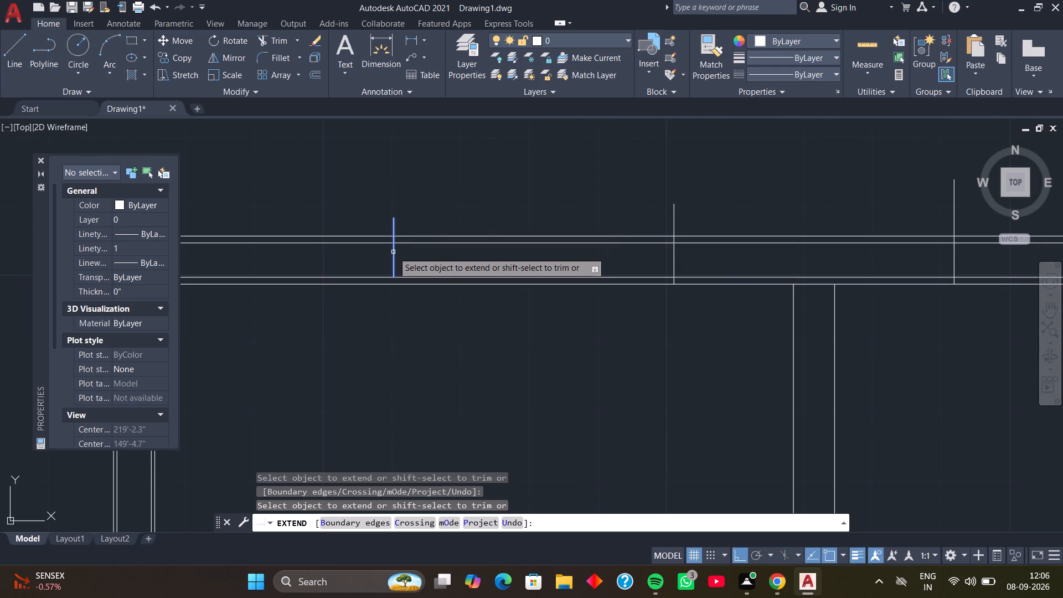
left_click(393, 257)
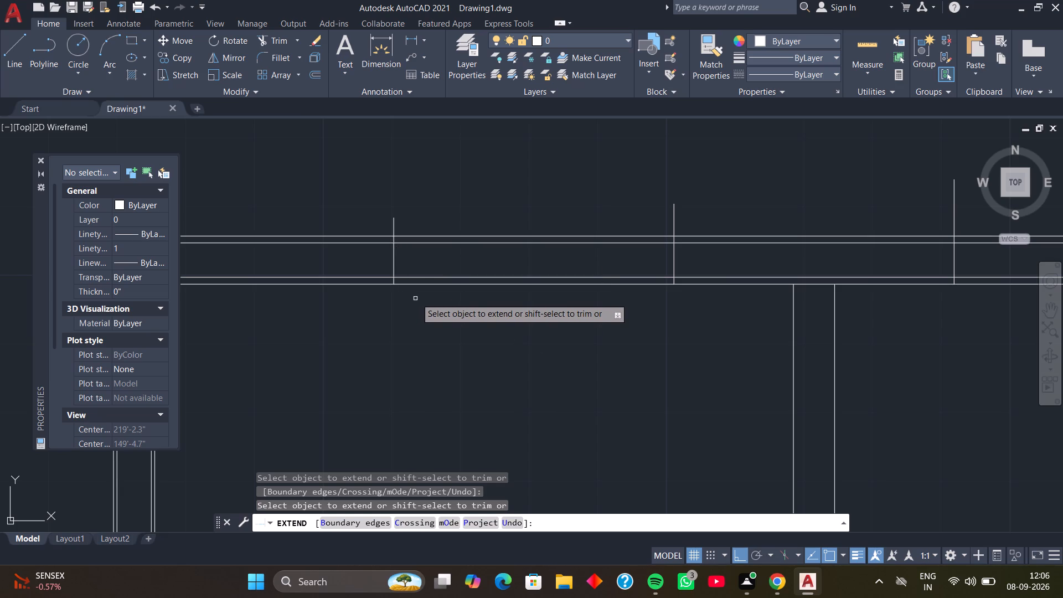
Trim off the parts of the four division ticks that project above the top wall's outermost line.
scroll(415, 303, "down", 2)
middle_click_drag(414, 304, 355, 321)
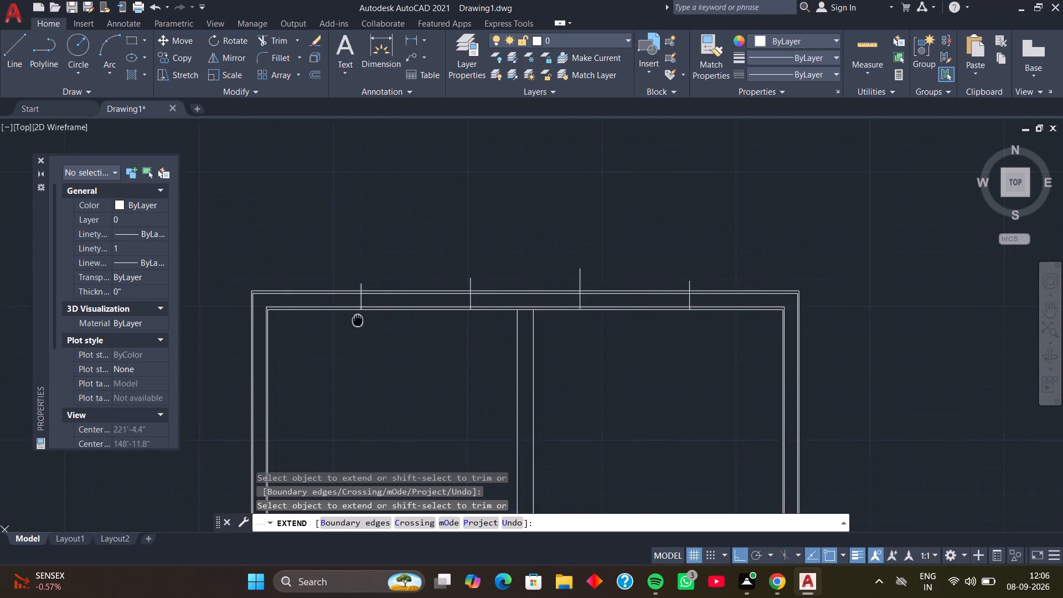
middle_click_drag(355, 321, 347, 326)
key("space")
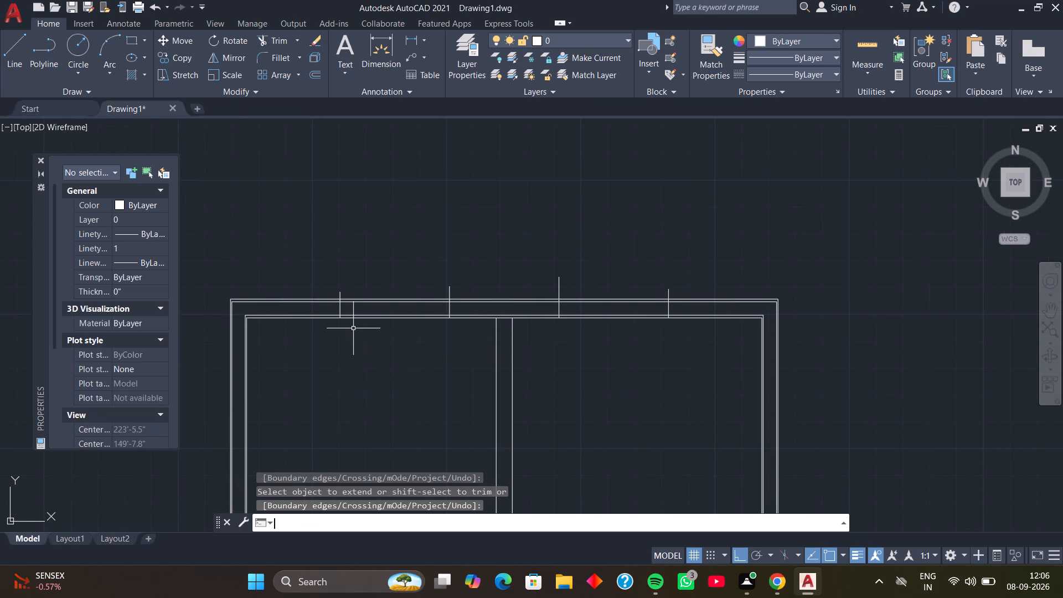
key("t")
type("R")
key("space")
scroll(331, 288, "up", 2)
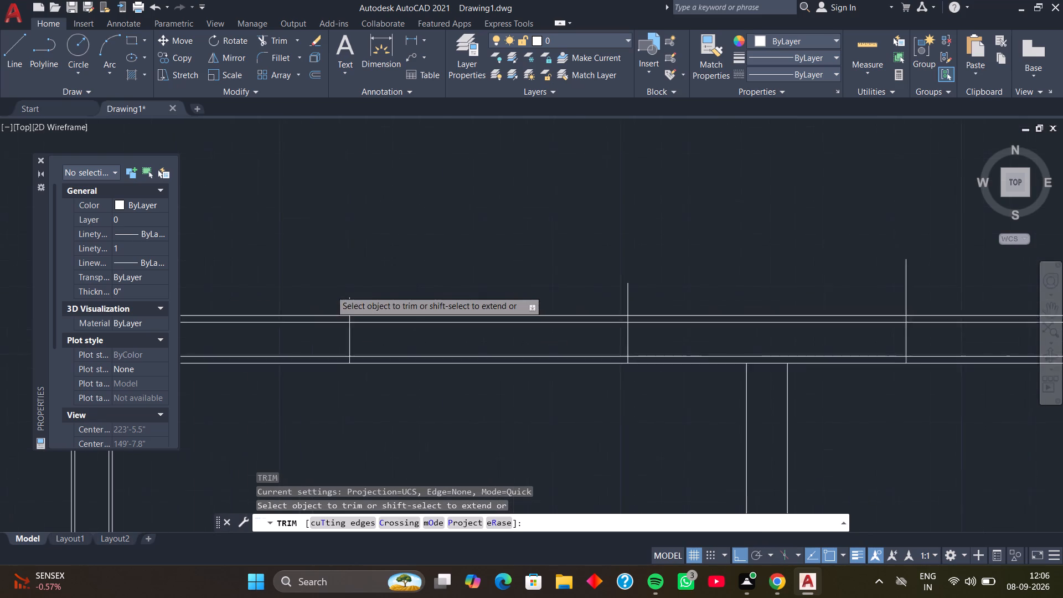
scroll(331, 287, "up", 2)
left_click(374, 319)
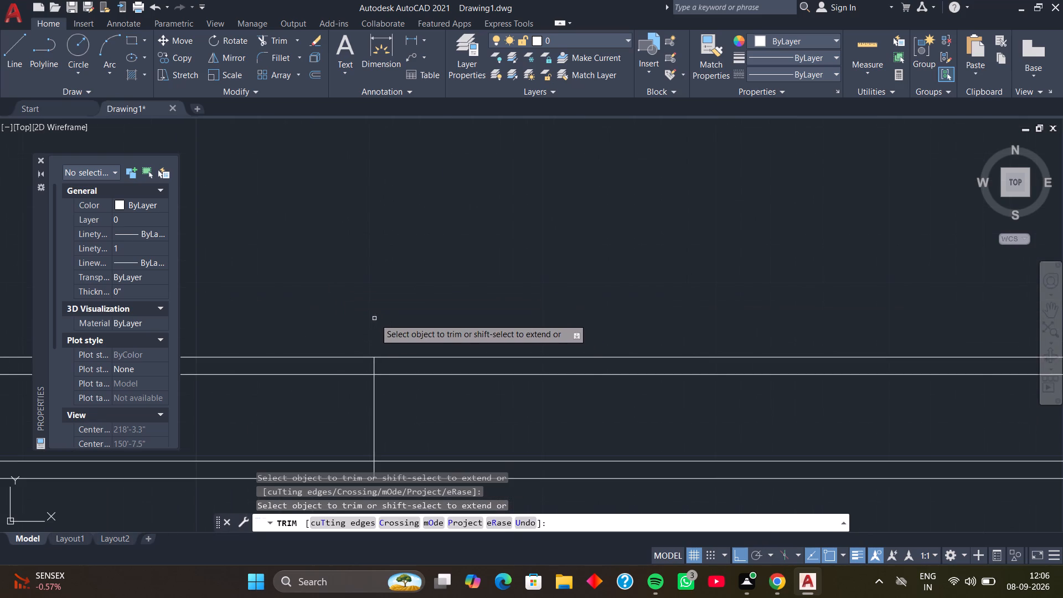
scroll(376, 318, "down", 3)
middle_click_drag(409, 312, 248, 300)
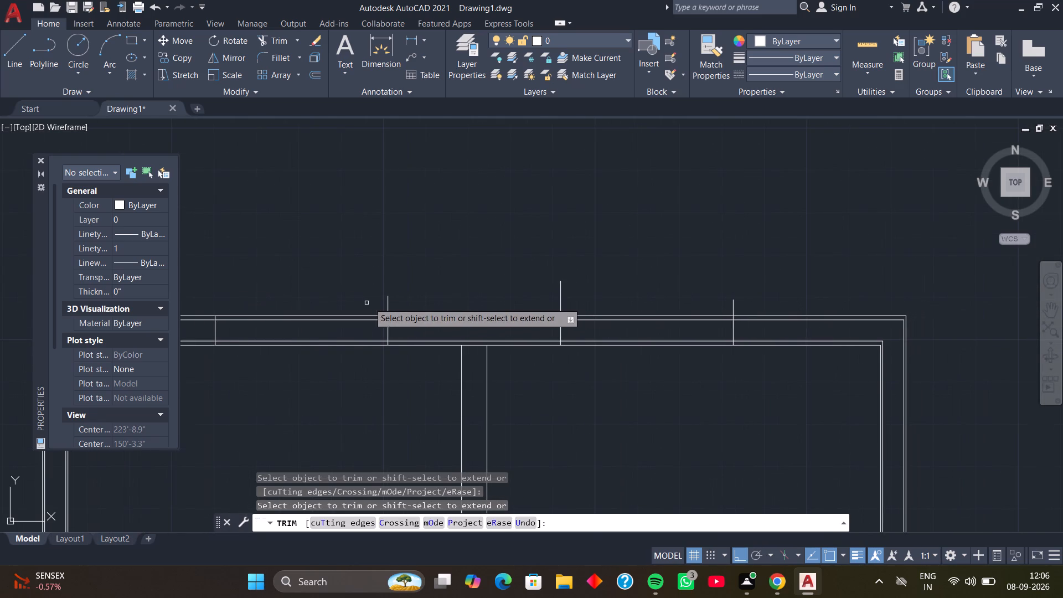
left_click(389, 303)
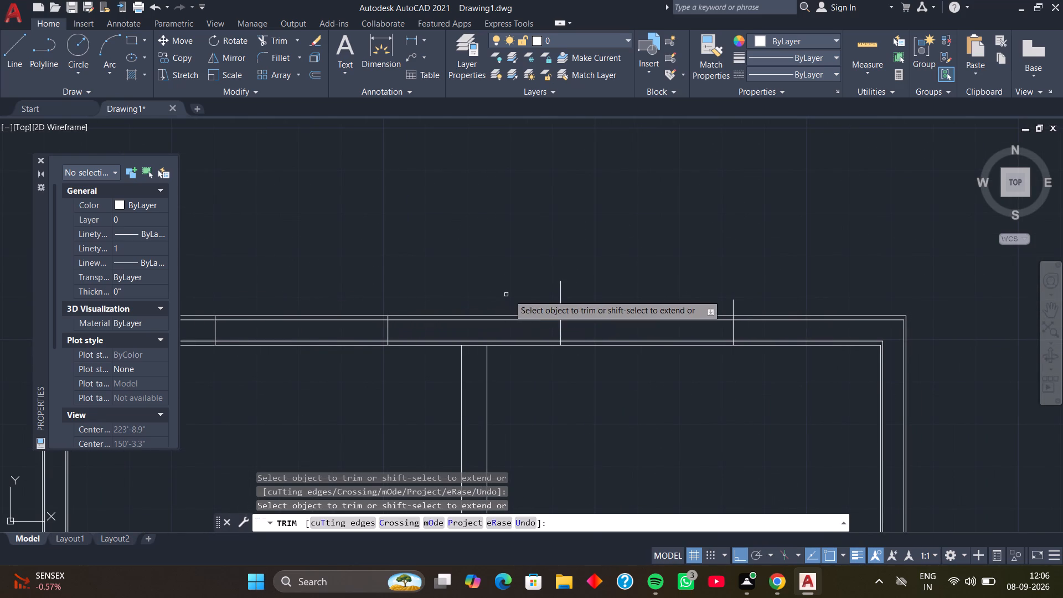
left_click(561, 302)
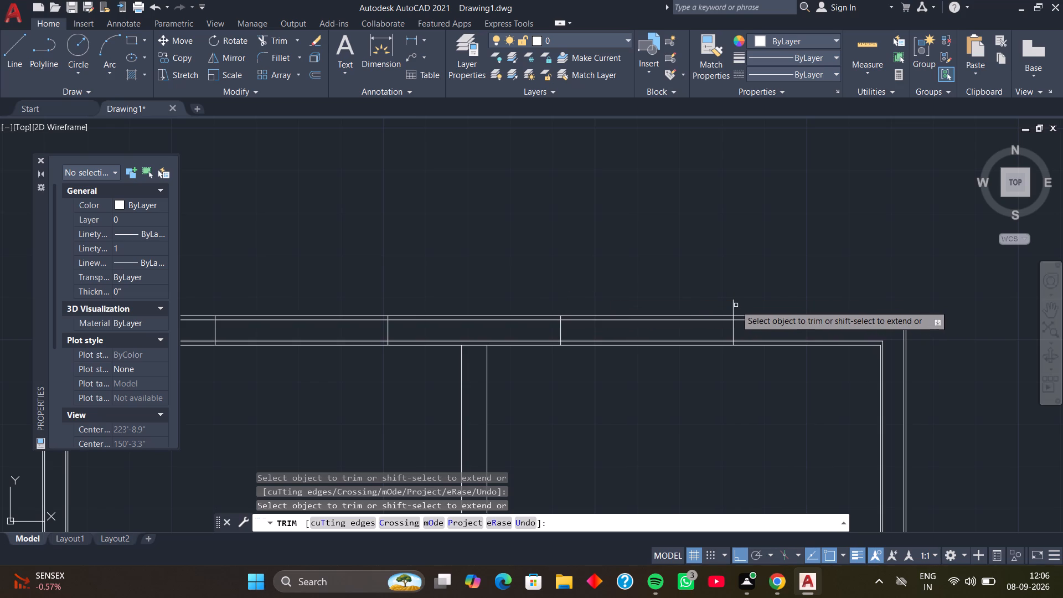
left_click(734, 305)
scroll(633, 257, "down", 1)
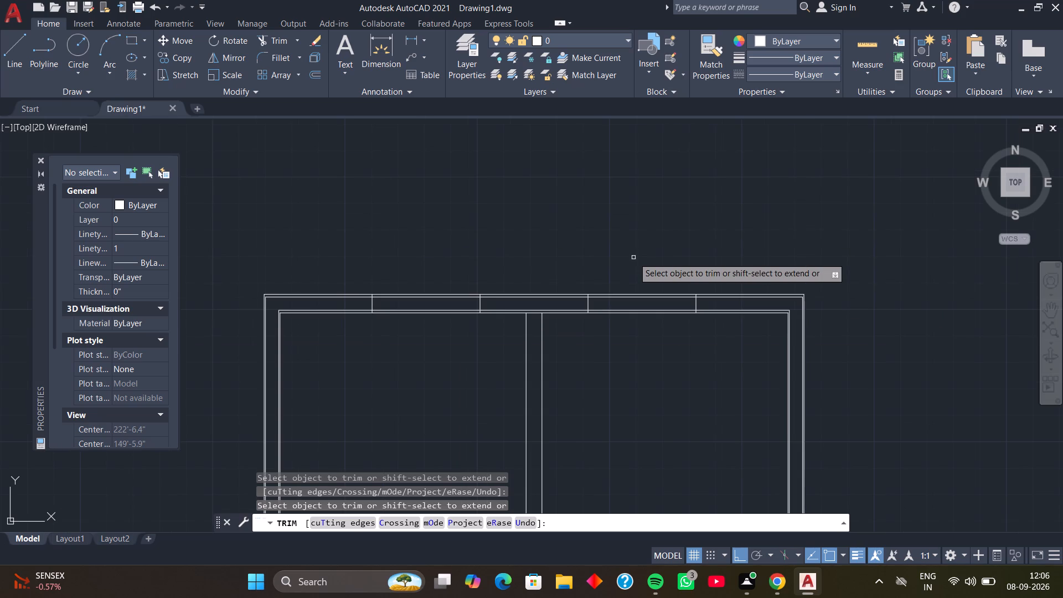
middle_click_drag(623, 258, 527, 241)
middle_click_drag(527, 241, 500, 238)
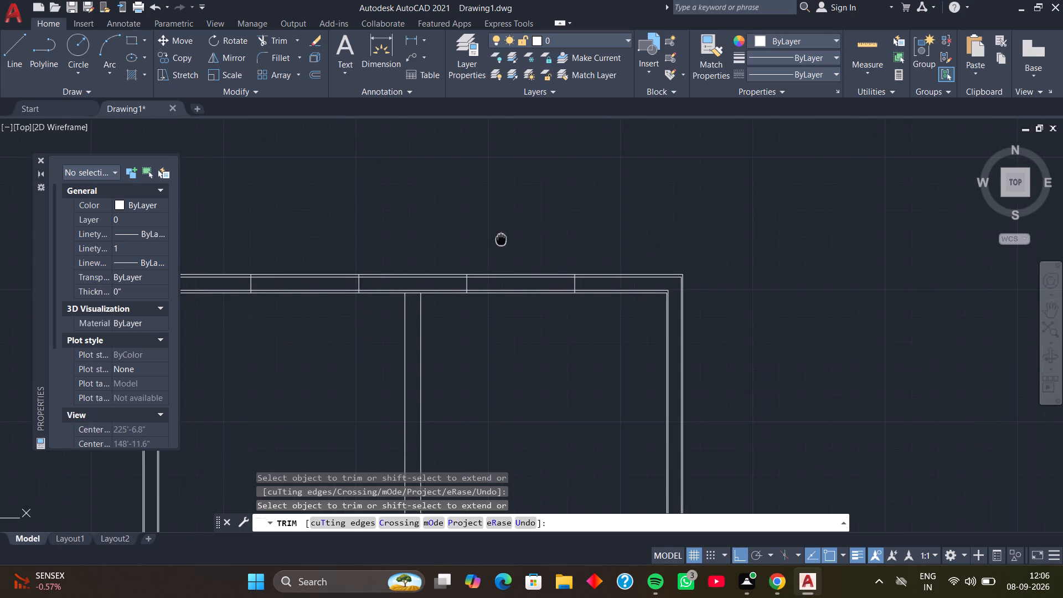
middle_click_drag(500, 238, 498, 237)
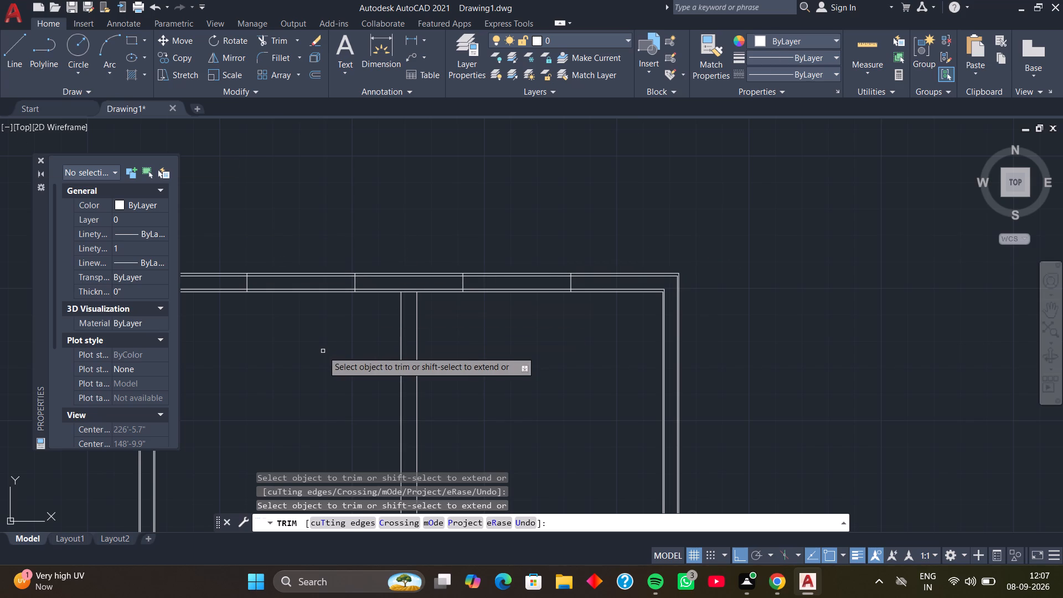
key("Escape")
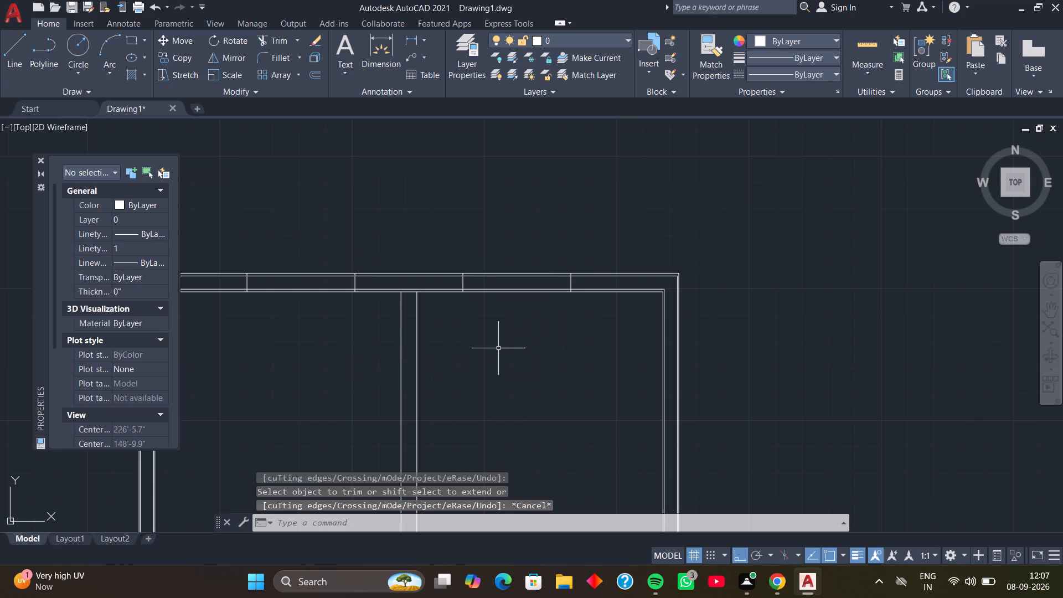
With ortho off, draw a 45° line about 7.1" long from the rightmost tick's inner-wall intersection up rightward to the wall's second line.
middle_click_drag(496, 348, 449, 358)
middle_click_drag(446, 359, 430, 364)
middle_click_drag(430, 360, 416, 416)
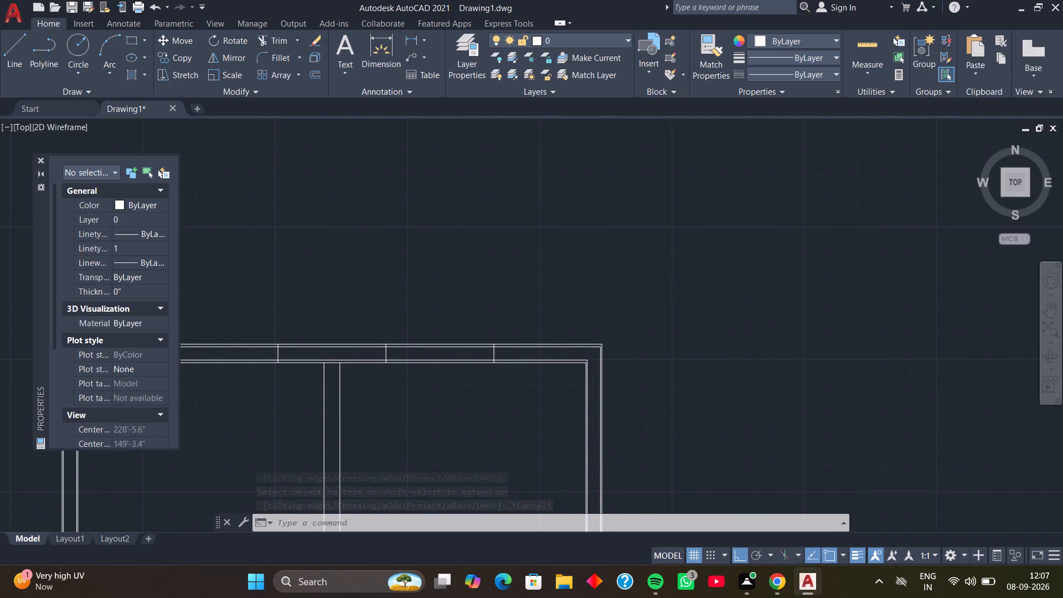
scroll(492, 342, "up", 2)
middle_click_drag(500, 373, 465, 368)
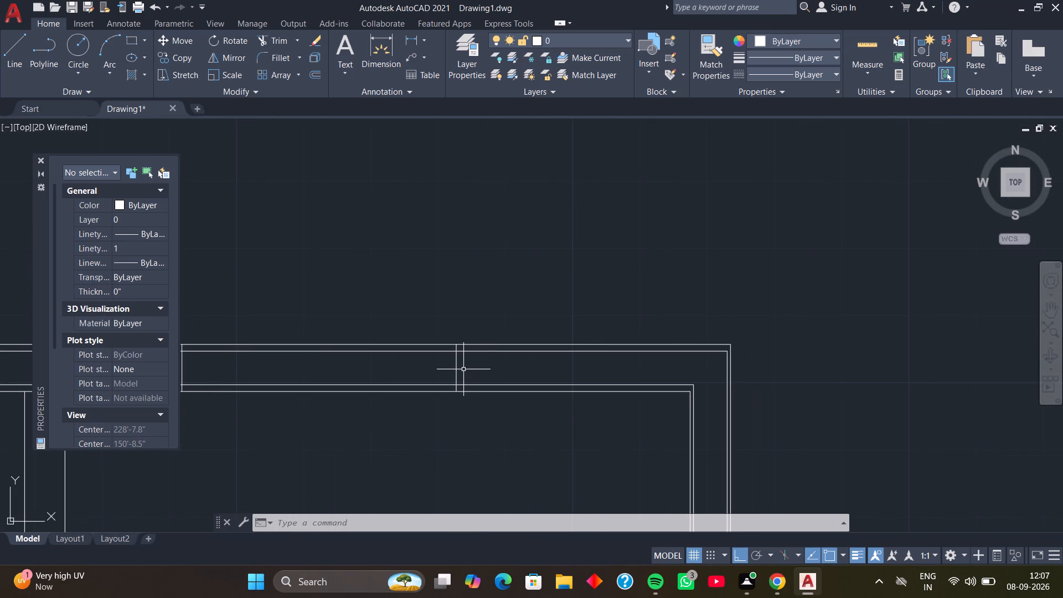
key("l")
key("space")
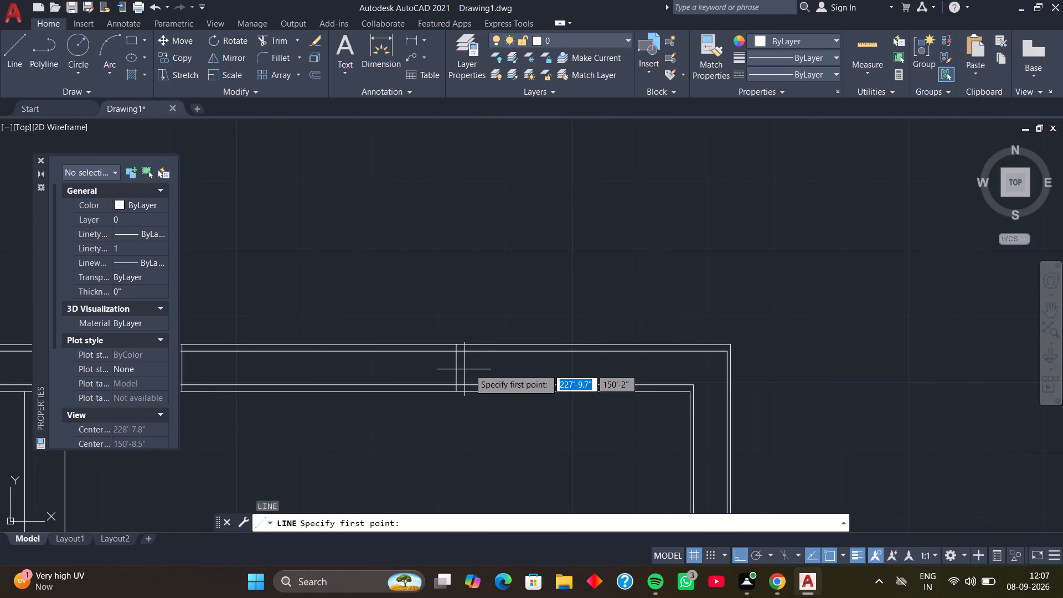
left_click(458, 382)
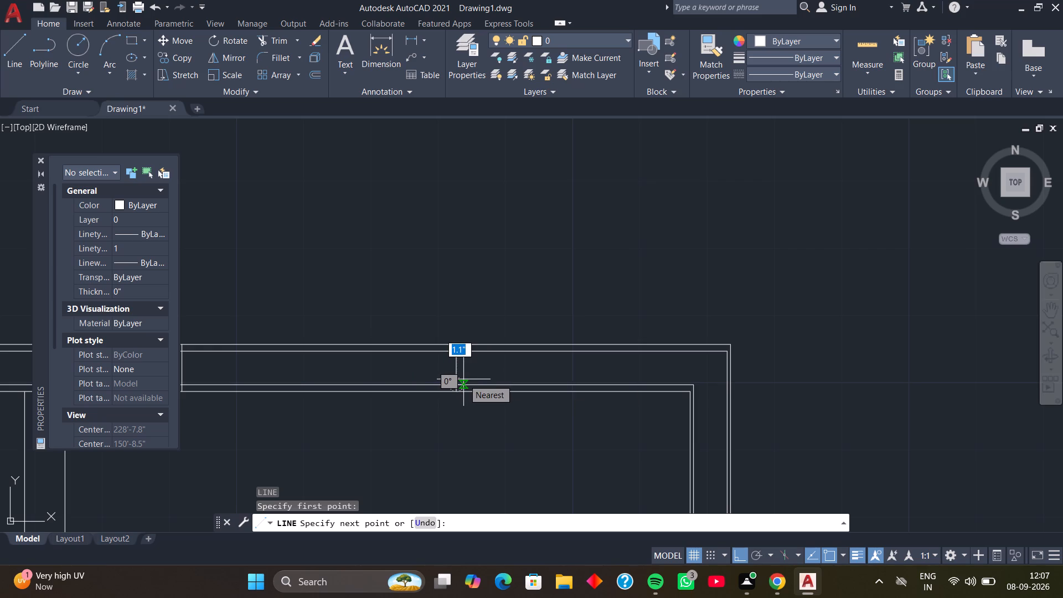
key("F8")
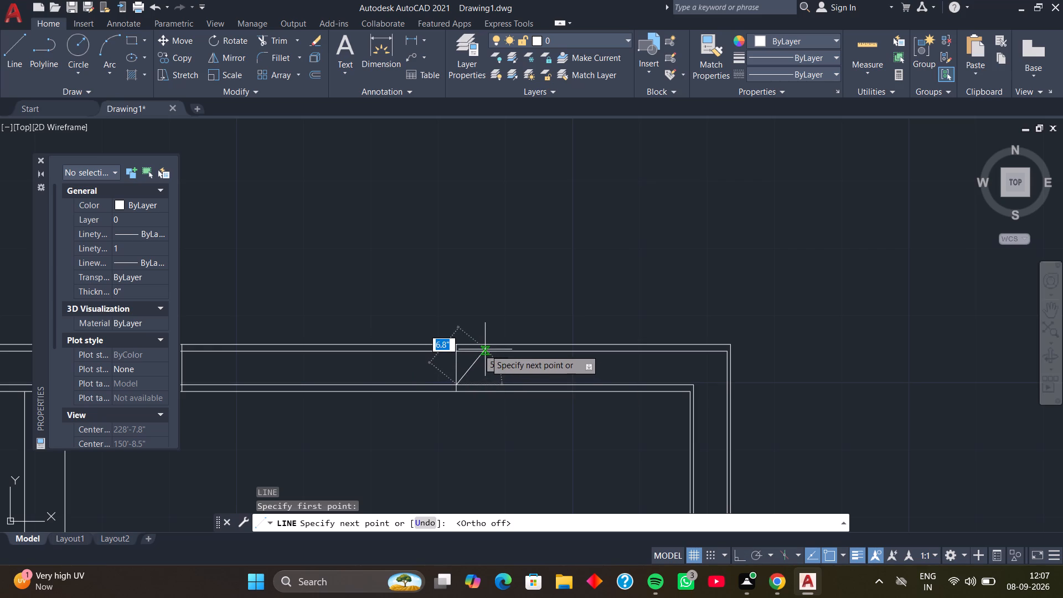
scroll(485, 349, "up", 2)
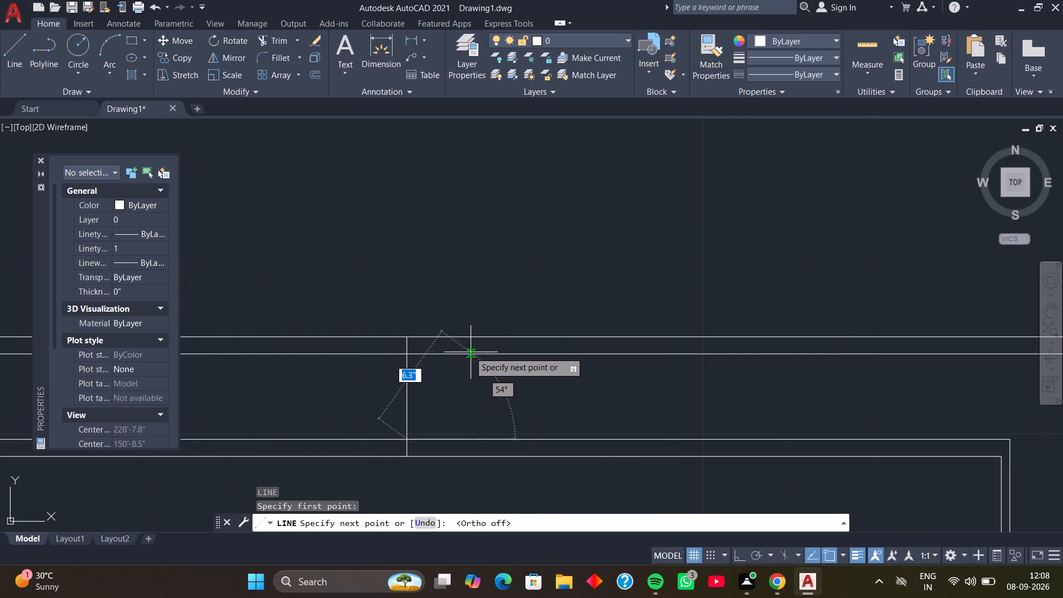
scroll(468, 352, "up", 1)
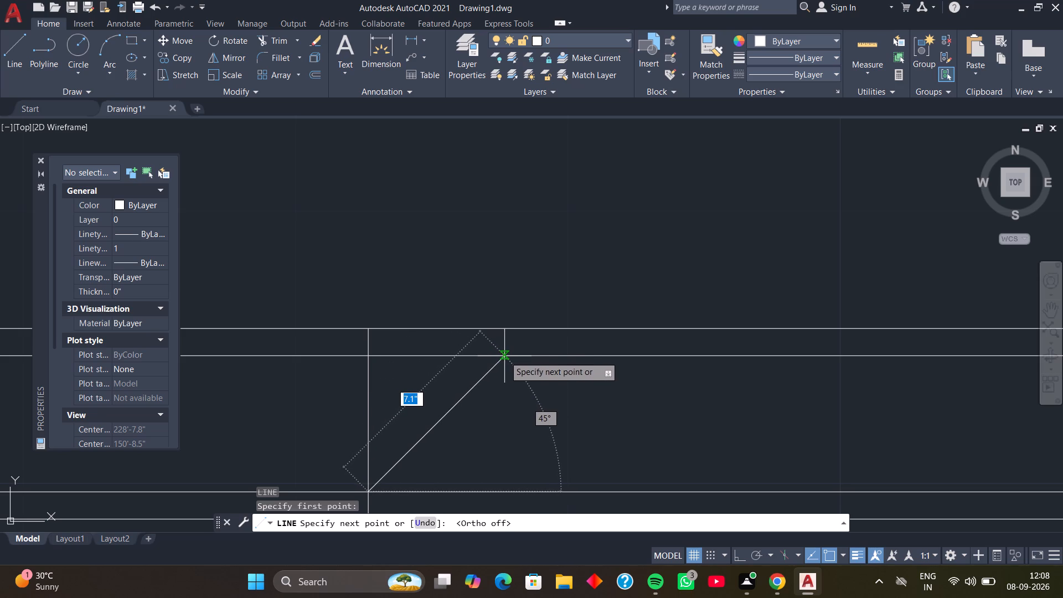
left_click(504, 356)
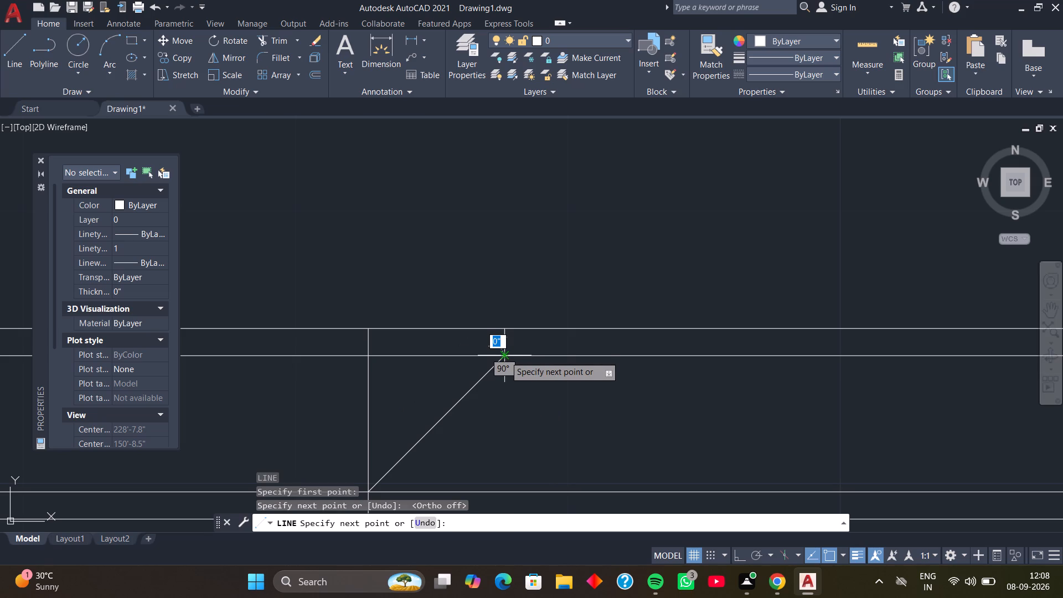
key("space")
Trim the top wall's second line between the rightmost division tick and the upper end of the diagonal.
scroll(436, 378, "down", 1)
middle_click_drag(438, 386, 453, 384)
middle_click_drag(453, 384, 453, 396)
type("TR")
key("space")
left_click(444, 374)
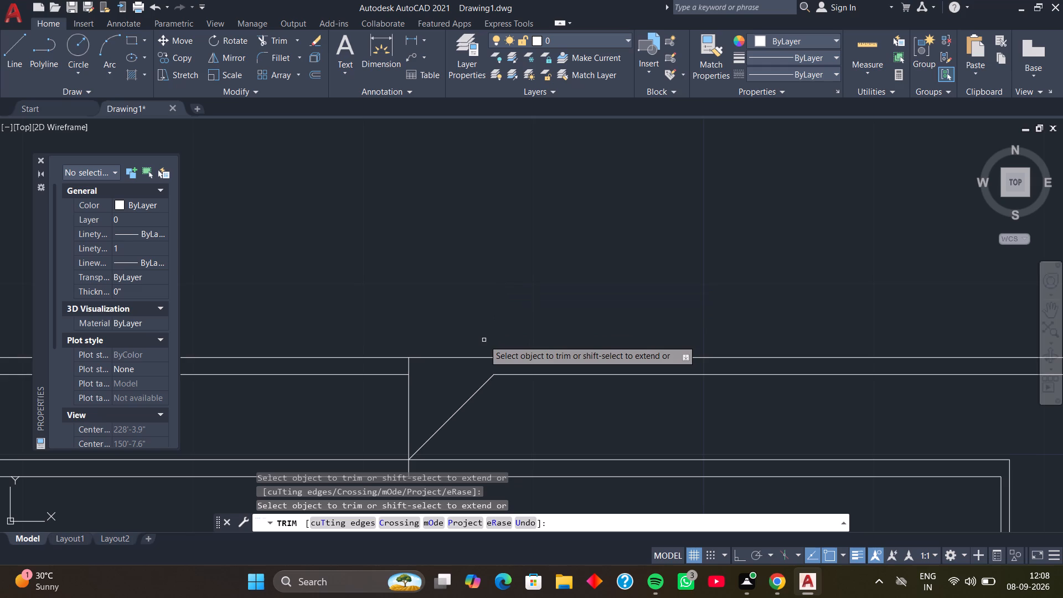
Trim the top wall's second line between the rightmost division tick and the tick just right of the central partition.
scroll(701, 347, "down", 3)
middle_click_drag(673, 392, 681, 397)
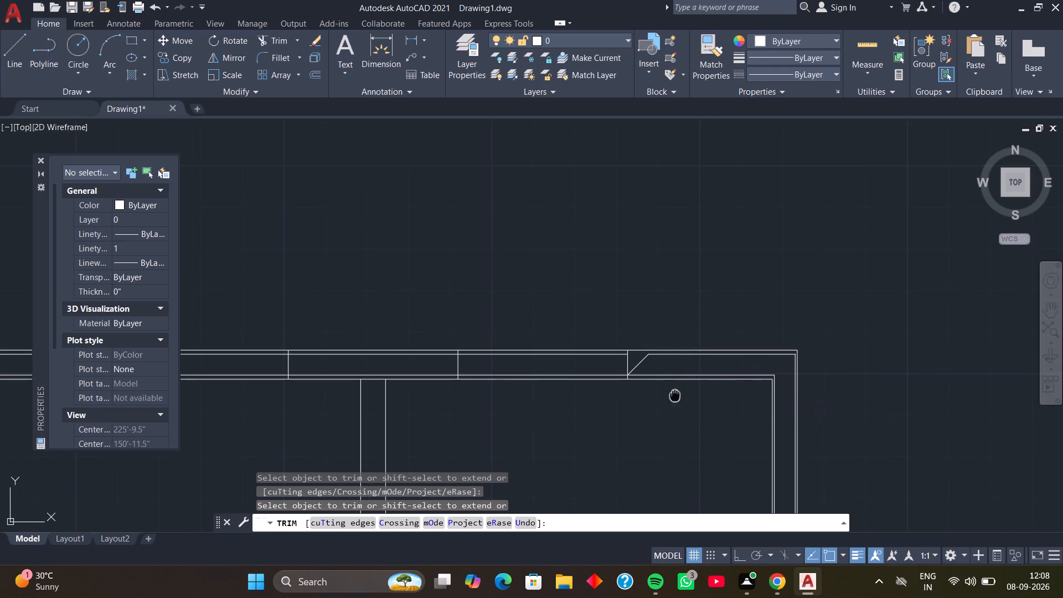
middle_click_drag(681, 397, 717, 413)
middle_click_drag(598, 419, 663, 449)
middle_click_drag(603, 465, 601, 466)
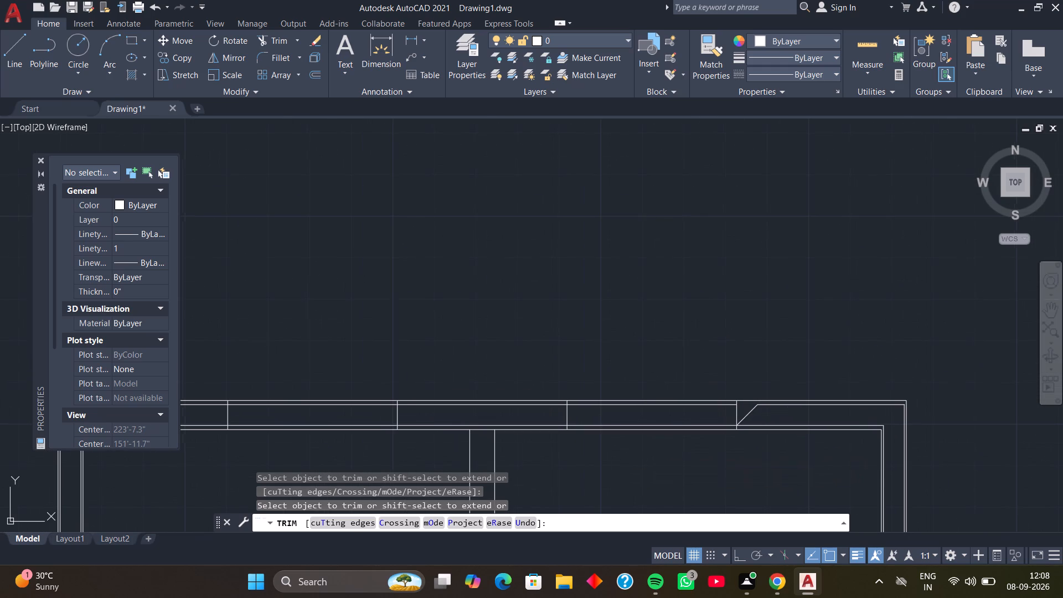
middle_click_drag(601, 466, 665, 489)
middle_click_drag(615, 488, 638, 497)
middle_click_drag(626, 467, 608, 467)
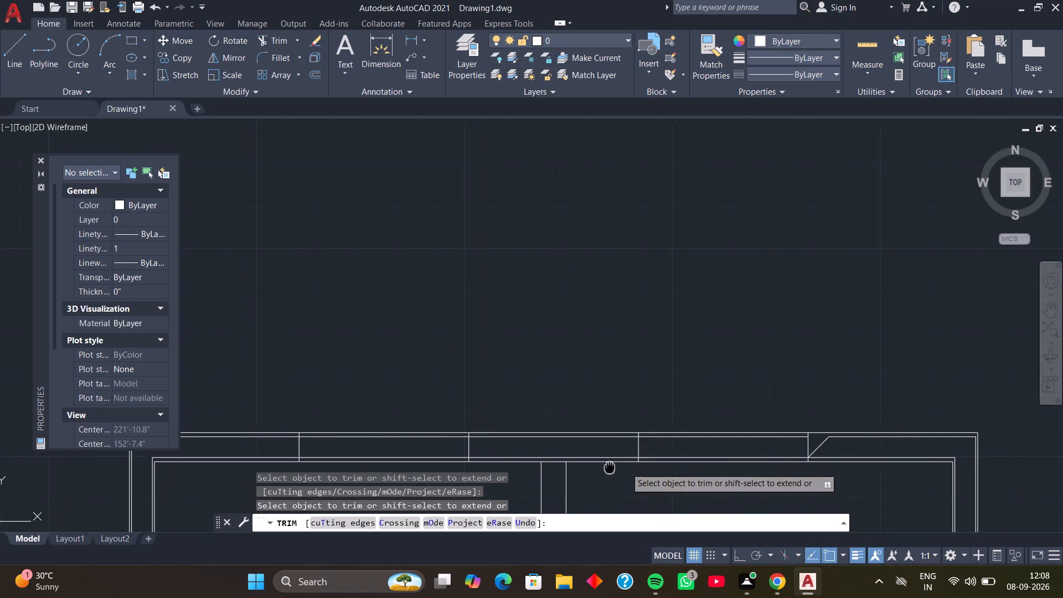
middle_click_drag(608, 467, 602, 467)
scroll(597, 450, "up", 2)
middle_click_drag(589, 445, 576, 445)
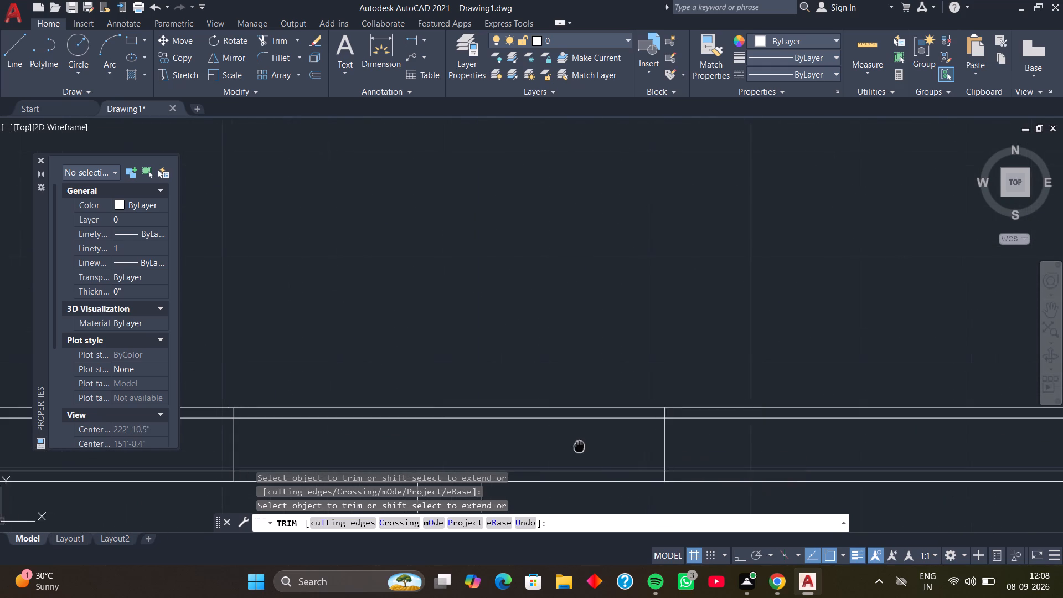
middle_click_drag(576, 445, 558, 441)
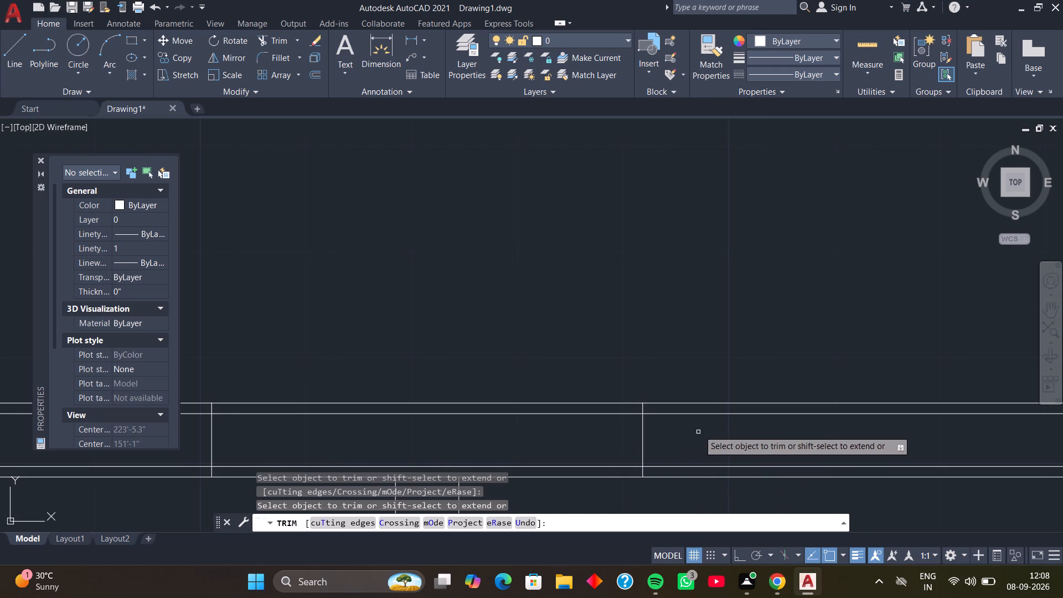
right_click_drag(700, 416, 679, 424)
left_click(642, 366)
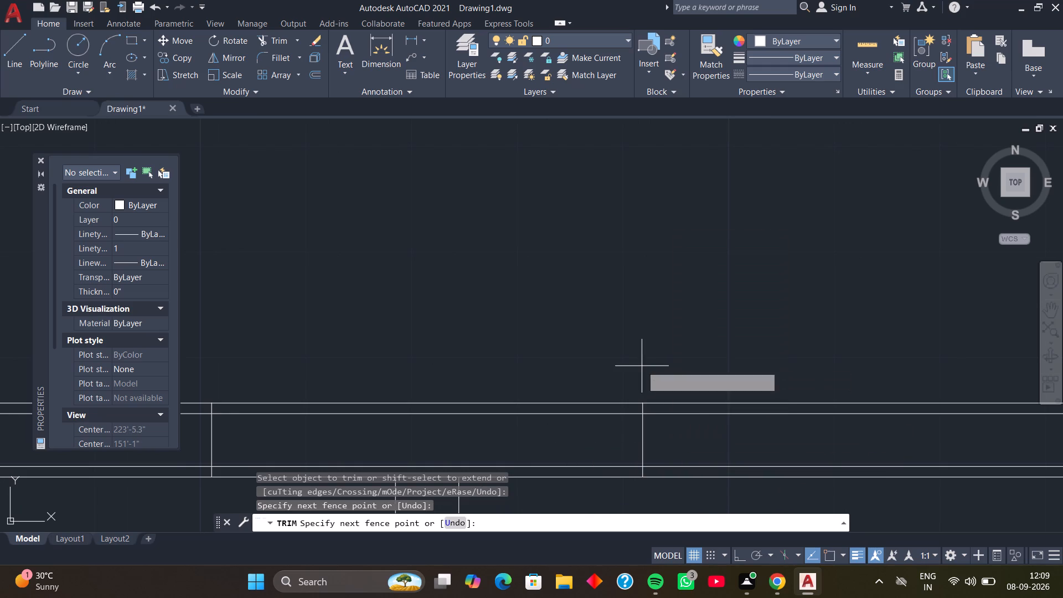
left_click(651, 372)
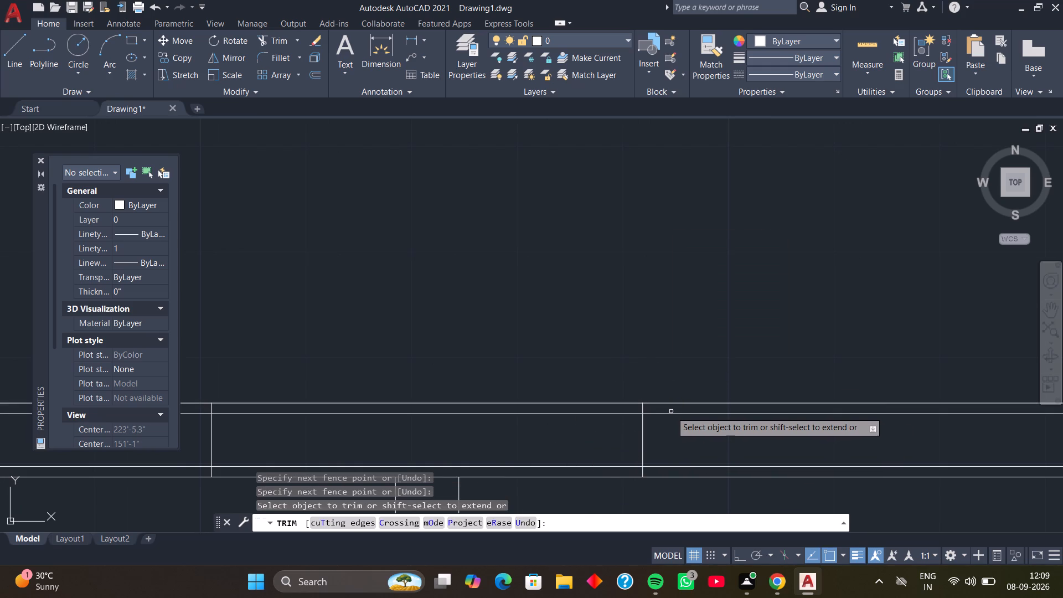
left_click(673, 414)
Draw a 135° line about 7.1" long from the inner-wall intersection of the tick just right of the central partition up leftward to the wall's second line.
scroll(673, 414, "down", 2)
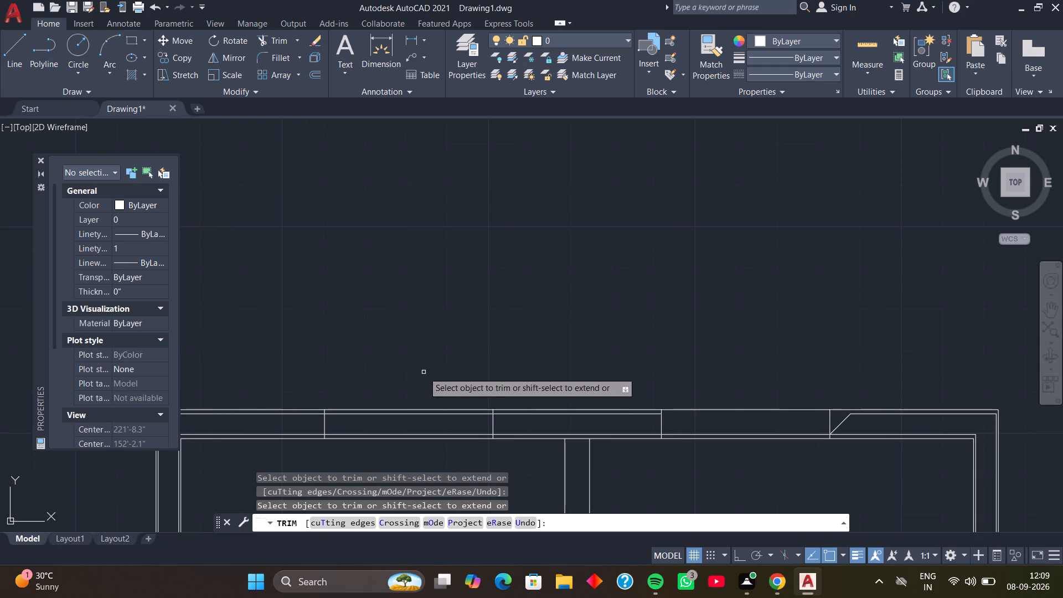
scroll(450, 348, "down", 1)
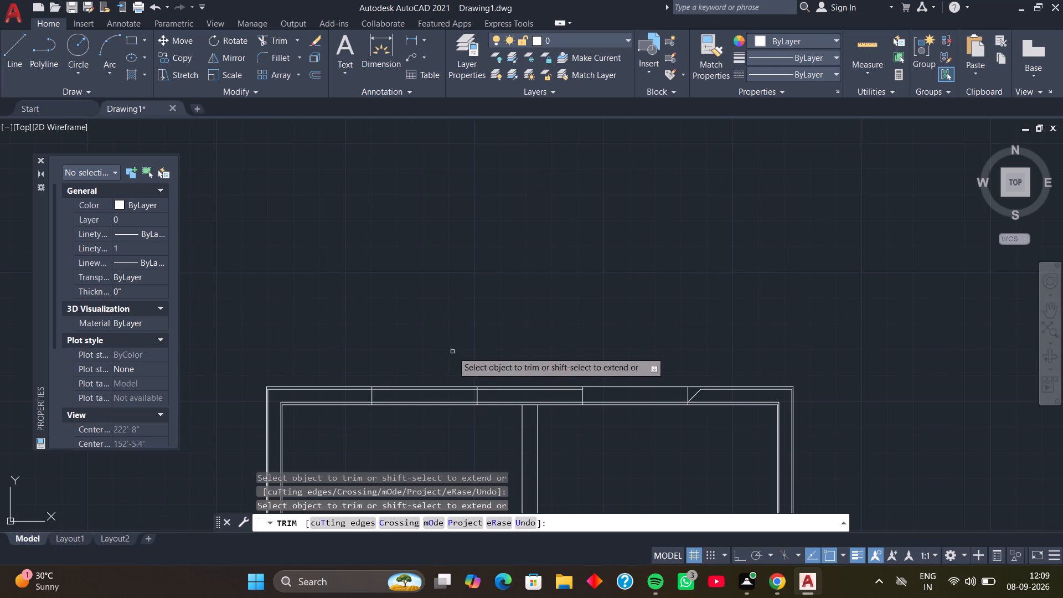
middle_click_drag(451, 352, 485, 347)
middle_click_drag(476, 348, 502, 327)
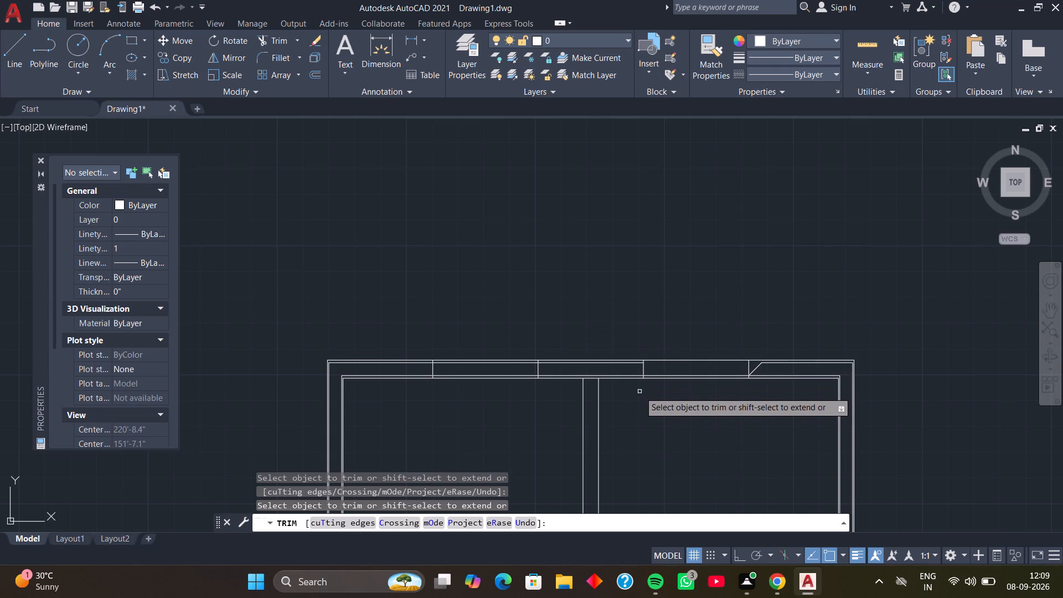
scroll(639, 391, "up", 2)
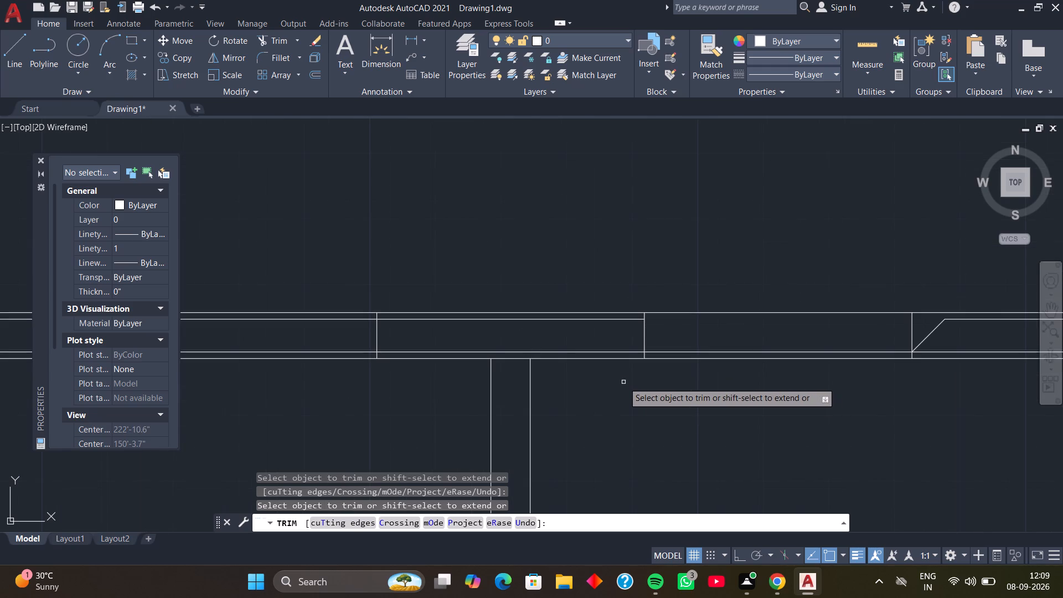
scroll(623, 382, "up", 1)
middle_click_drag(599, 373, 673, 440)
middle_click_drag(577, 388, 615, 401)
middle_click_drag(556, 388, 583, 391)
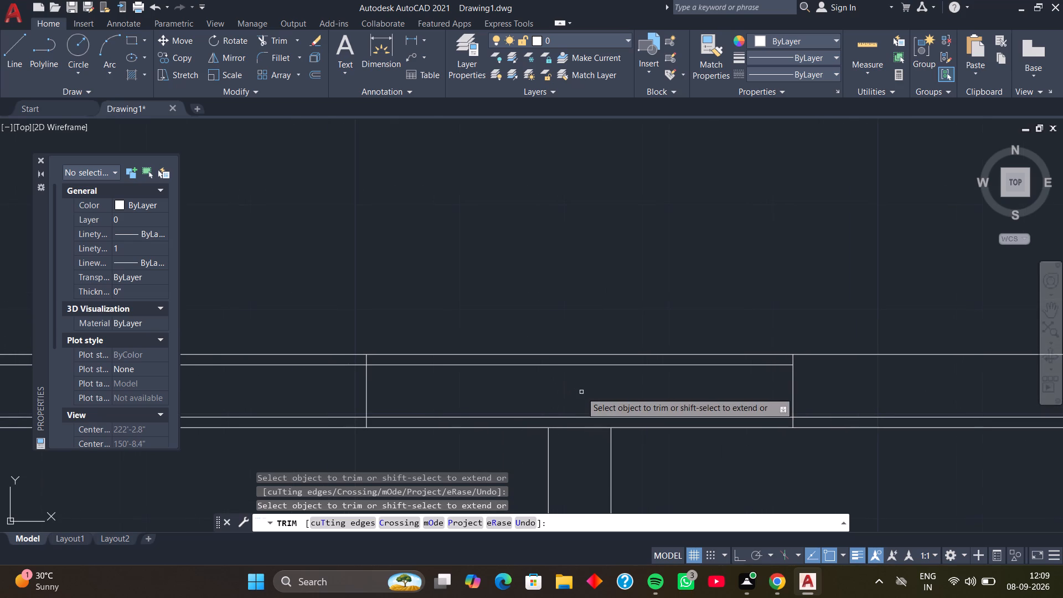
scroll(581, 392, "down", 2)
middle_click_drag(584, 394, 559, 394)
middle_click_drag(559, 395, 542, 395)
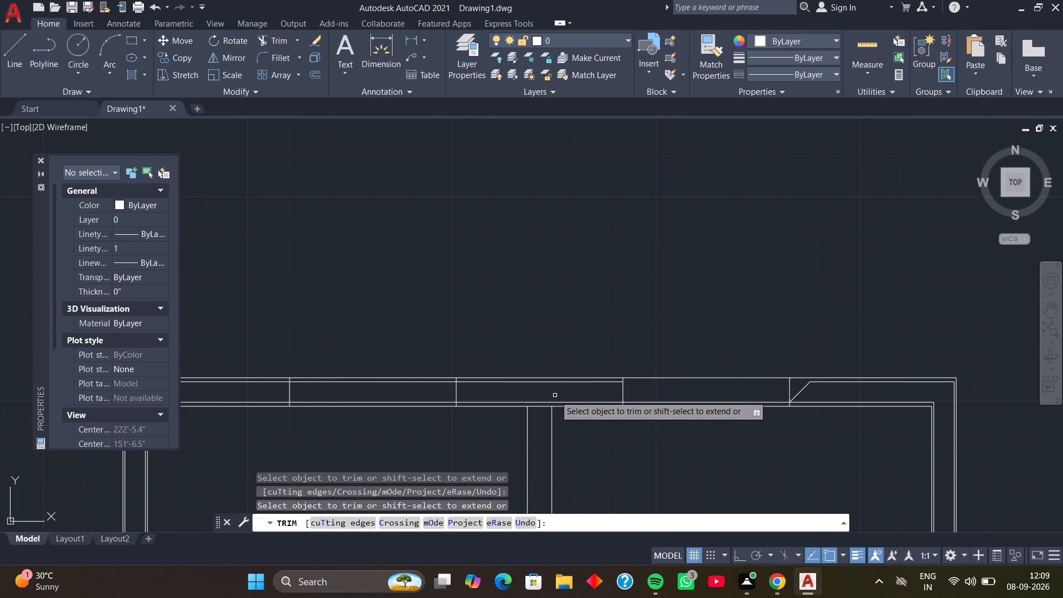
key("space")
scroll(554, 390, "up", 1)
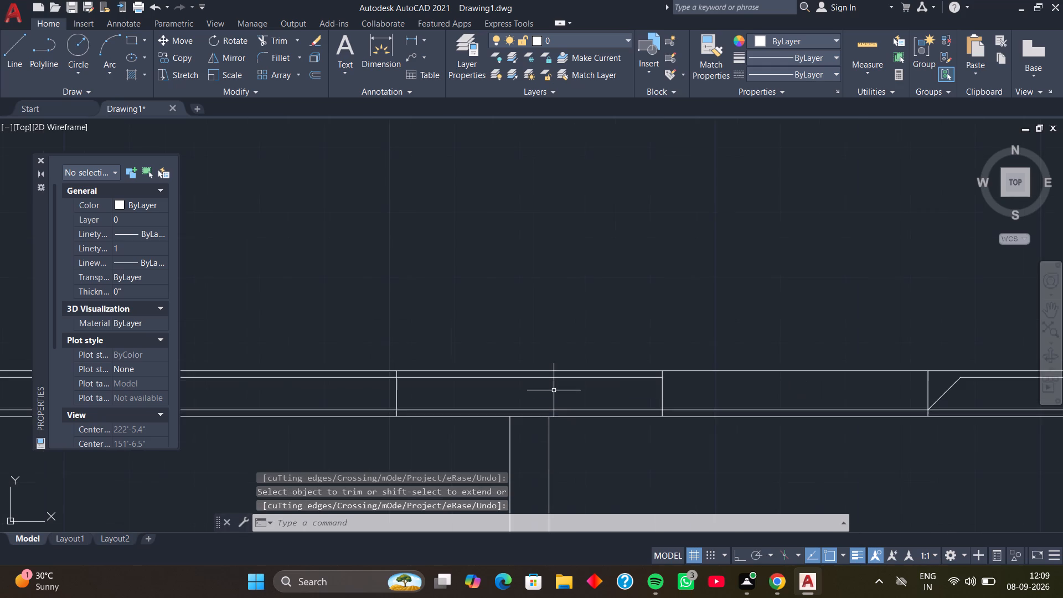
scroll(553, 390, "up", 1)
type("L")
key("space")
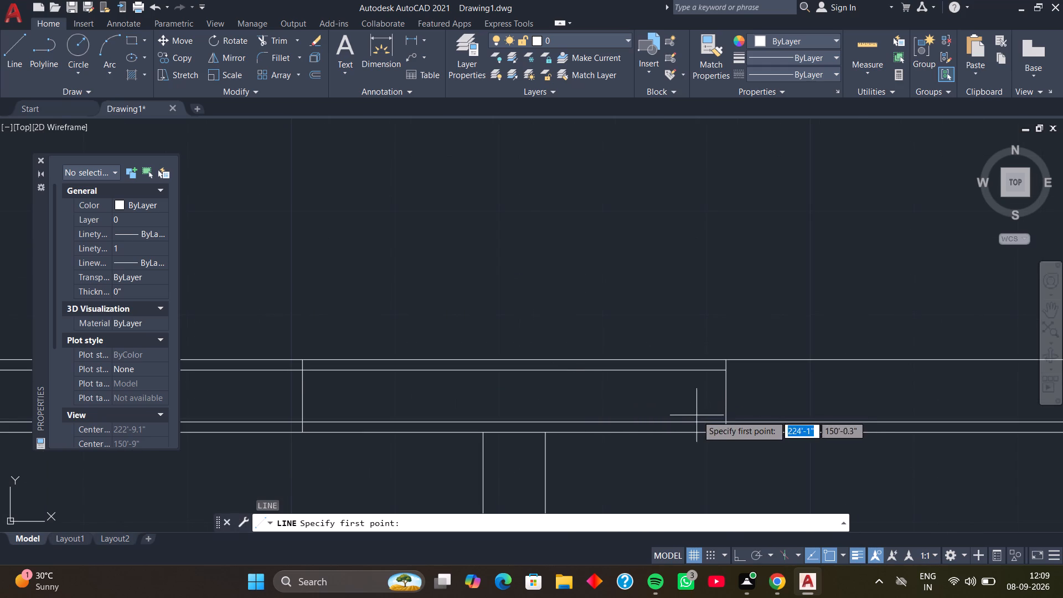
left_click(726, 422)
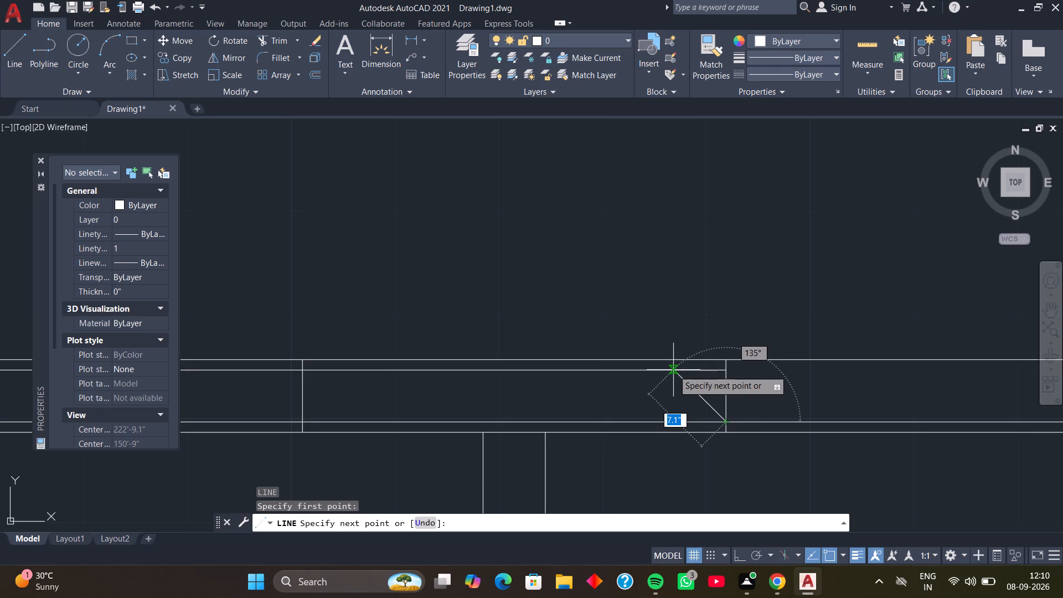
left_click(673, 370)
key("space")
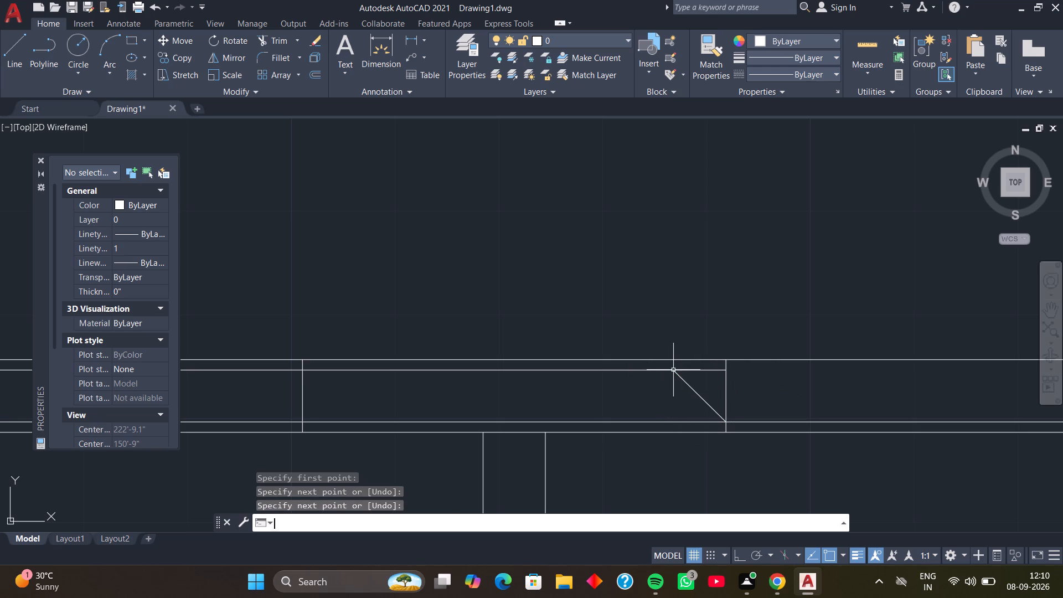
Draw a 45° line about 7.1" long from the inner-wall intersection of the tick just left of the central partition up rightward to the wall's second line.
scroll(606, 405, "down", 1)
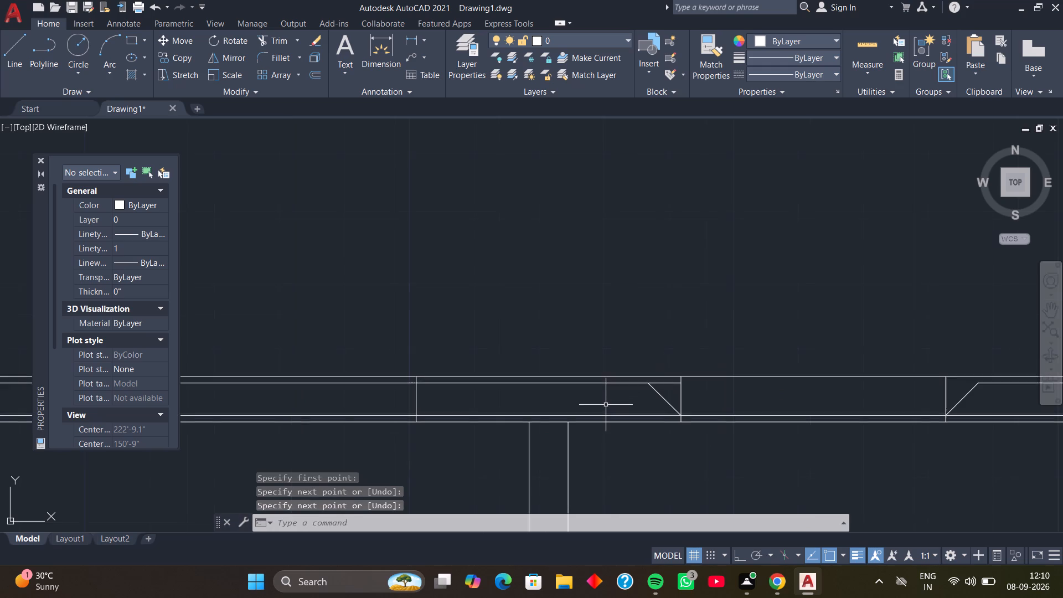
middle_click_drag(576, 408, 594, 405)
middle_click_drag(610, 404, 664, 401)
middle_click_drag(563, 403, 670, 388)
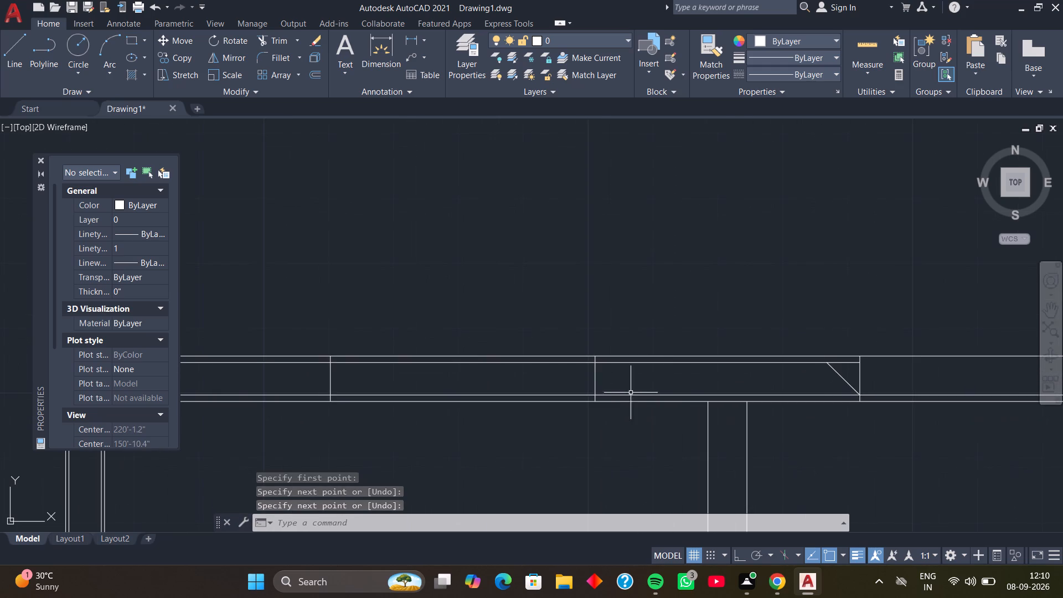
scroll(620, 393, "up", 2)
middle_click_drag(601, 378, 604, 397)
type("L")
key("space")
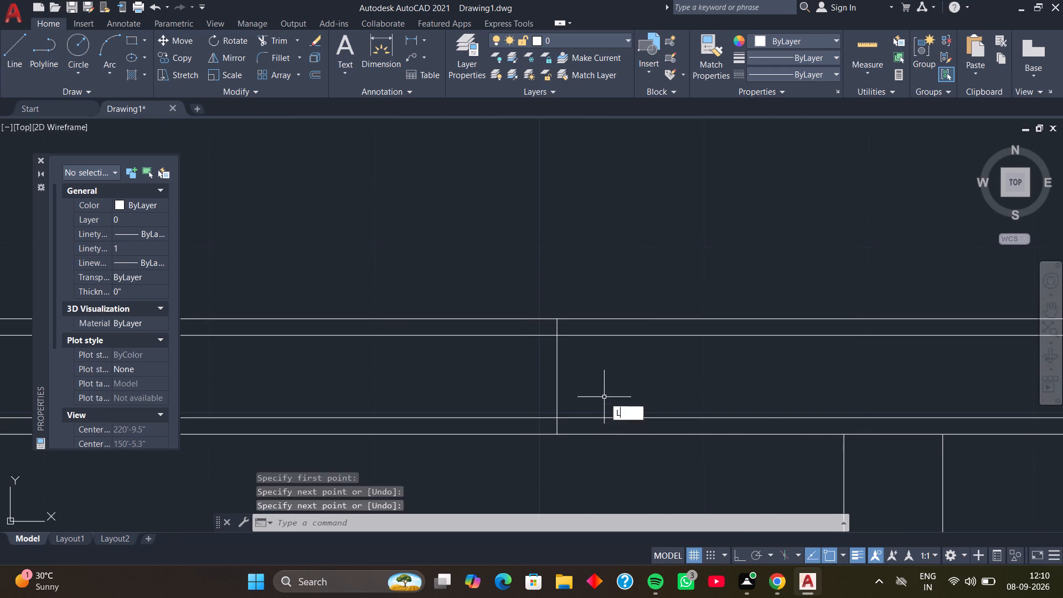
left_click(560, 417)
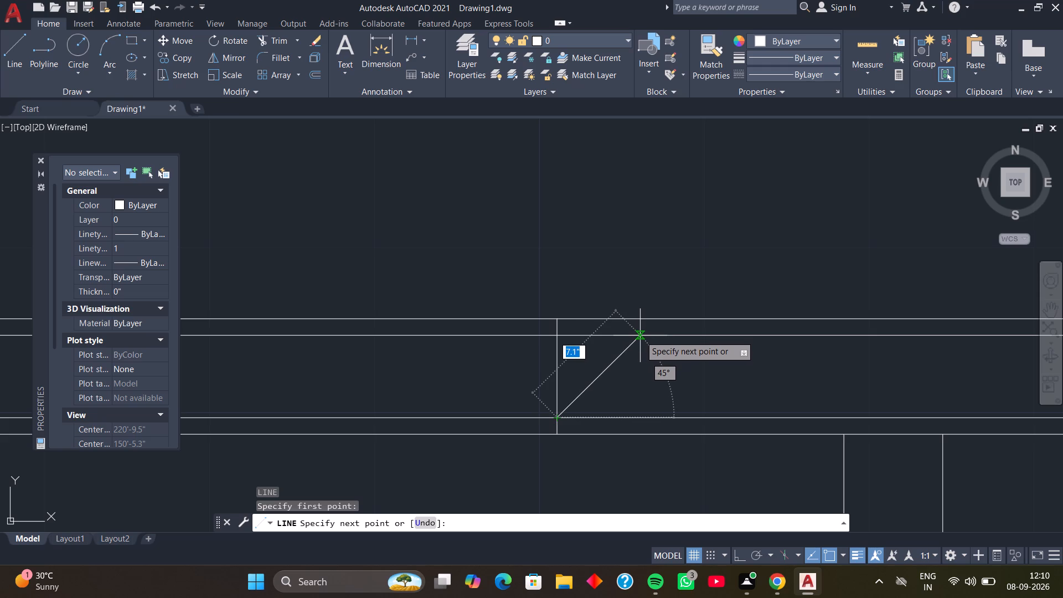
left_click(640, 336)
key("space")
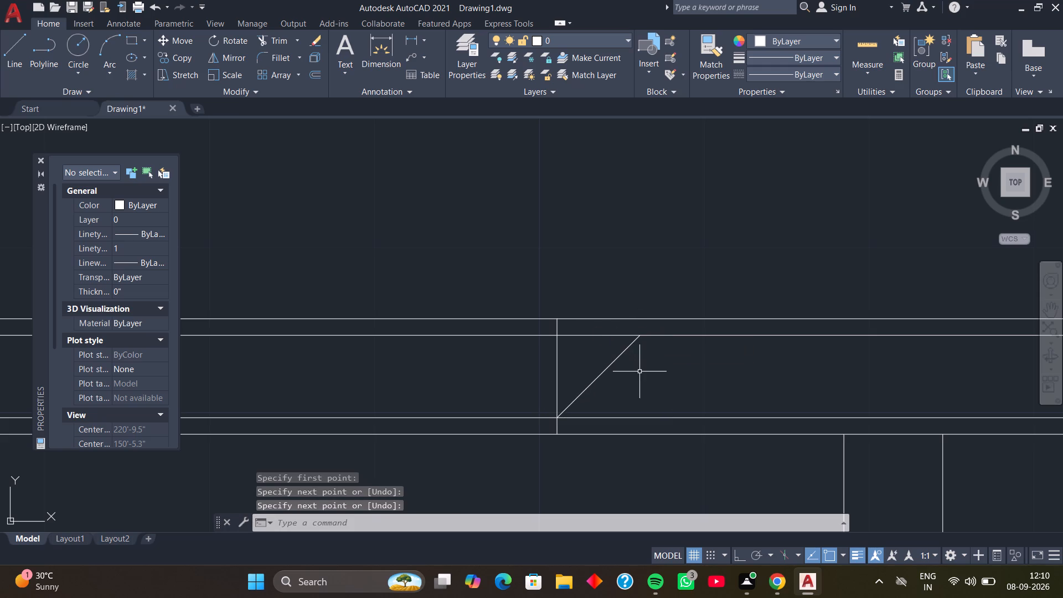
Trim the top wall's second line between each tick flanking the central partition and the upper end of its diagonal.
type("TR")
key("space")
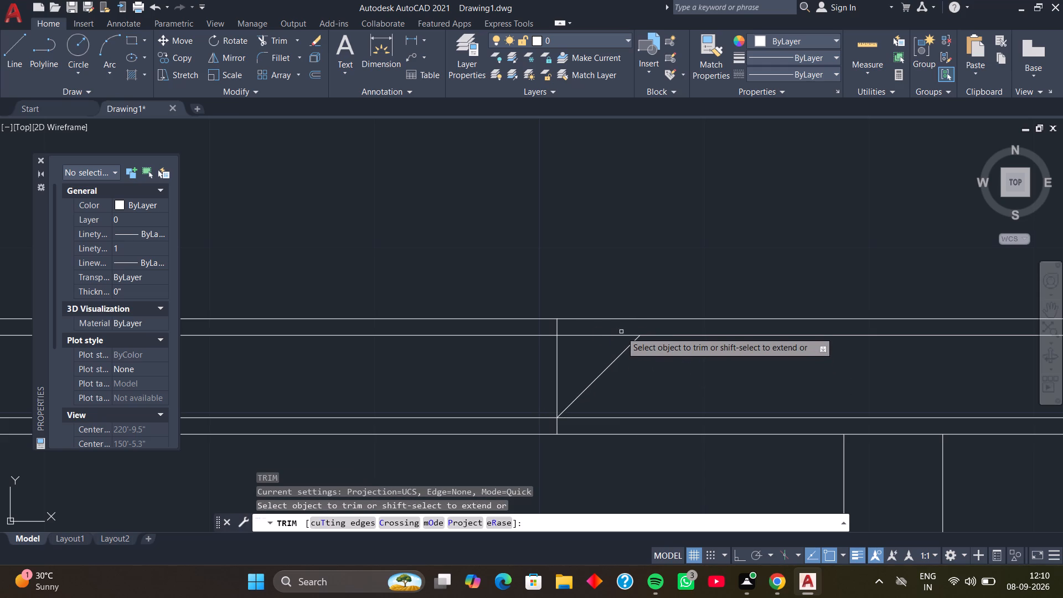
left_click(622, 336)
scroll(688, 363, "down", 3)
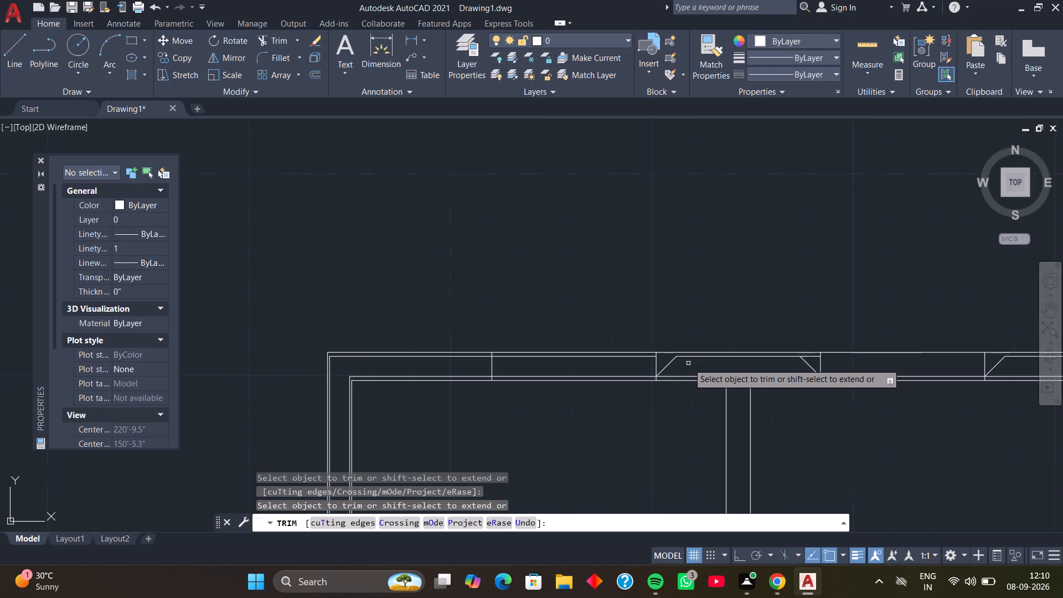
middle_click_drag(692, 363, 611, 388)
scroll(740, 383, "up", 2)
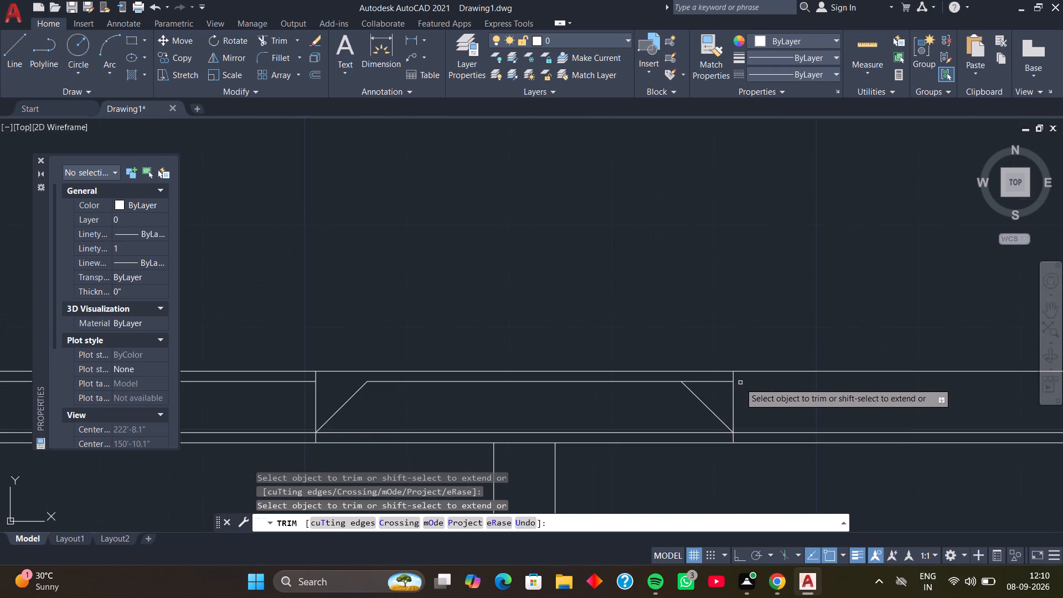
left_click(713, 380)
key("space")
Trim the top wall's second line between the leftmost division tick and the tick just left of the central partition.
scroll(698, 388, "down", 3)
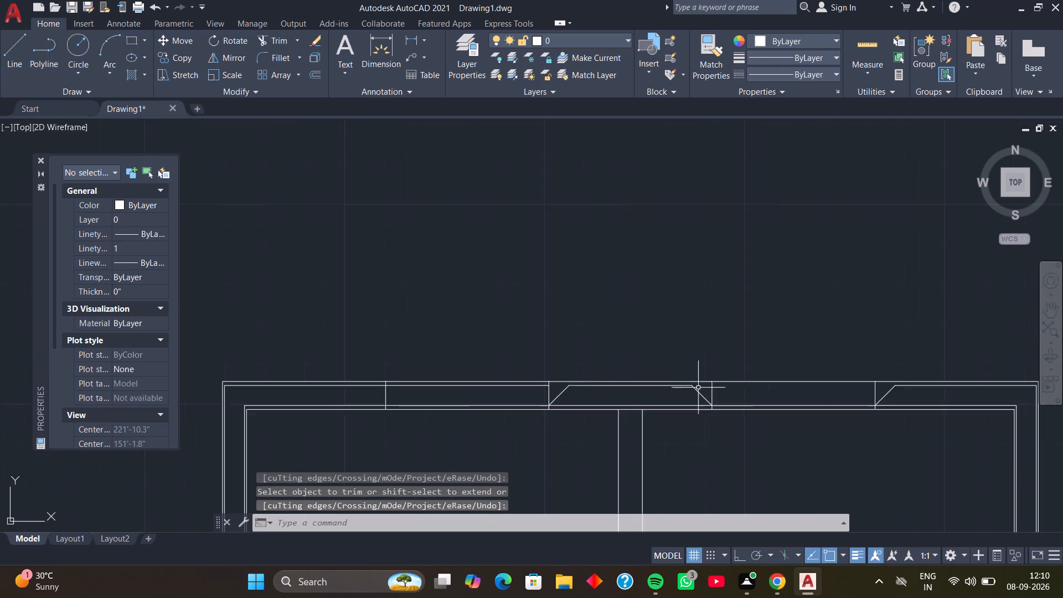
middle_click_drag(684, 410, 715, 410)
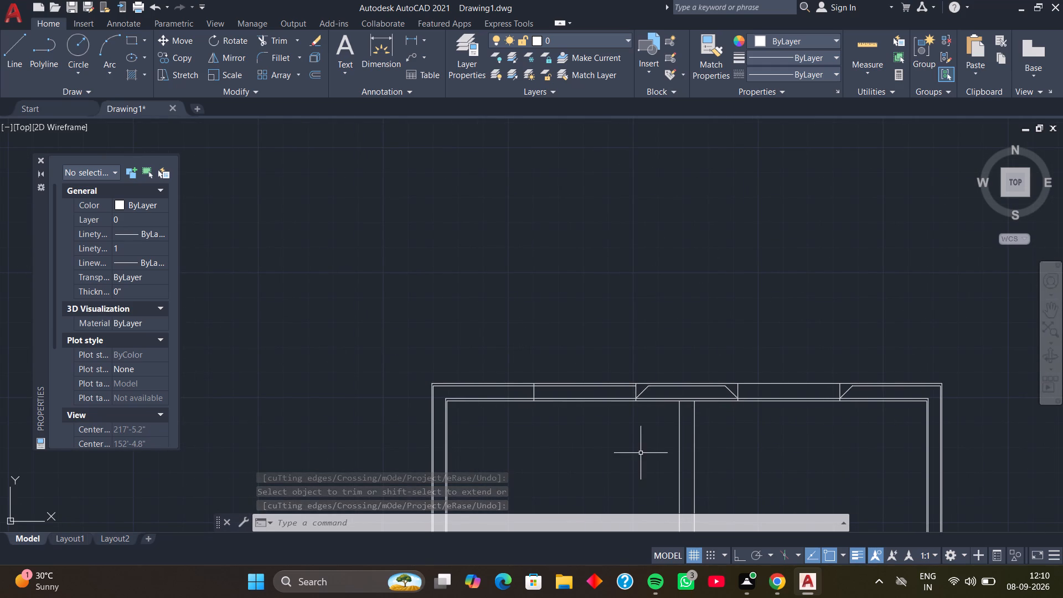
scroll(608, 435, "up", 2)
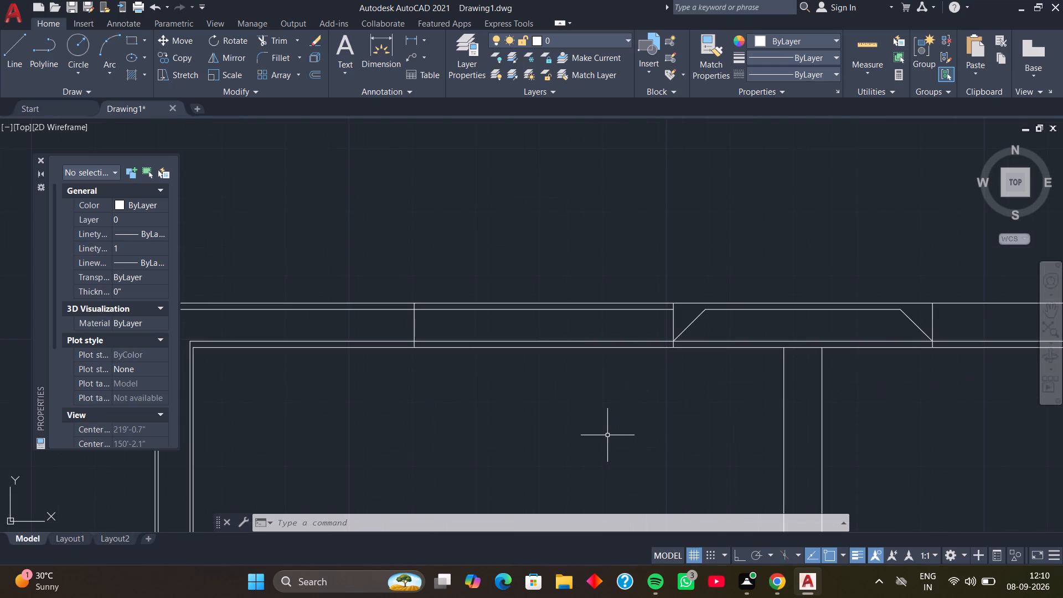
middle_click_drag(568, 409, 623, 483)
key("t")
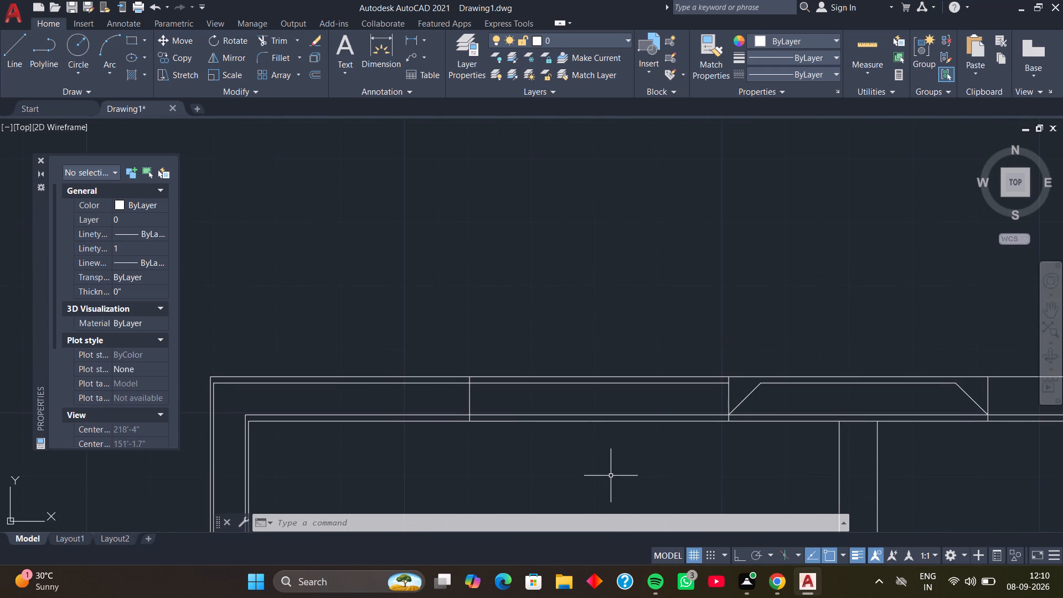
key("r")
key("space")
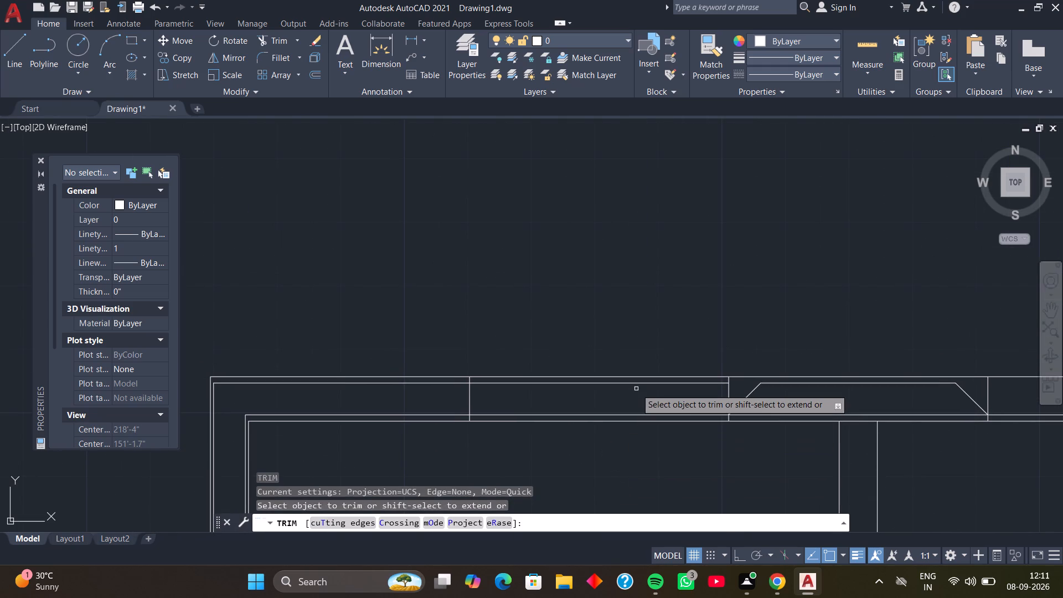
left_click(637, 384)
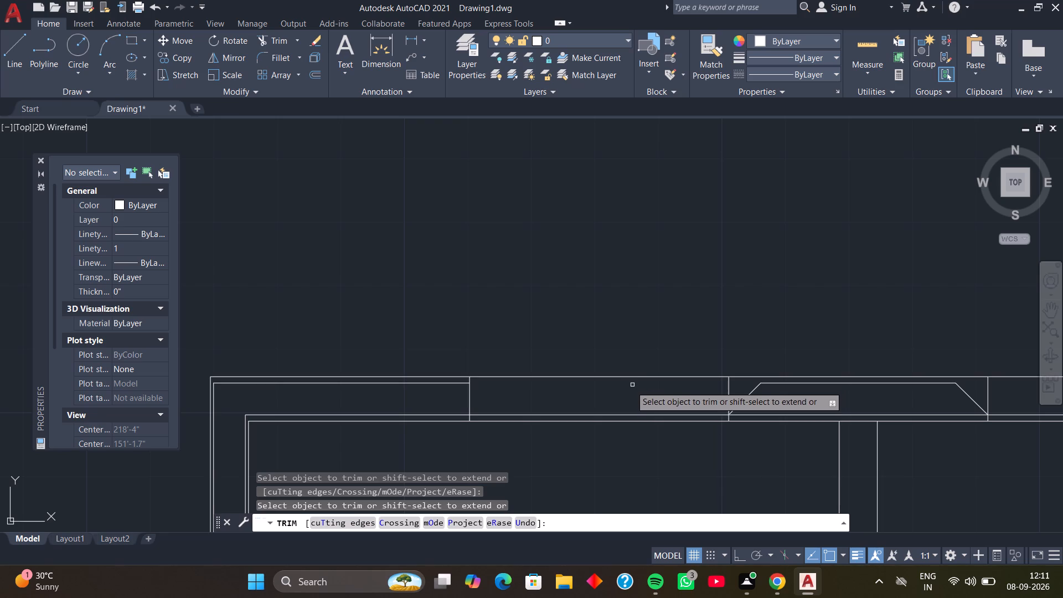
middle_click_drag(565, 393, 618, 394)
middle_click_drag(600, 396, 624, 394)
middle_click_drag(610, 393, 655, 385)
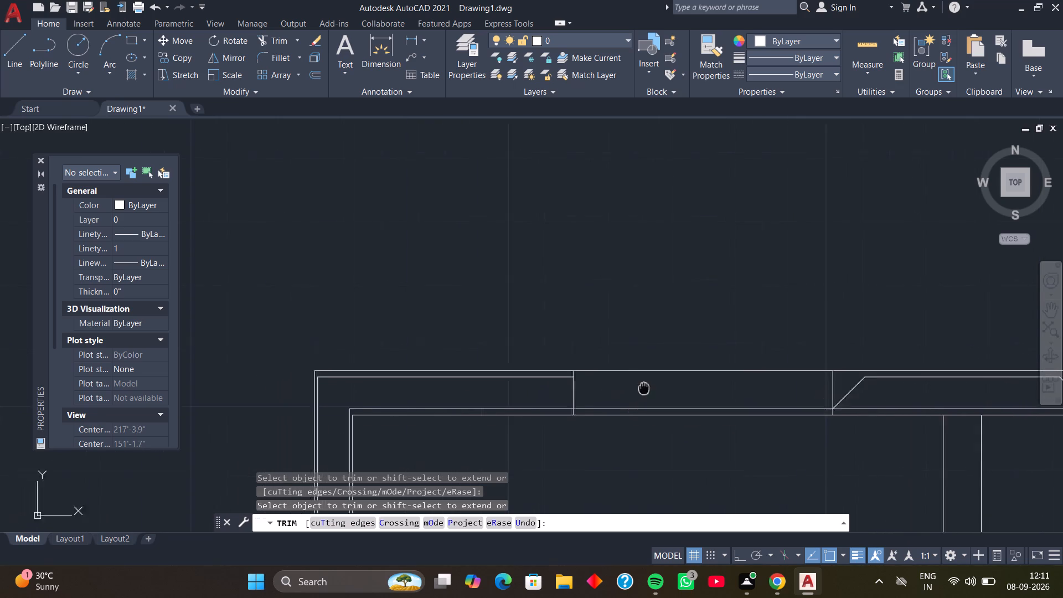
middle_click_drag(655, 385, 662, 384)
middle_click_drag(632, 387, 660, 383)
key("space")
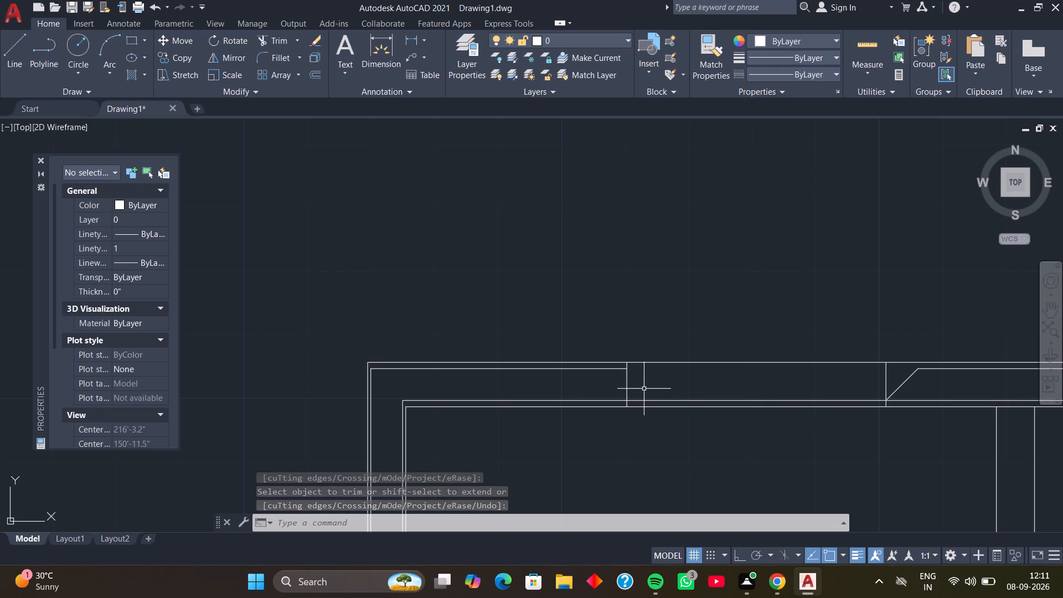
Draw a 135° line about 7.1" long from the leftmost tick's inner-wall intersection up leftward to the wall's second line.
type("L")
key("space")
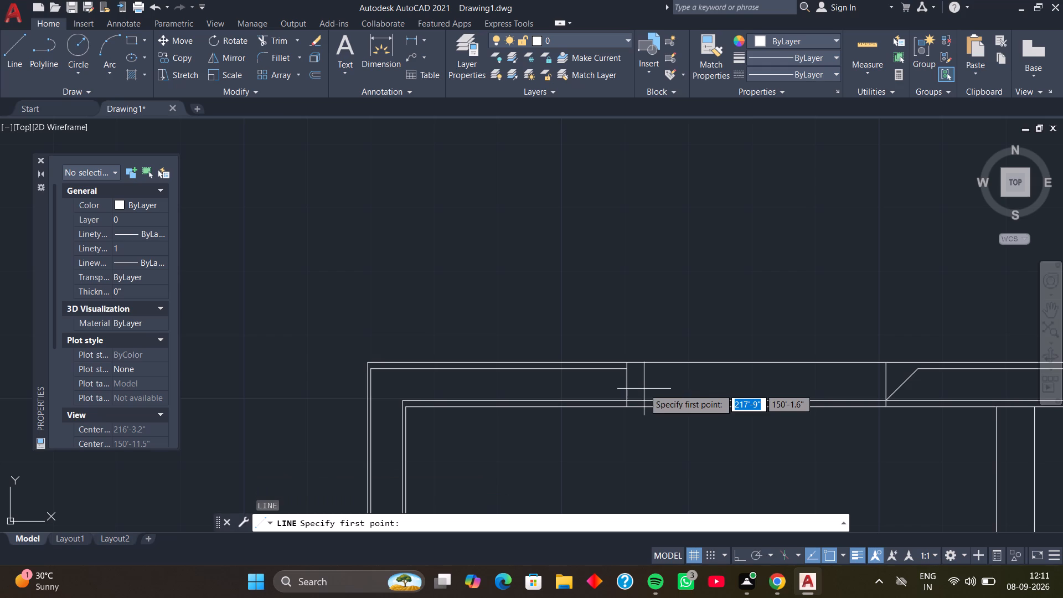
left_click(627, 398)
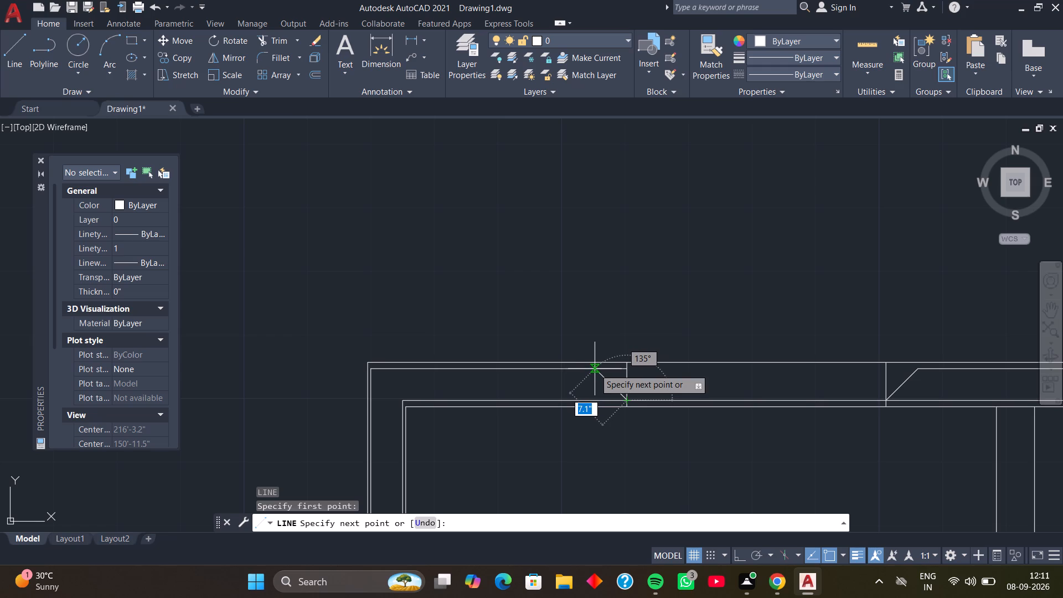
left_click(595, 369)
key("space")
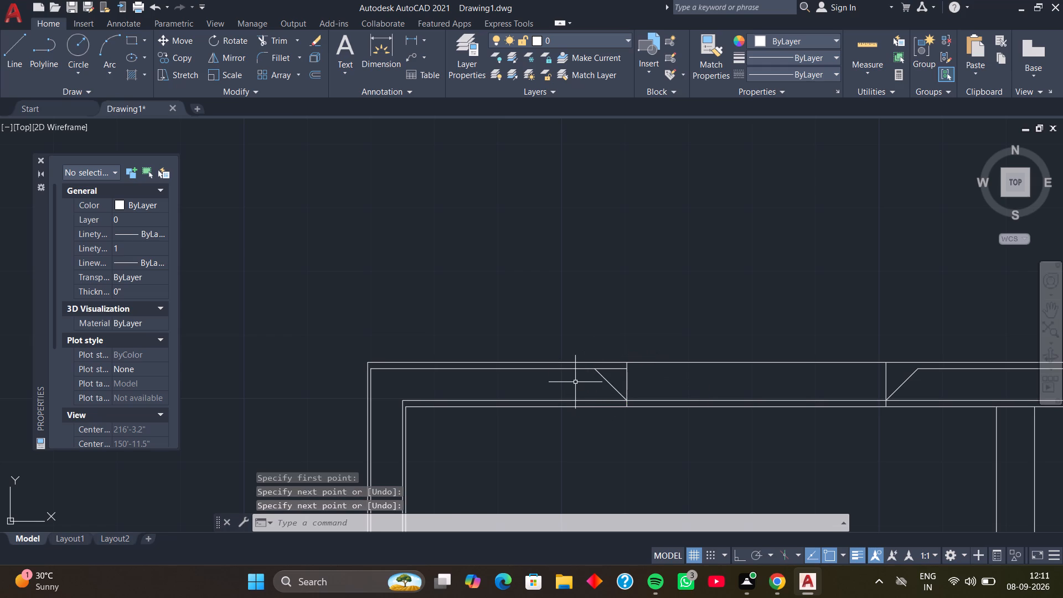
Trim the top wall's second line between the upper end of the leftmost diagonal and the leftmost division tick.
key("t")
key("r")
key("space")
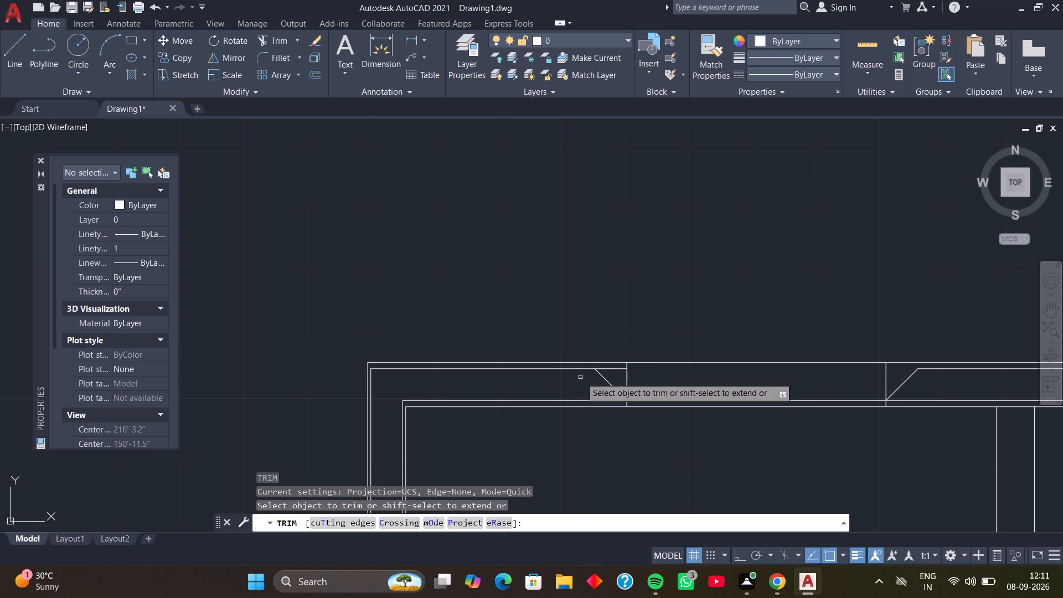
left_click(608, 370)
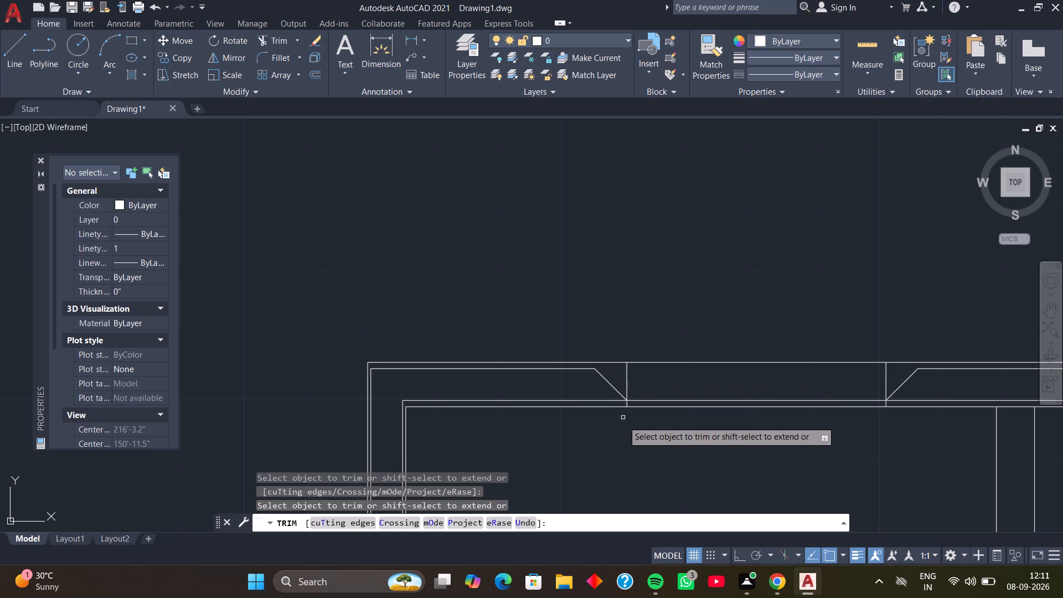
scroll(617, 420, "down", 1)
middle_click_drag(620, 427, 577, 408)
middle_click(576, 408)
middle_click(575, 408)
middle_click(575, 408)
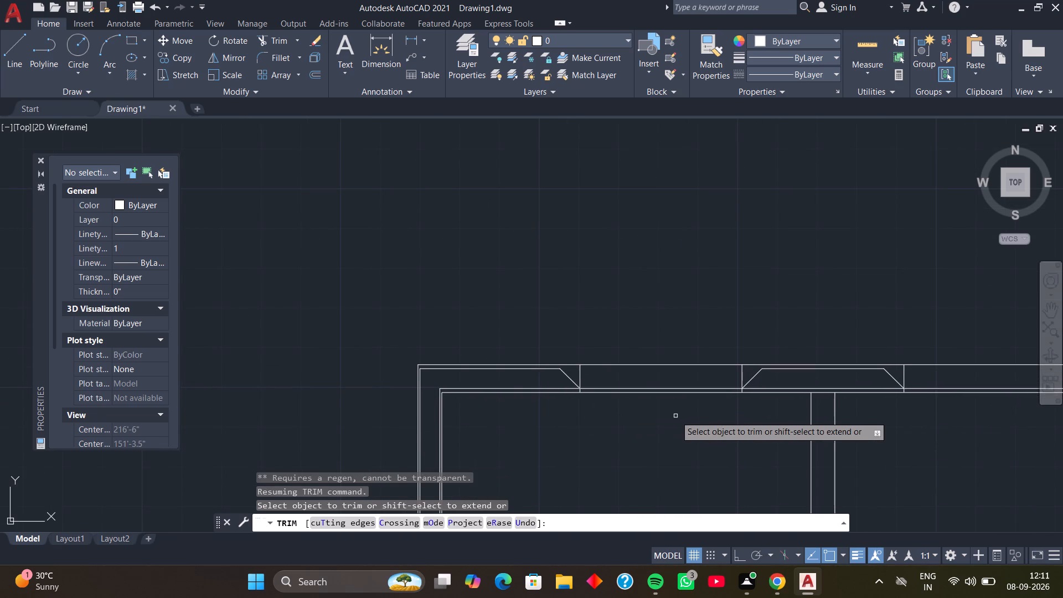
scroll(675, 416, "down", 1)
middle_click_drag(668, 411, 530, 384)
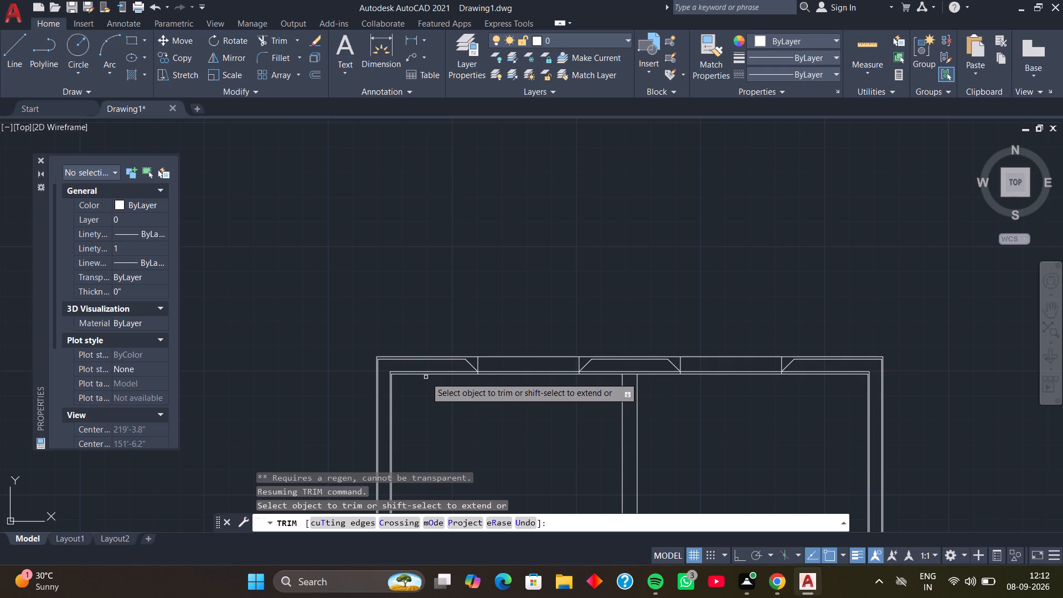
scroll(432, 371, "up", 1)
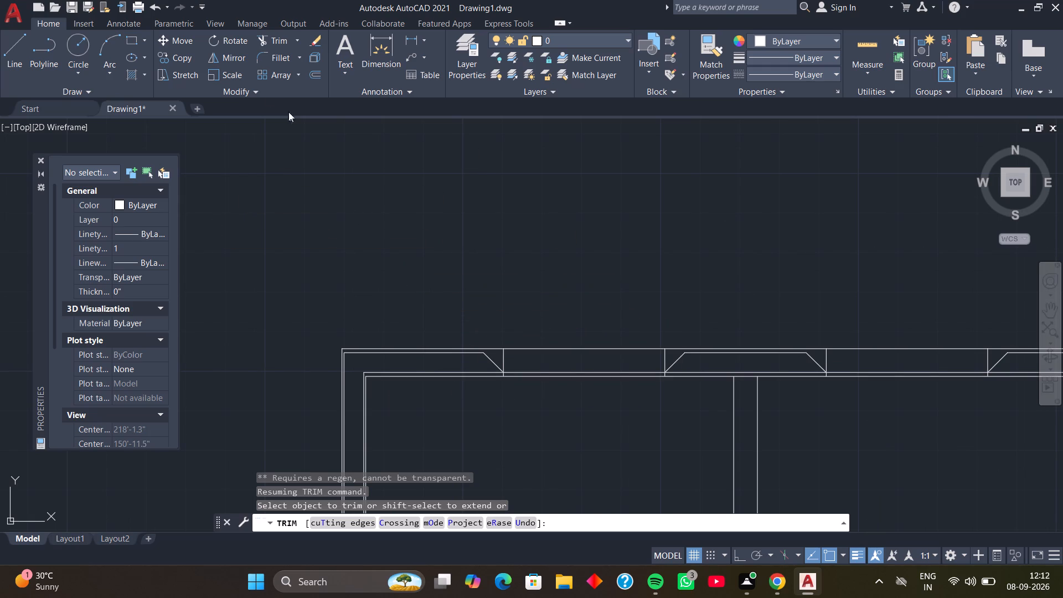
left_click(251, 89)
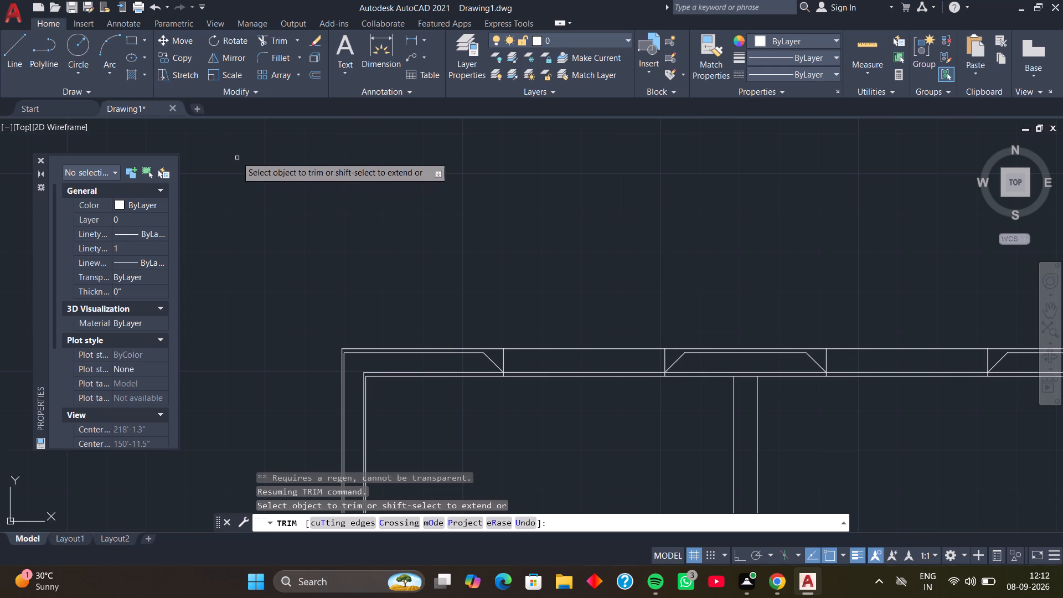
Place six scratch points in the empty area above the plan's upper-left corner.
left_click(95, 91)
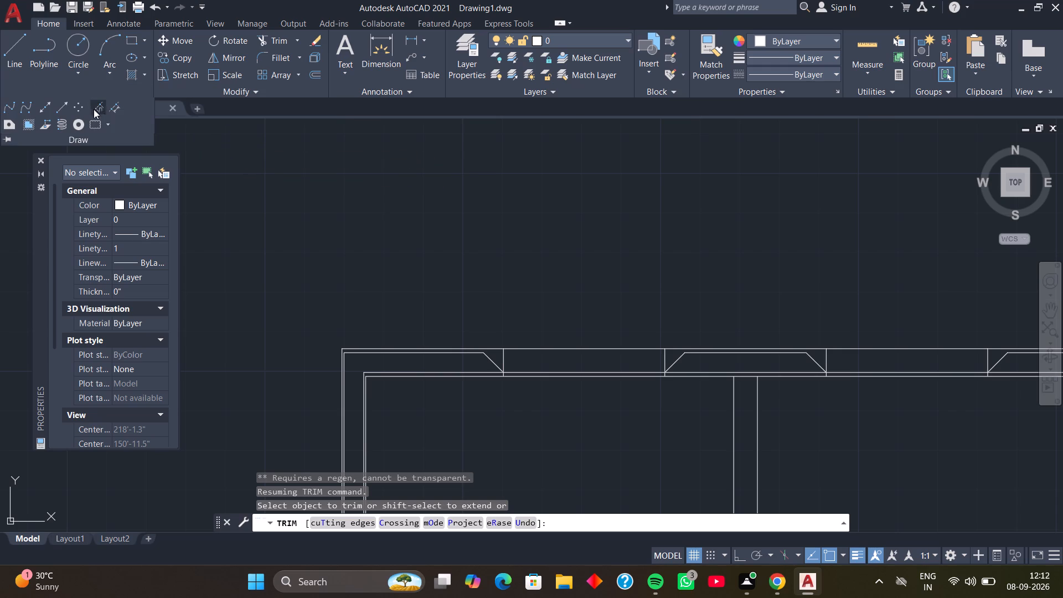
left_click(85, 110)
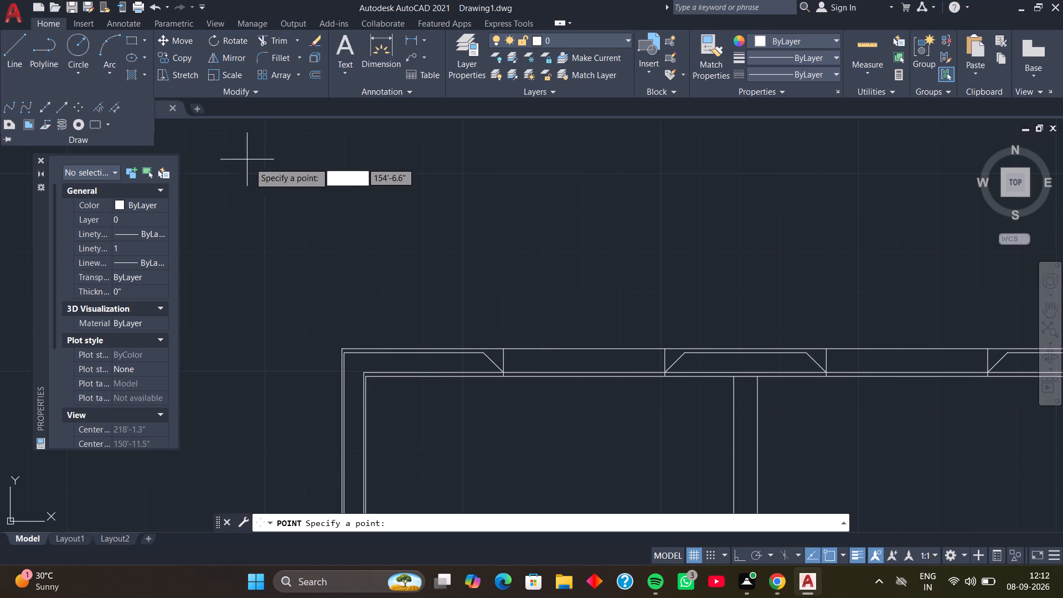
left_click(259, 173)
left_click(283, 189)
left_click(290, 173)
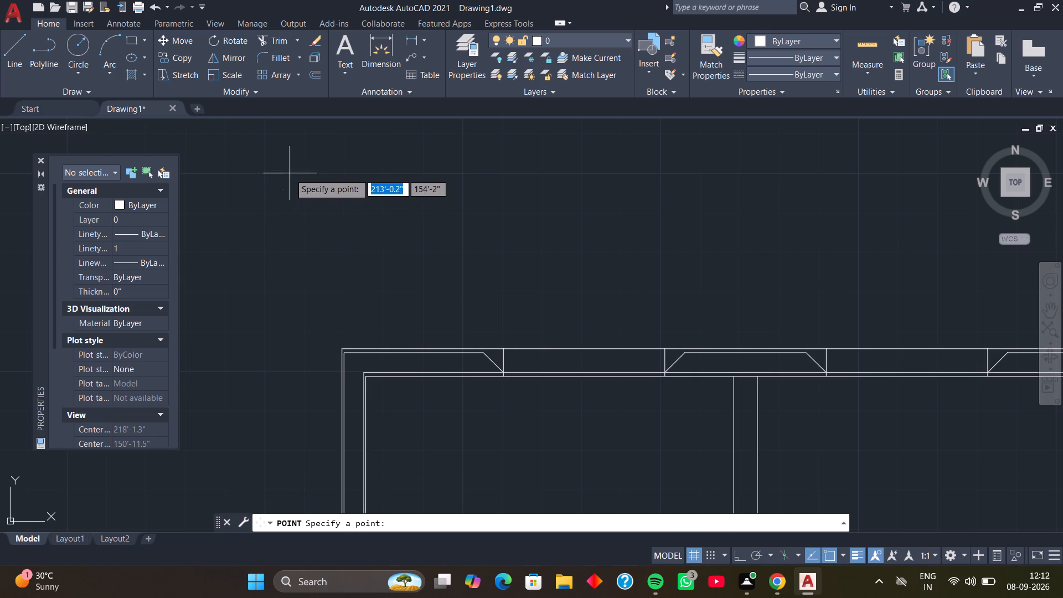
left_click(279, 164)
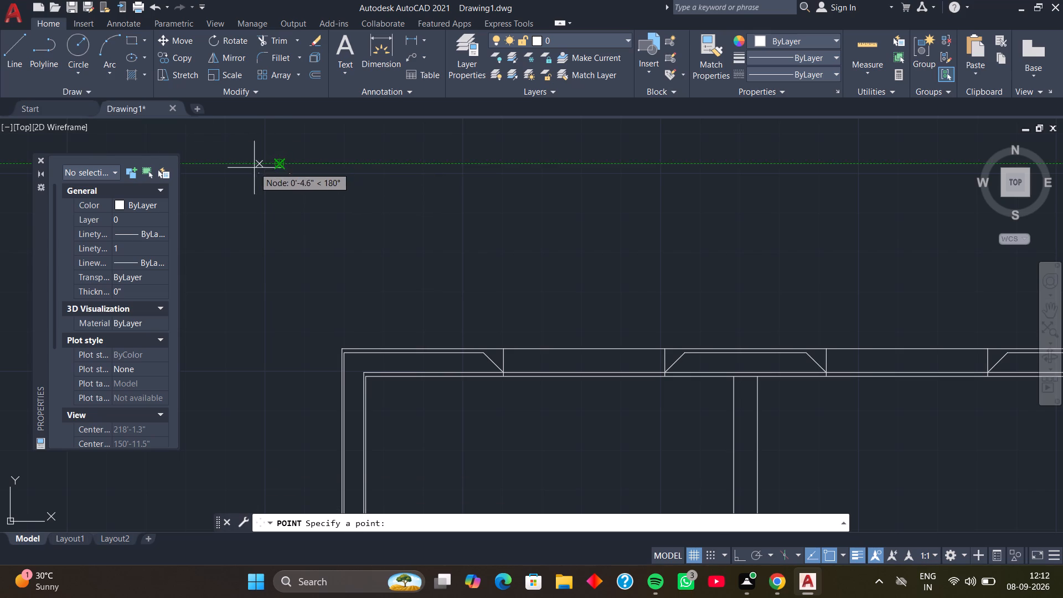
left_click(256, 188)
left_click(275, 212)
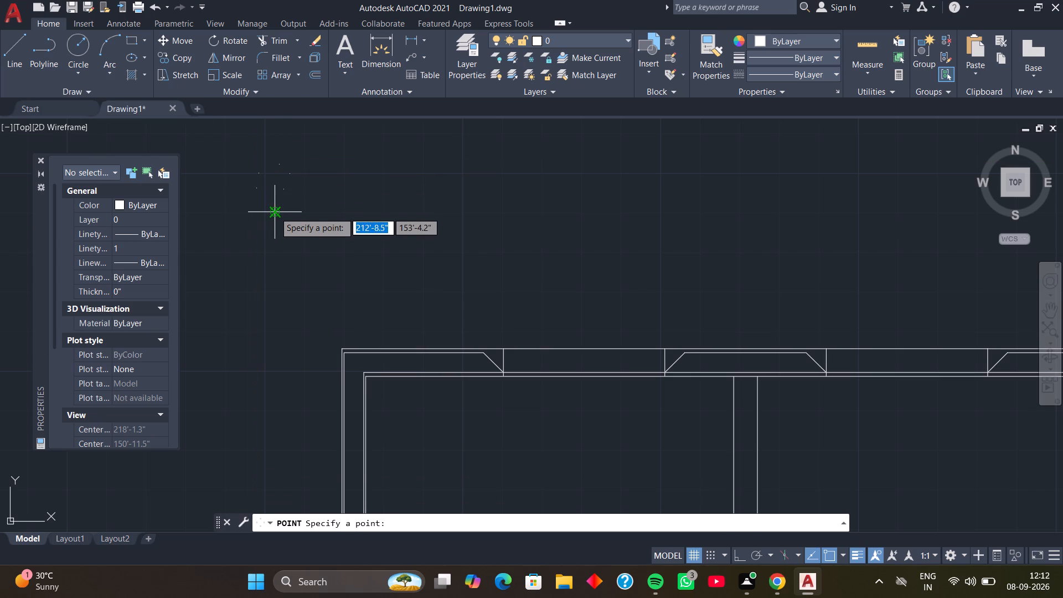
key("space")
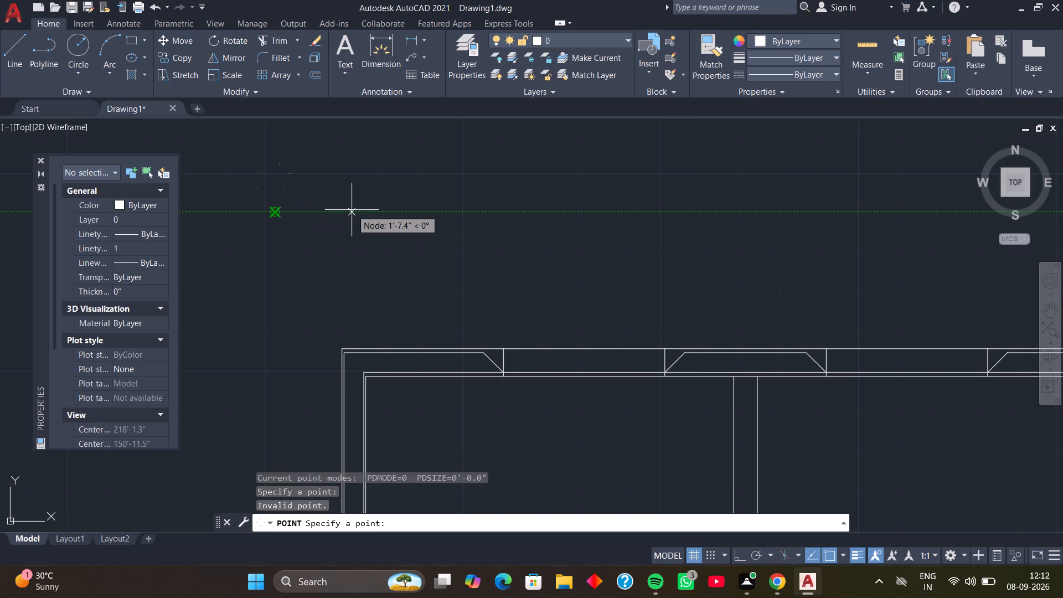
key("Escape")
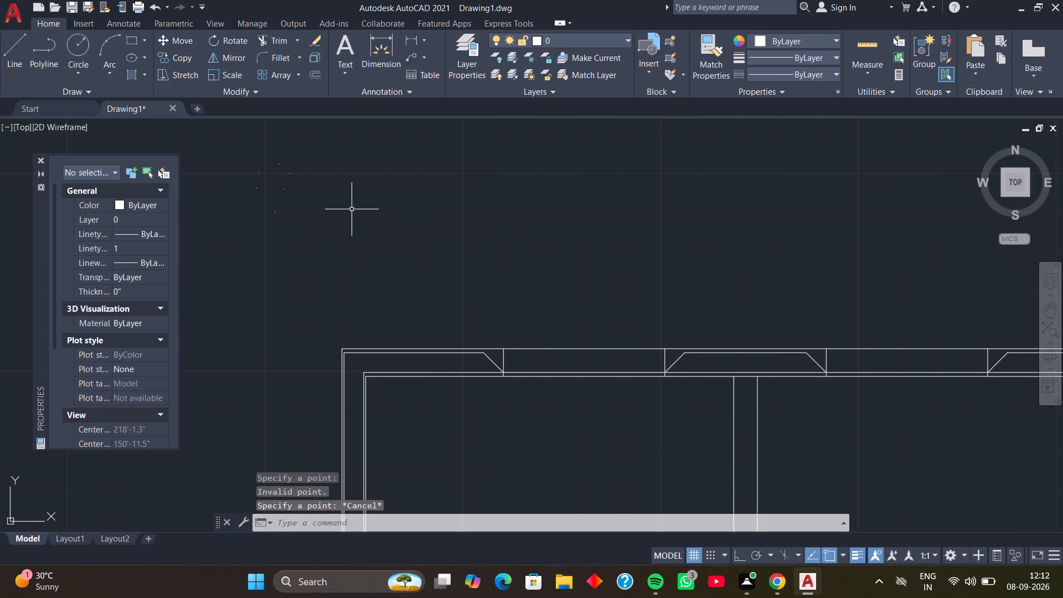
Set the point style to a circle with a short vertical tick inside.
key("p")
key("t")
left_click(394, 239)
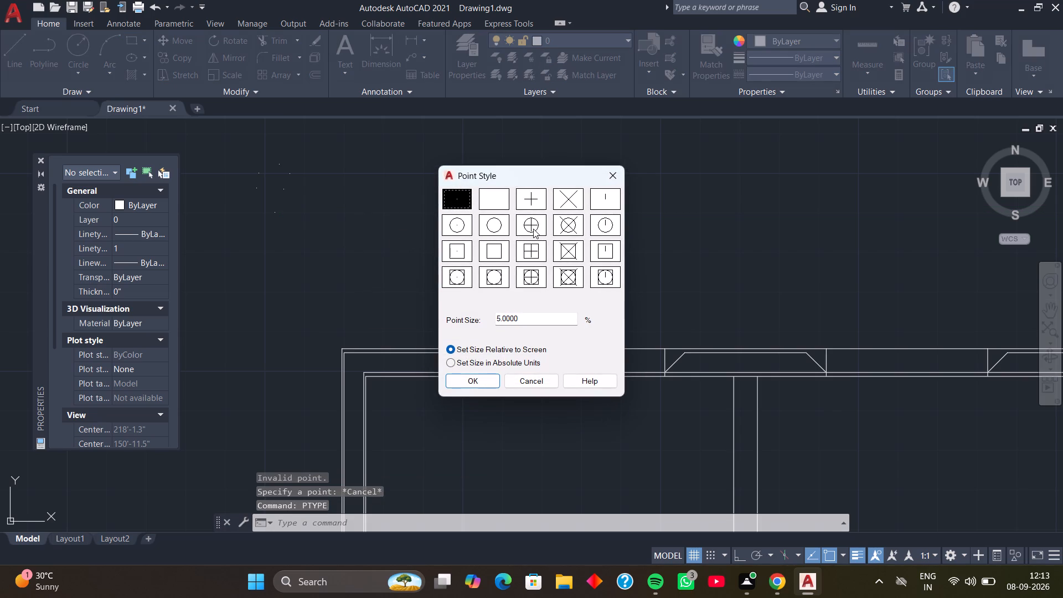
left_click(602, 229)
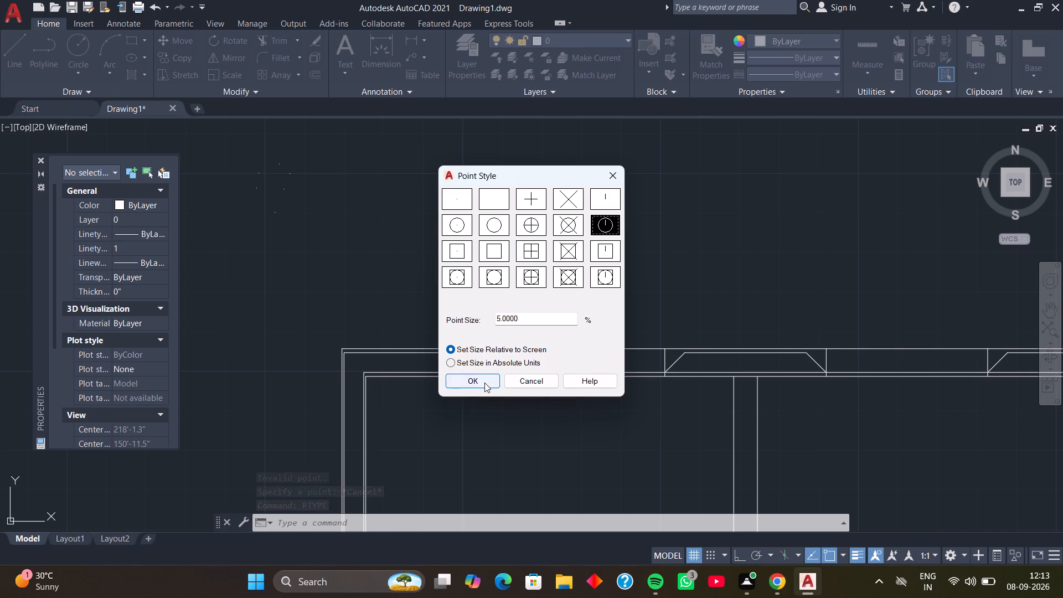
left_click(484, 382)
Delete the four division points along the top wall's outer line.
scroll(285, 228, "up", 2)
scroll(295, 214, "down", 1)
middle_click_drag(295, 214, 255, 260)
scroll(263, 260, "down", 1)
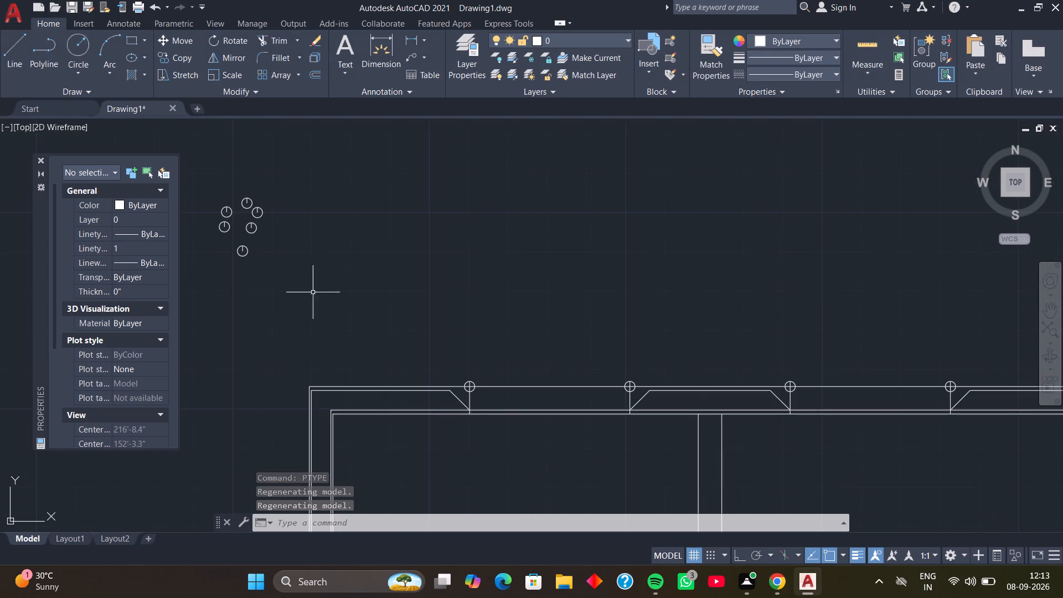
middle_click_drag(319, 293, 310, 231)
middle_click_drag(353, 262, 337, 257)
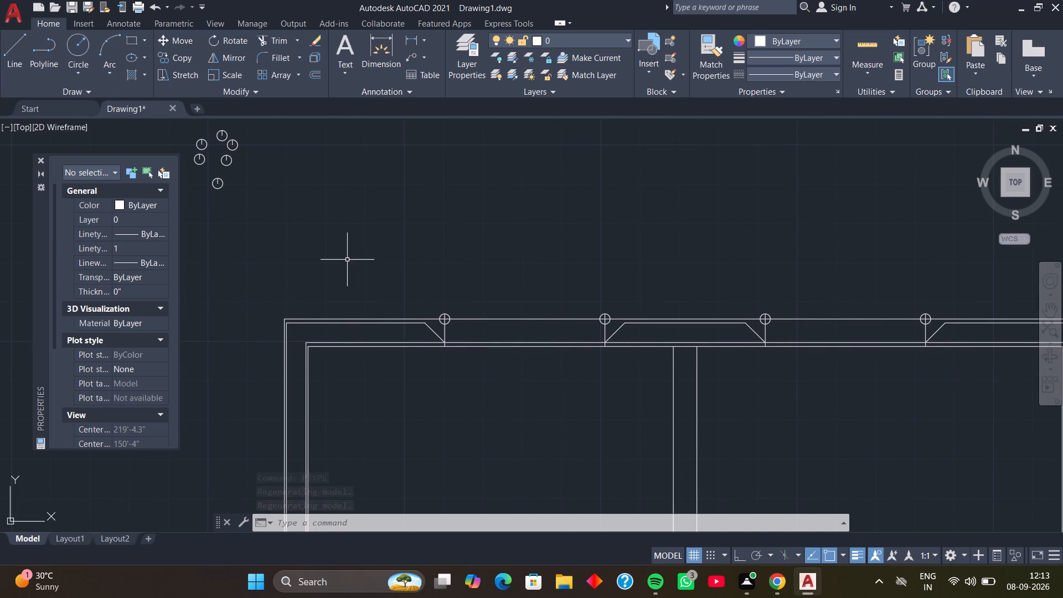
scroll(347, 260, "down", 1)
scroll(420, 280, "up", 2)
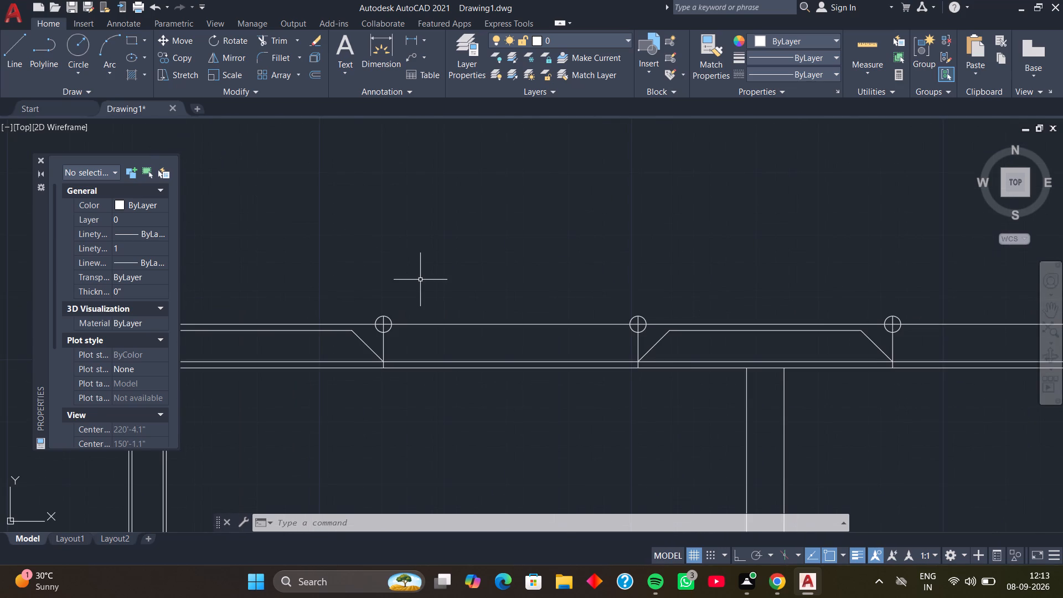
scroll(420, 280, "down", 1)
middle_click_drag(418, 280, 398, 253)
scroll(383, 260, "up", 1)
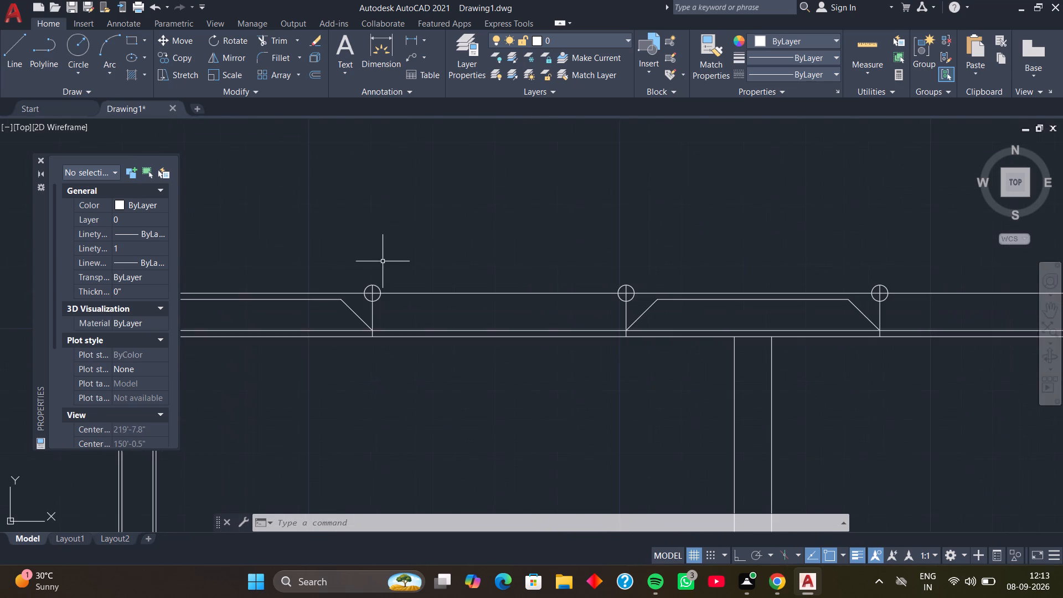
left_click(377, 286)
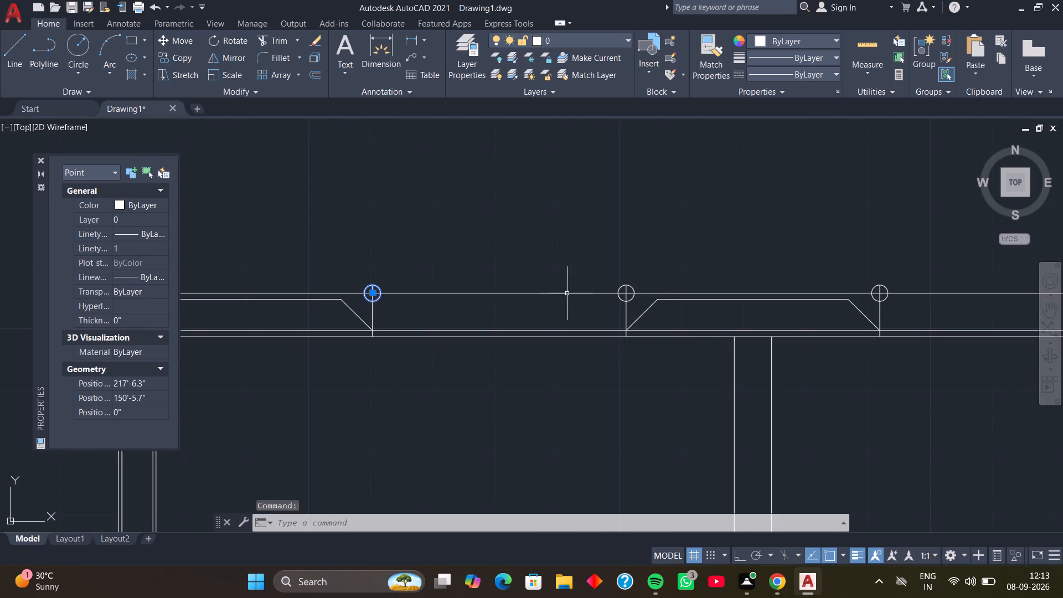
left_click(631, 288)
scroll(642, 278, "down", 2)
middle_click_drag(634, 270, 522, 267)
scroll(625, 280, "up", 1)
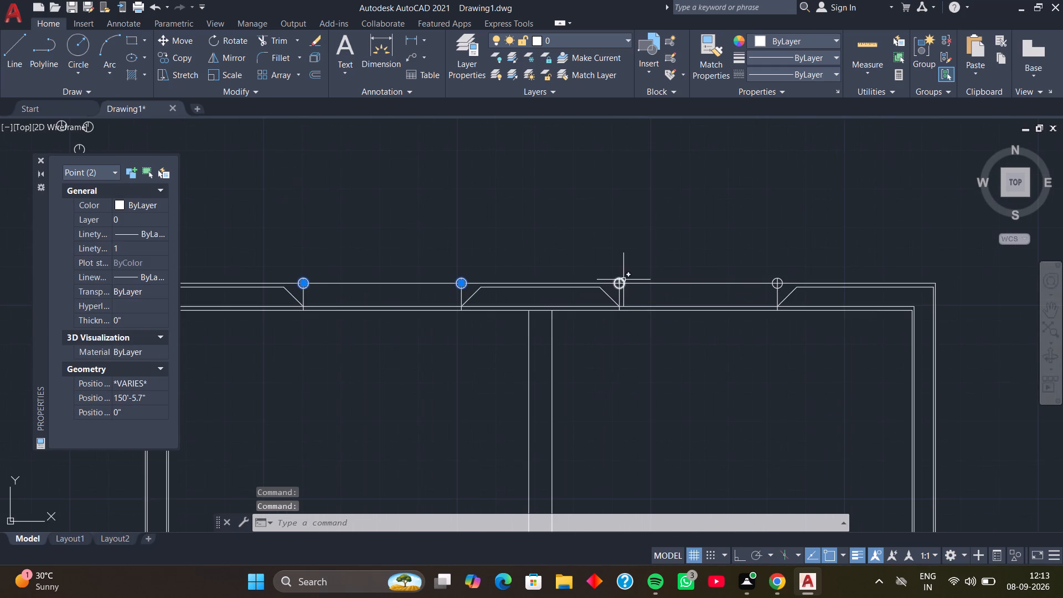
left_click(623, 280)
left_click(777, 276)
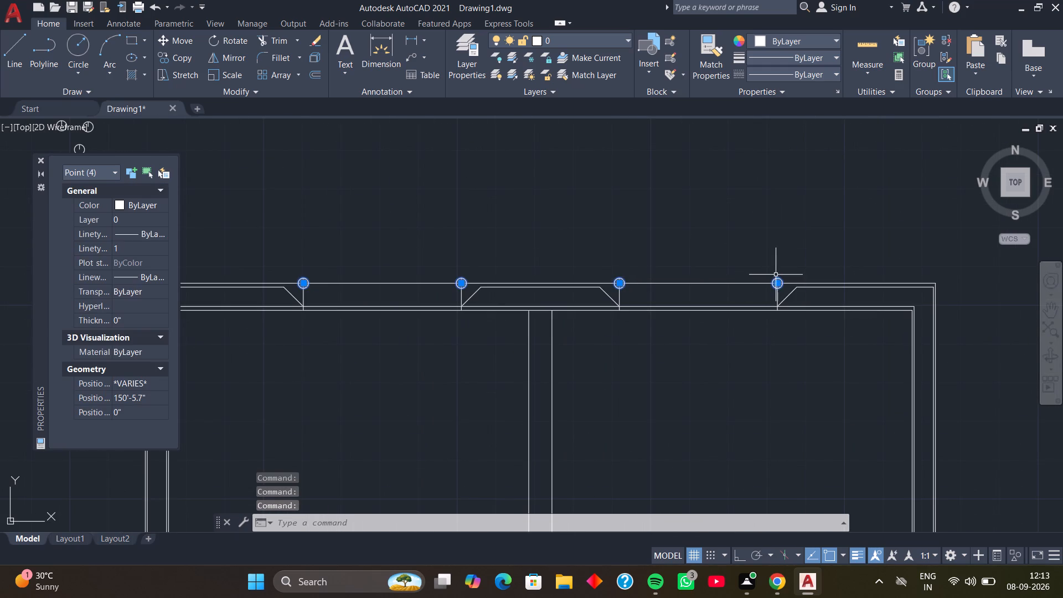
key("Delete")
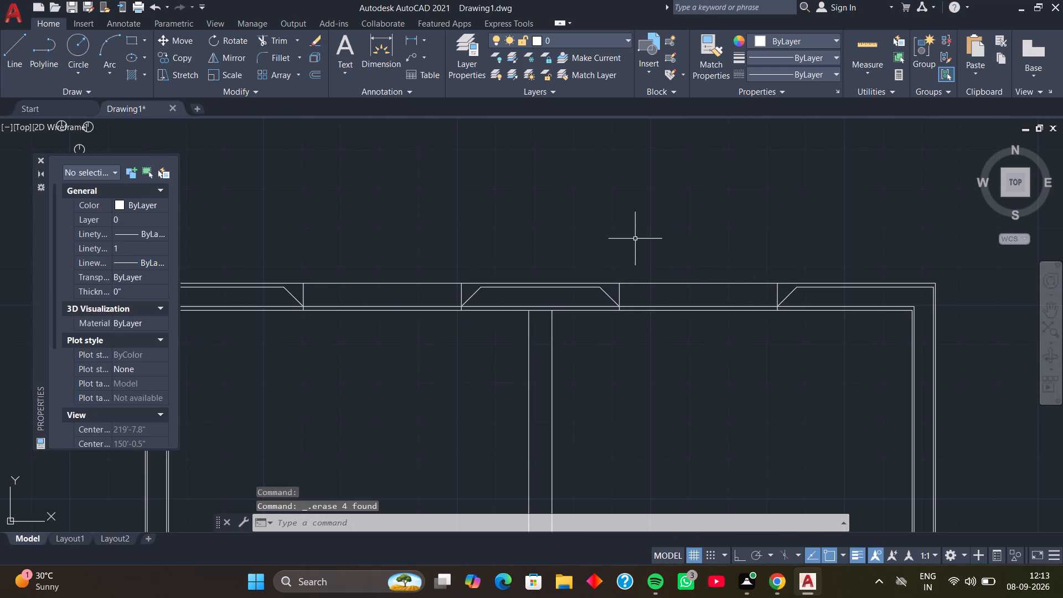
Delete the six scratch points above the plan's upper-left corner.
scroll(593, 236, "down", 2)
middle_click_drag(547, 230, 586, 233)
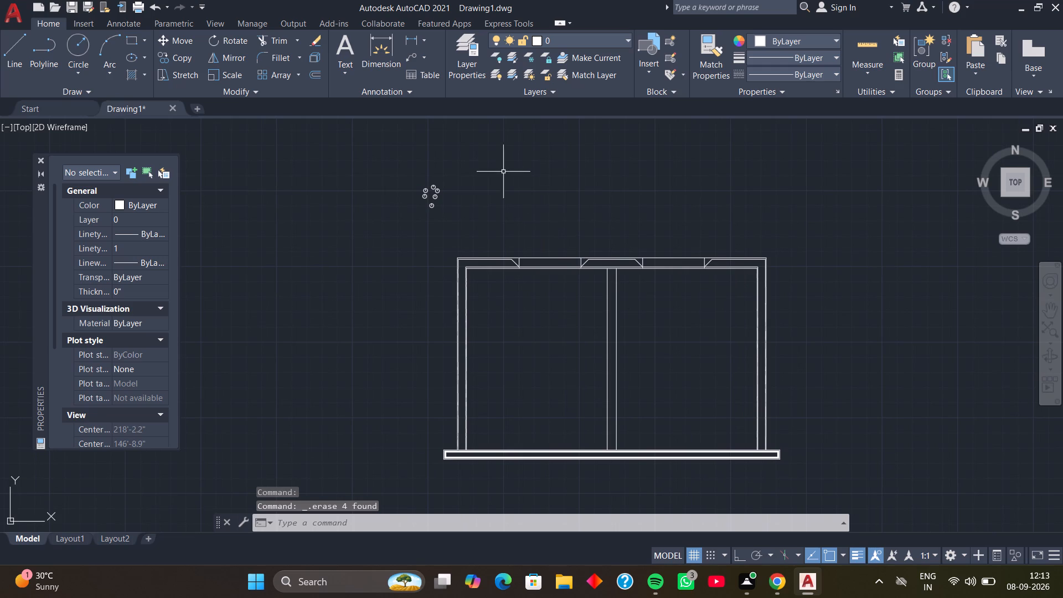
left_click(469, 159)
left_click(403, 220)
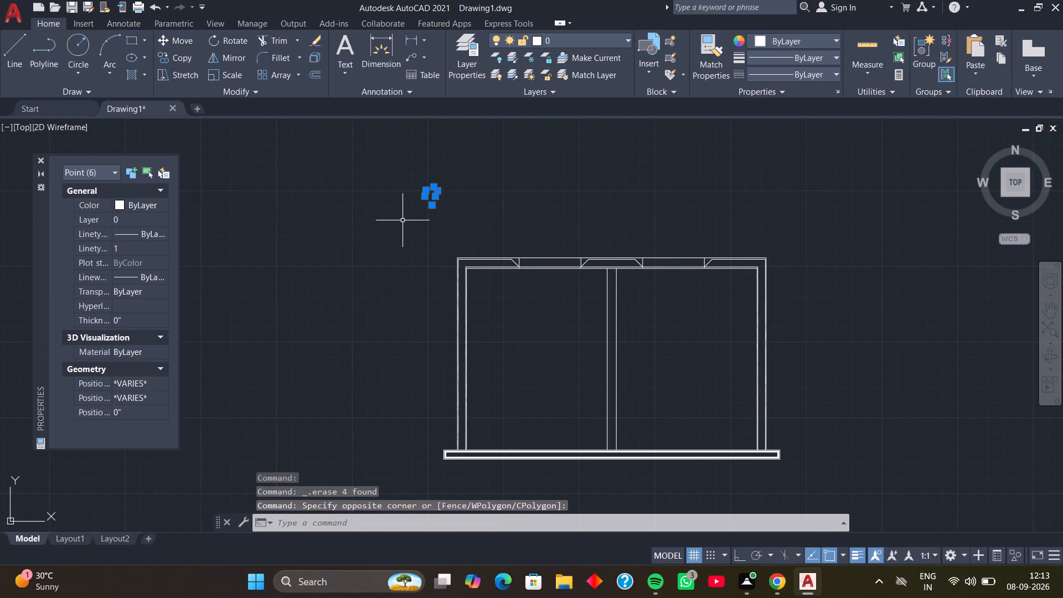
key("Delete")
Set the lineweight of the top wall's eight core lines, three upper segments, four 45° lines and the long lower line, to 0.30 mm.
scroll(462, 255, "up", 2)
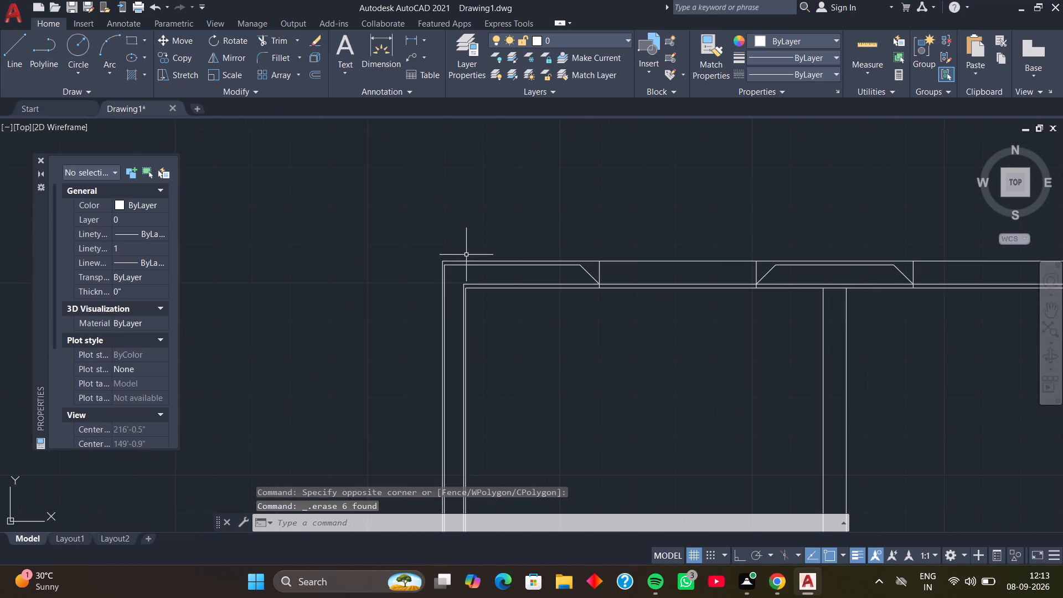
scroll(482, 265, "up", 1)
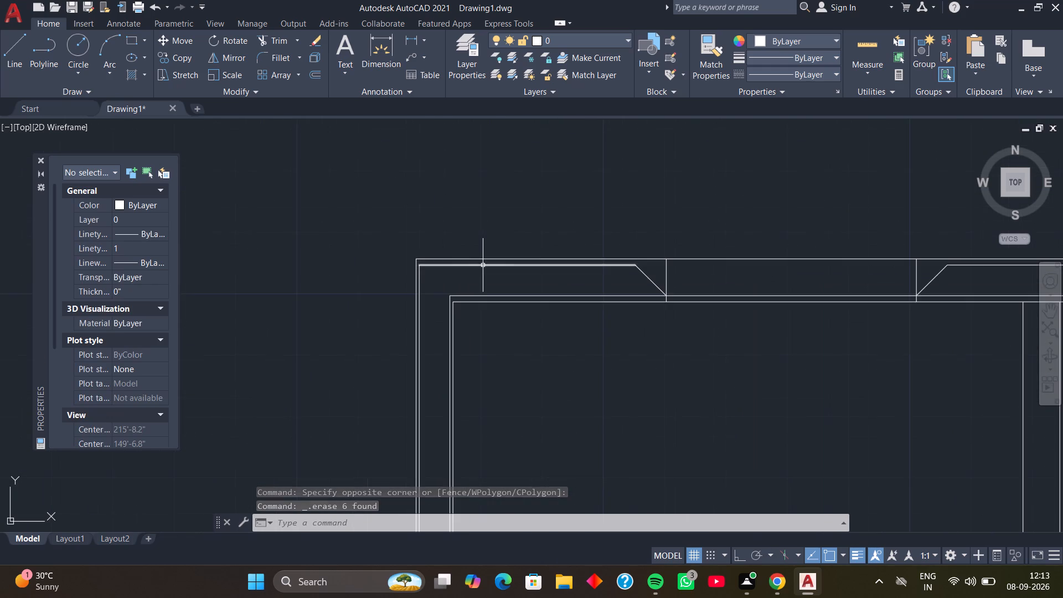
left_click(489, 266)
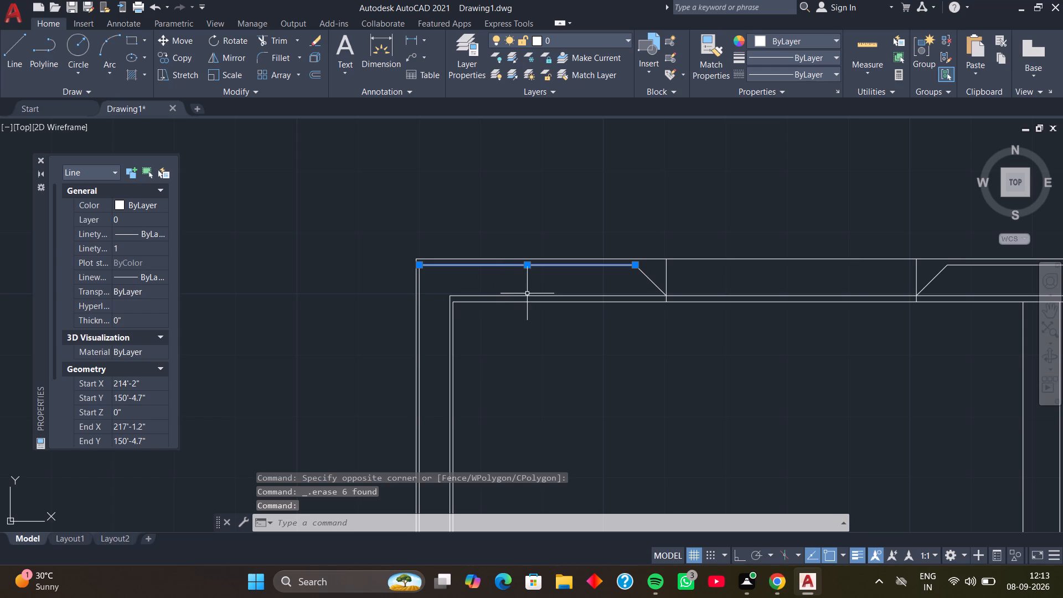
left_click(531, 297)
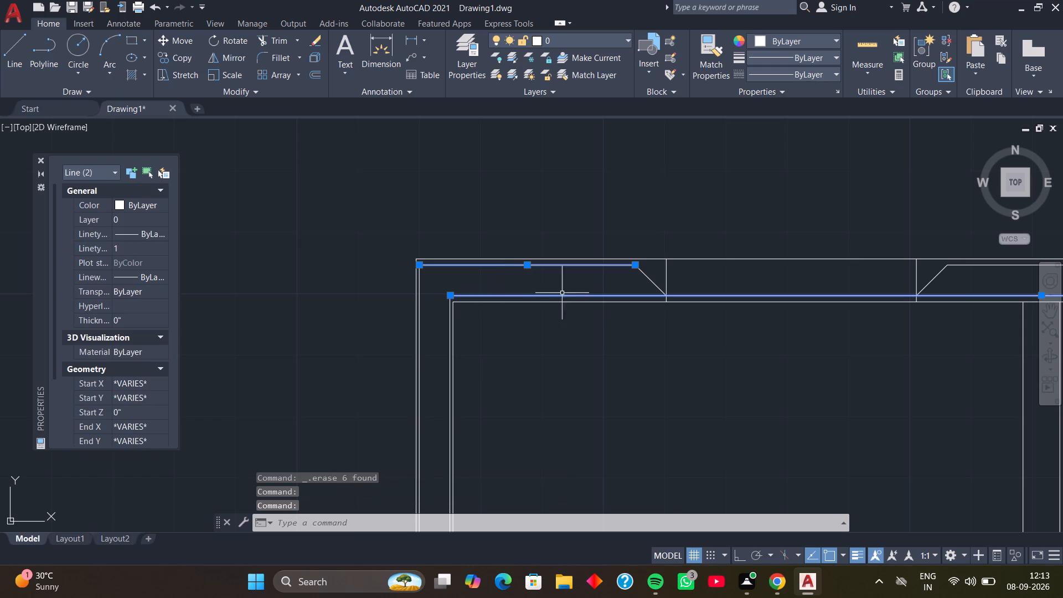
left_click(648, 279)
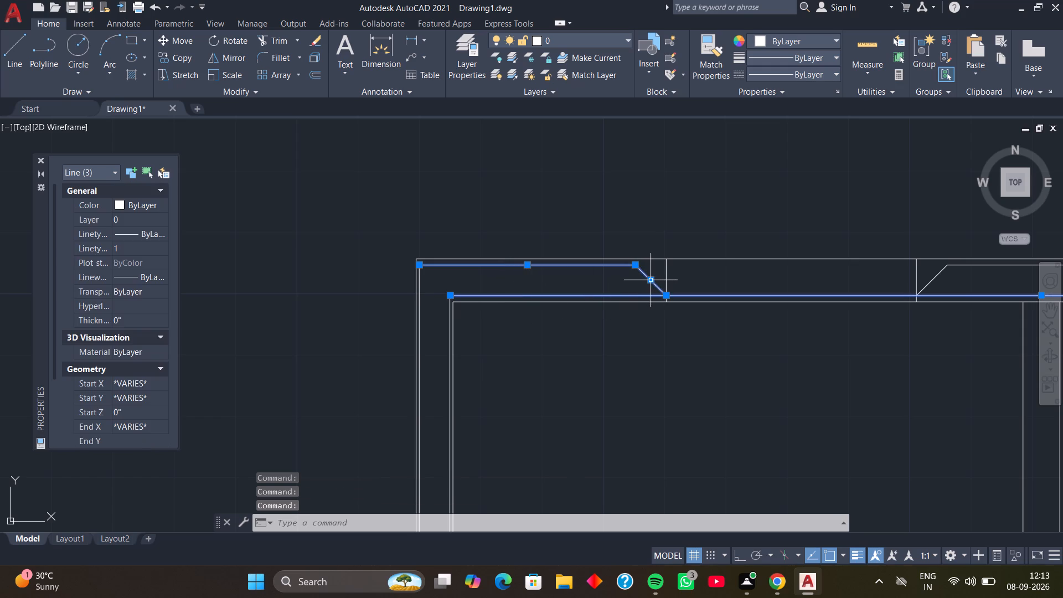
scroll(728, 285, "down", 1)
middle_click_drag(727, 285, 548, 288)
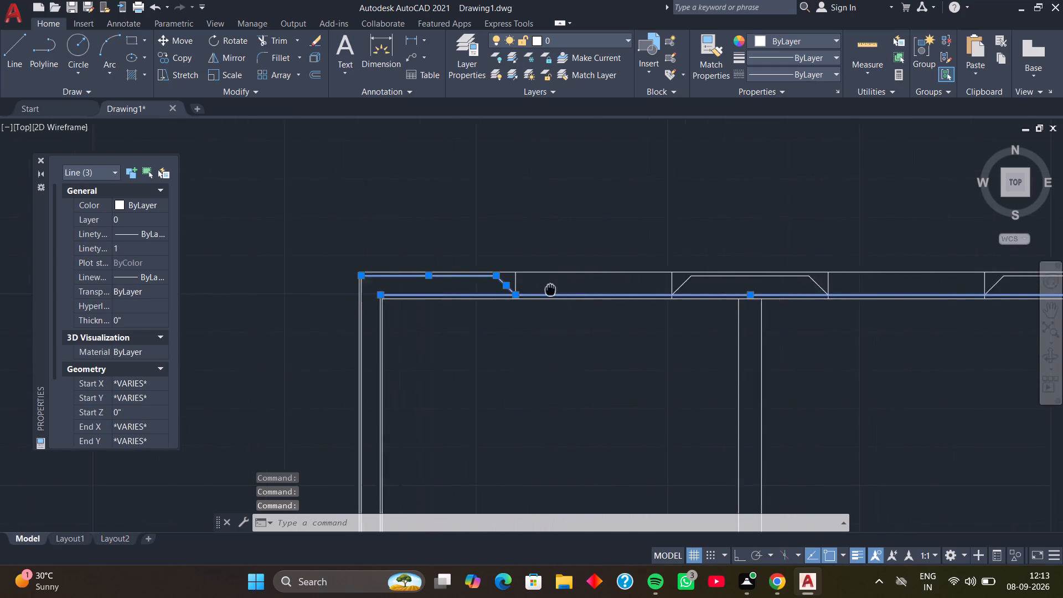
middle_click_drag(548, 288, 400, 307)
scroll(522, 306, "up", 3)
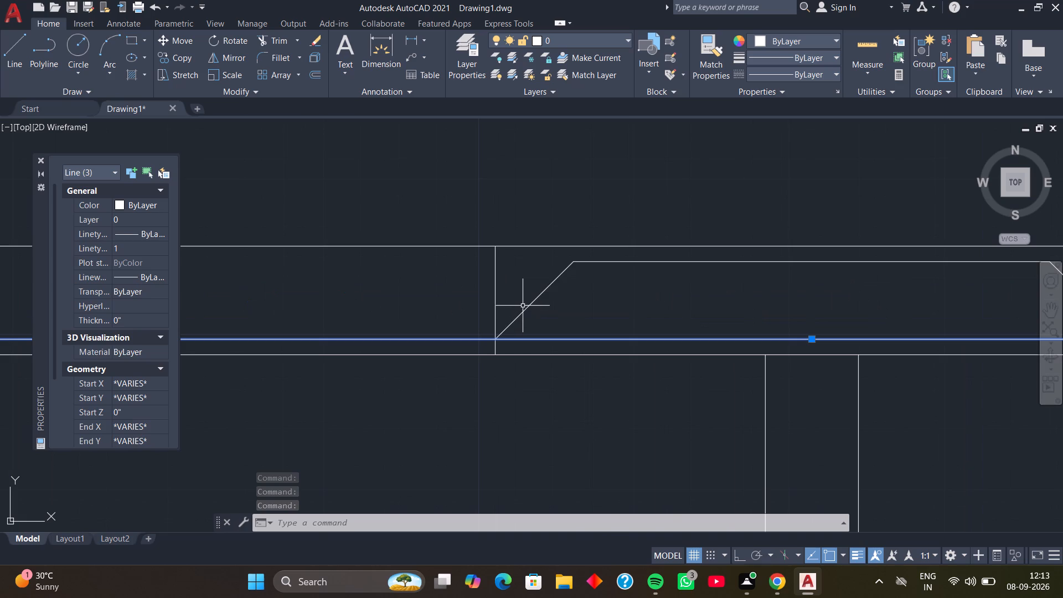
left_click(526, 306)
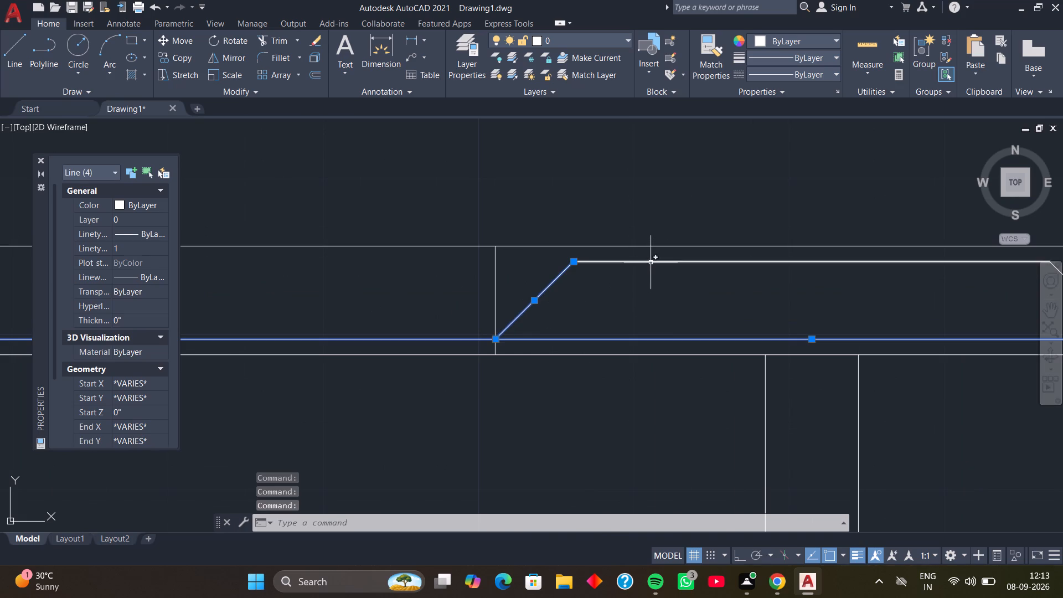
left_click(651, 262)
scroll(667, 277, "down", 2)
middle_click_drag(663, 281, 519, 293)
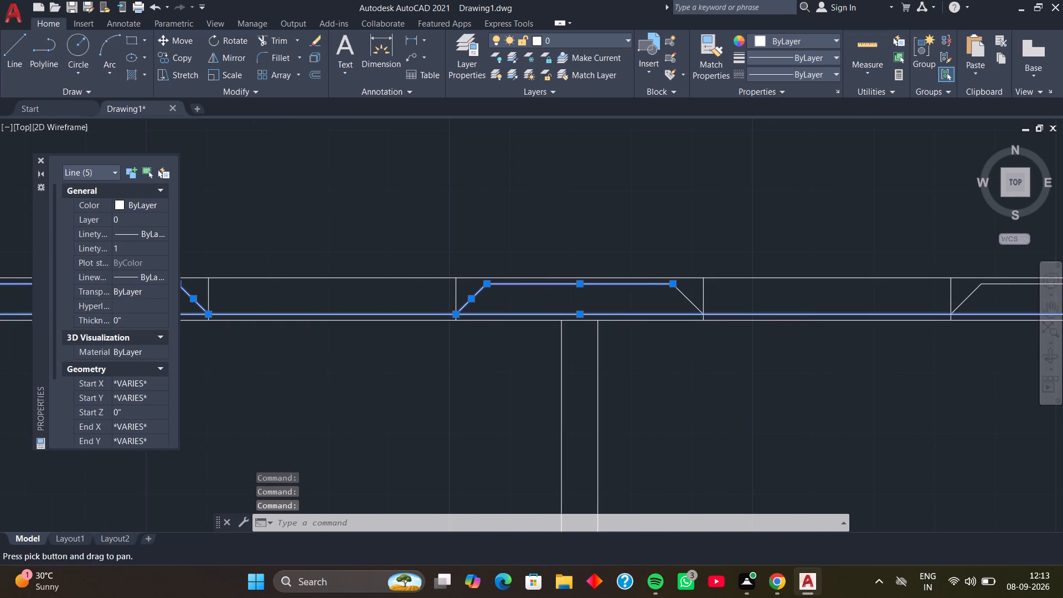
left_click(684, 296)
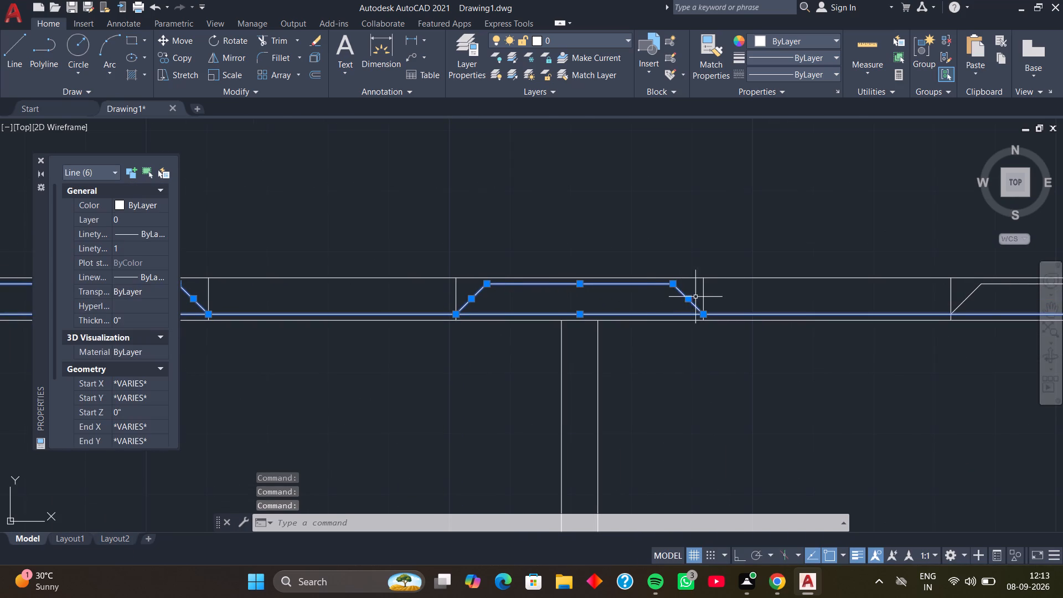
scroll(714, 296, "down", 2)
middle_click_drag(725, 296, 601, 305)
middle_click_drag(597, 305, 590, 306)
scroll(705, 308, "up", 1)
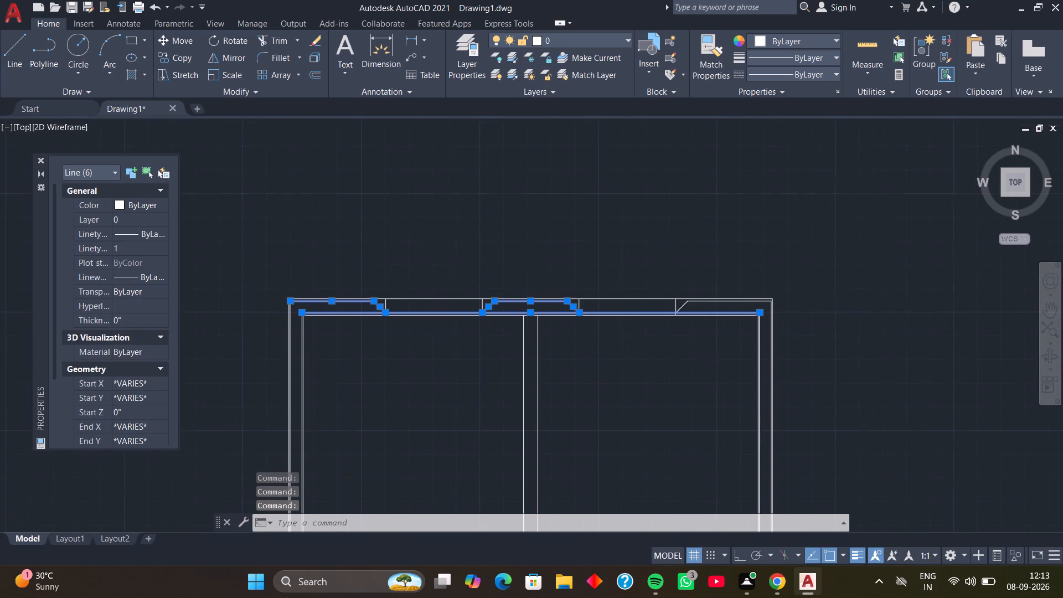
scroll(705, 308, "up", 2)
left_click(609, 291)
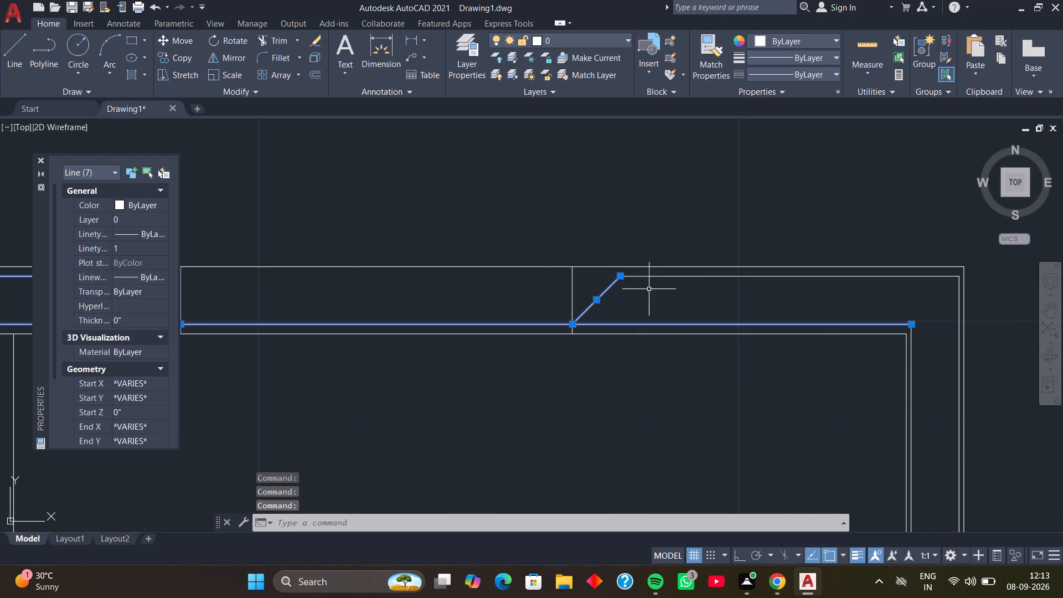
left_click(667, 275)
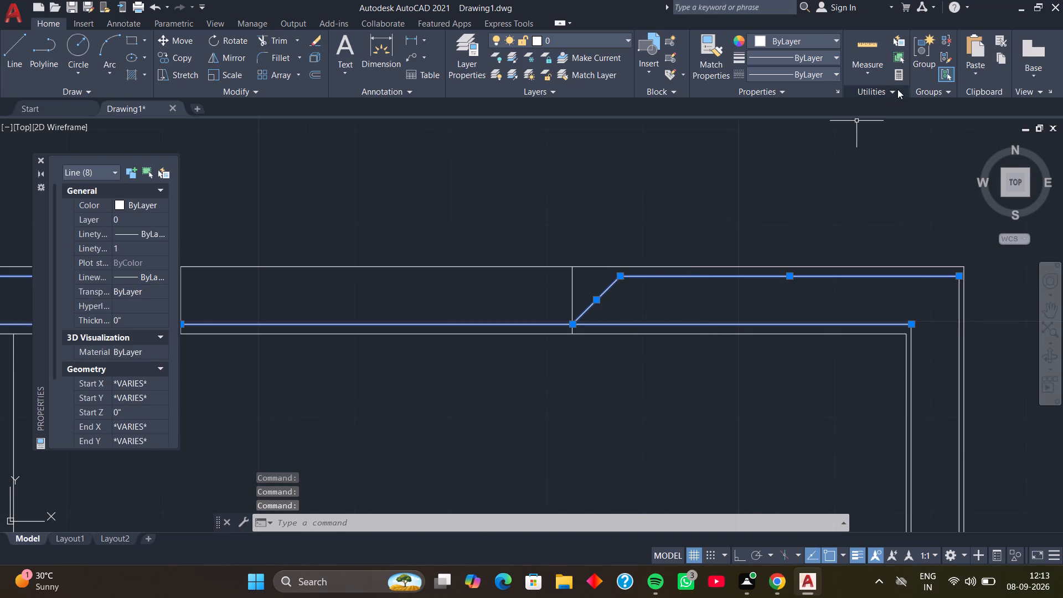
left_click(833, 53)
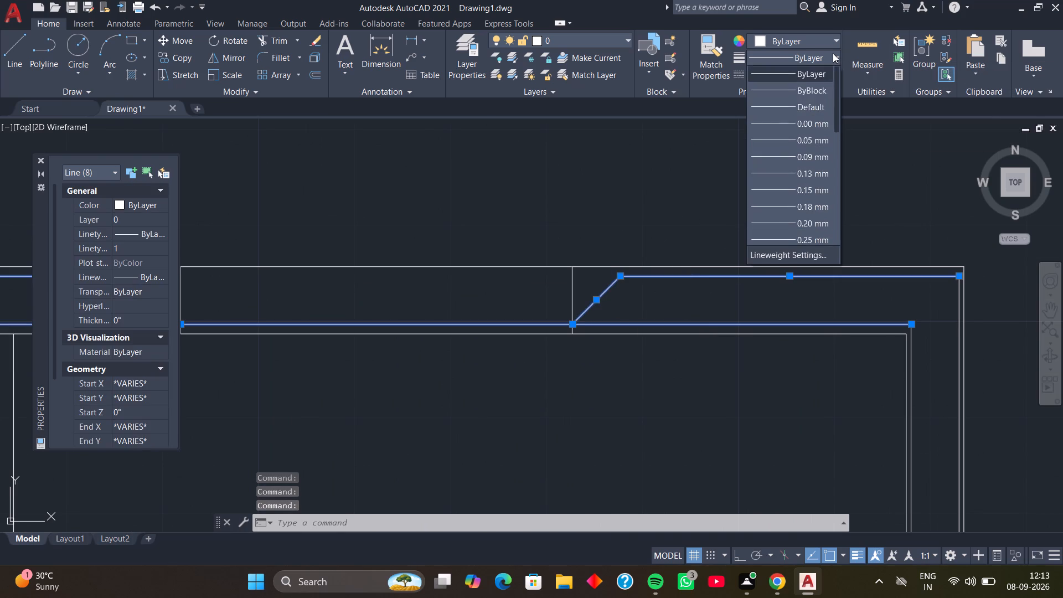
scroll(789, 137, "down", 3)
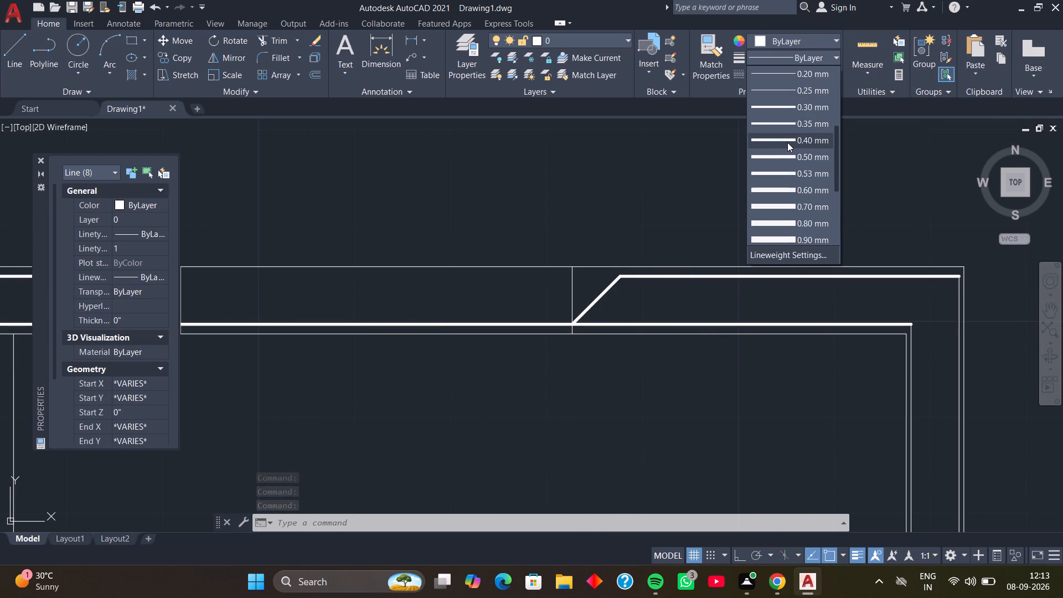
scroll(787, 142, "up", 1)
left_click(783, 153)
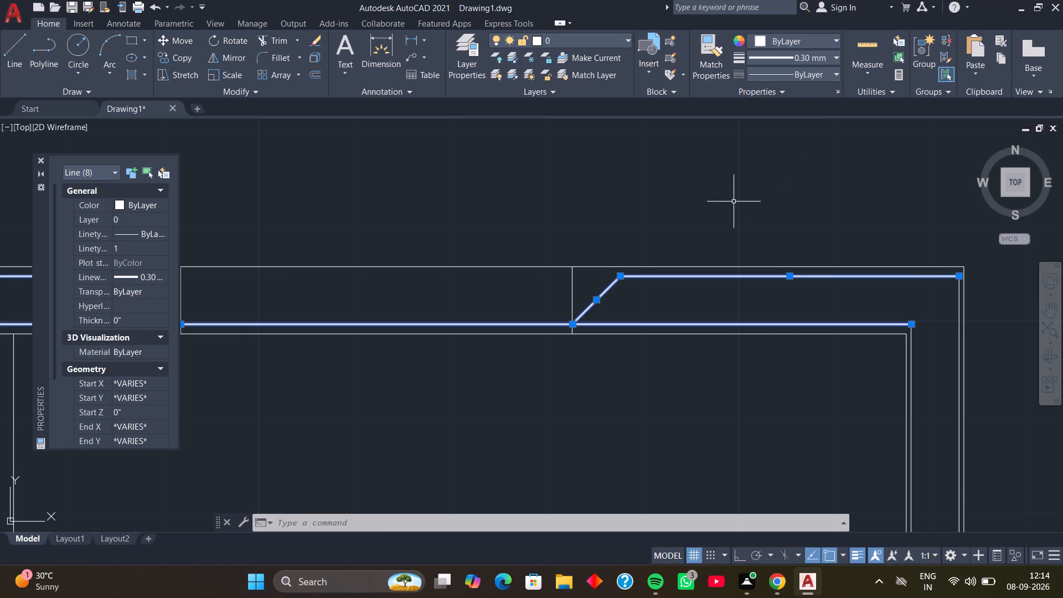
key("Escape")
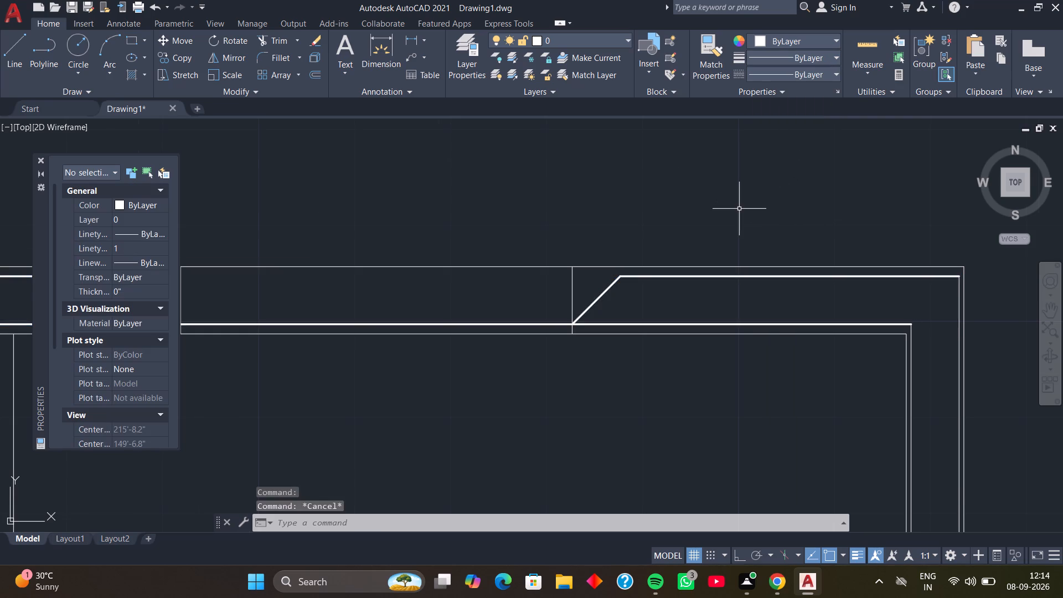
Set the lineweight of the two core lines inside each of the right and left walls to 0.30 mm.
scroll(739, 209, "down", 2)
middle_click_drag(741, 211, 698, 171)
middle_click_drag(740, 259, 711, 229)
scroll(743, 259, "up", 2)
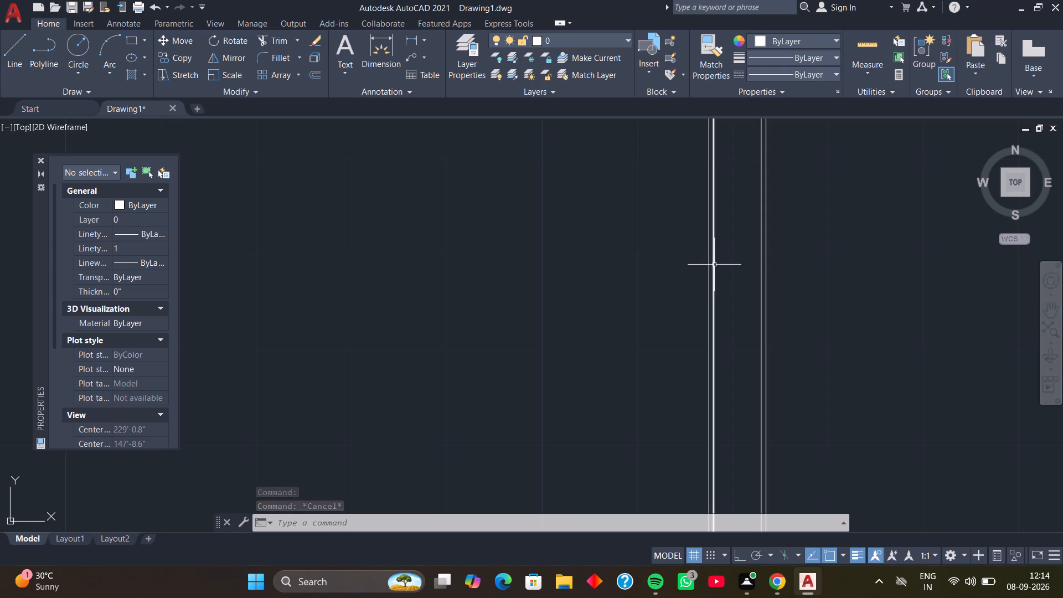
left_click(714, 265)
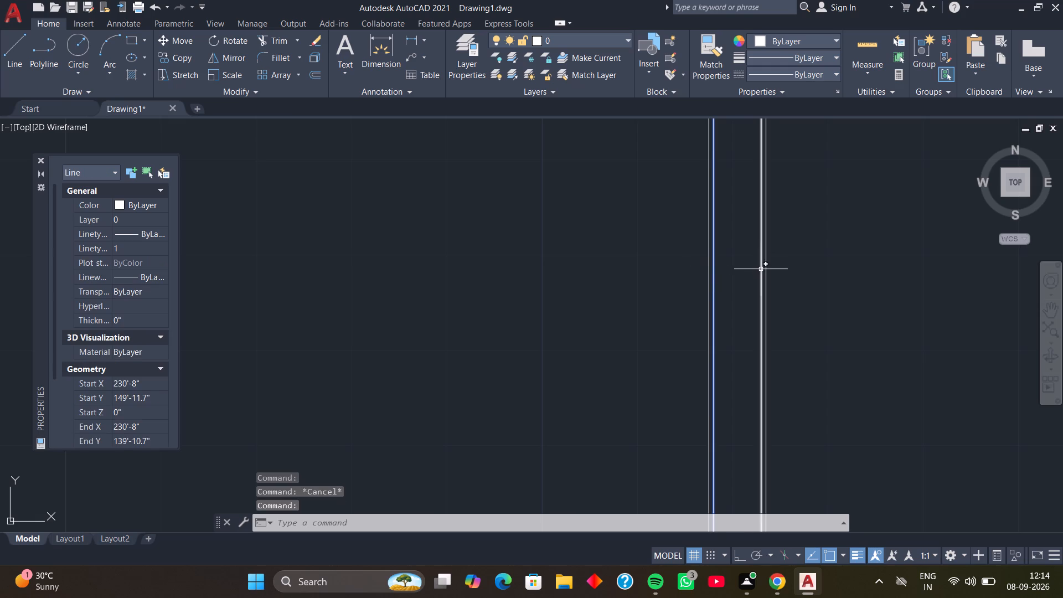
left_click(761, 269)
scroll(684, 274, "down", 2)
middle_click_drag(649, 285, 770, 263)
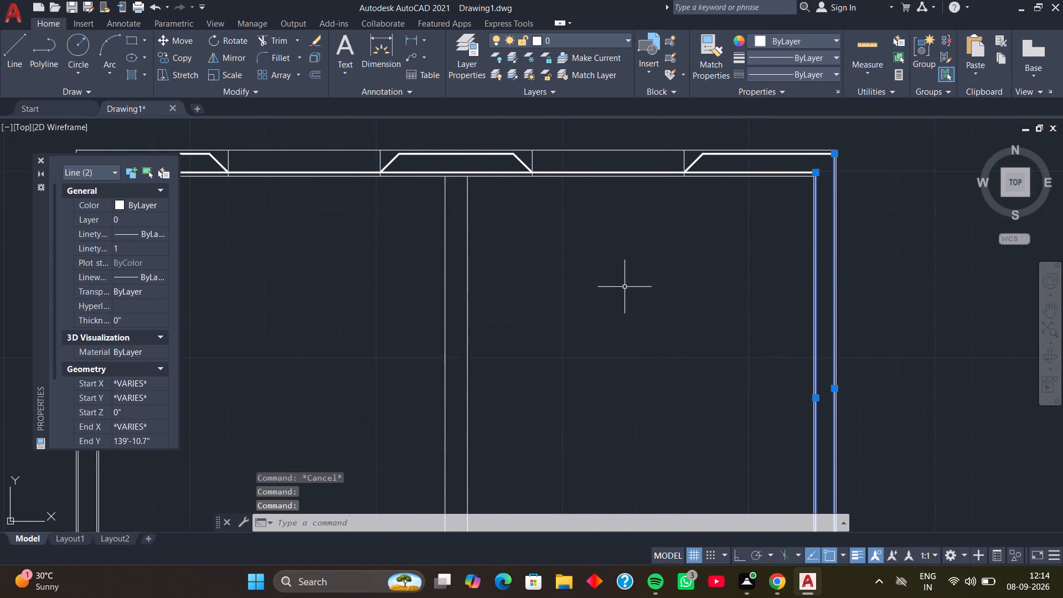
middle_click_drag(629, 287, 725, 283)
scroll(497, 284, "down", 1)
middle_click_drag(473, 295, 727, 243)
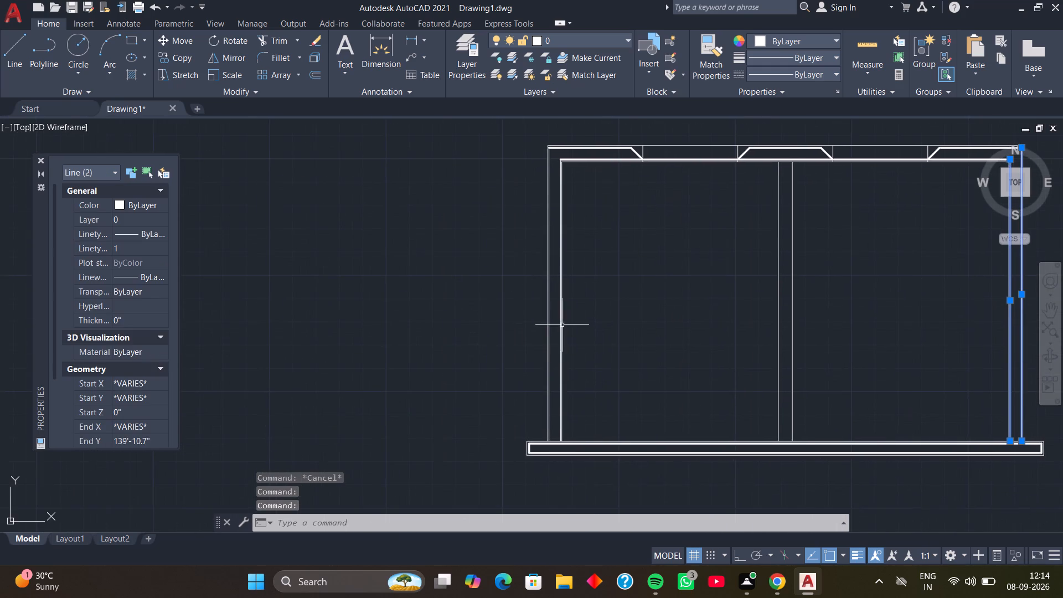
scroll(561, 323, "up", 4)
left_click(543, 316)
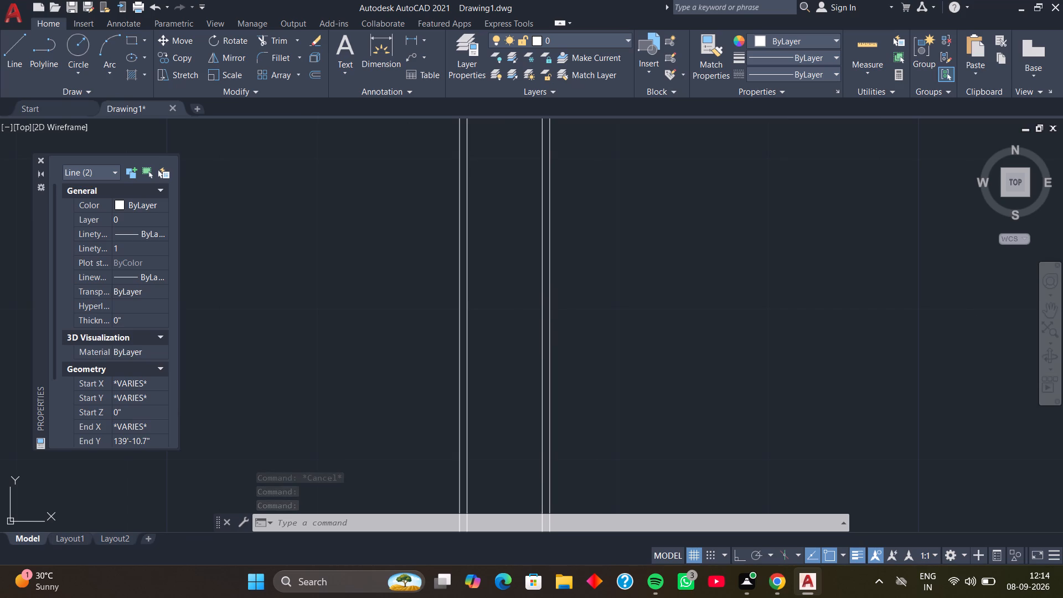
left_click(466, 326)
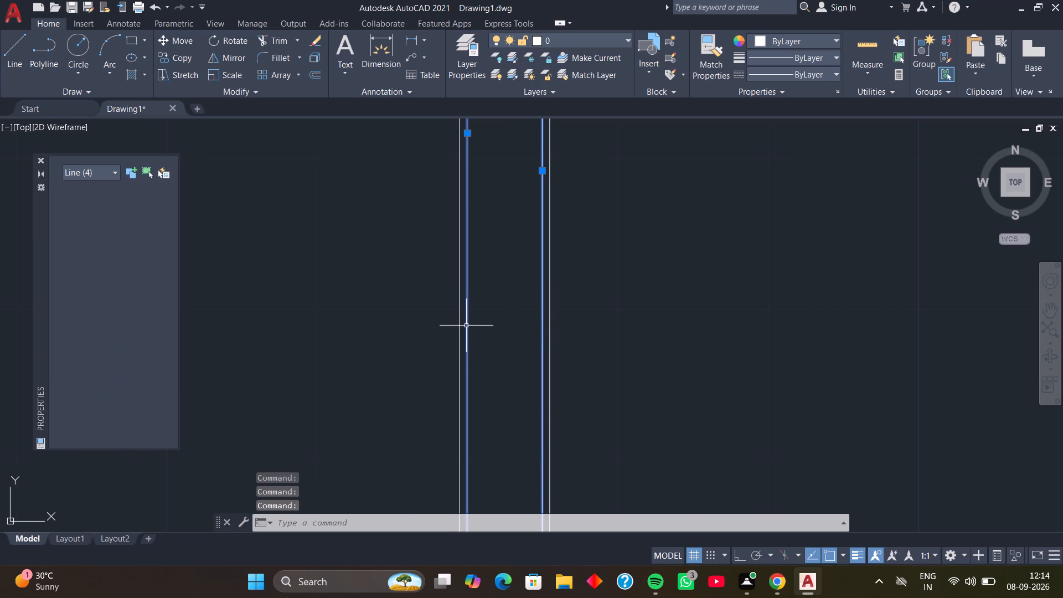
left_click(837, 58)
scroll(793, 157, "down", 2)
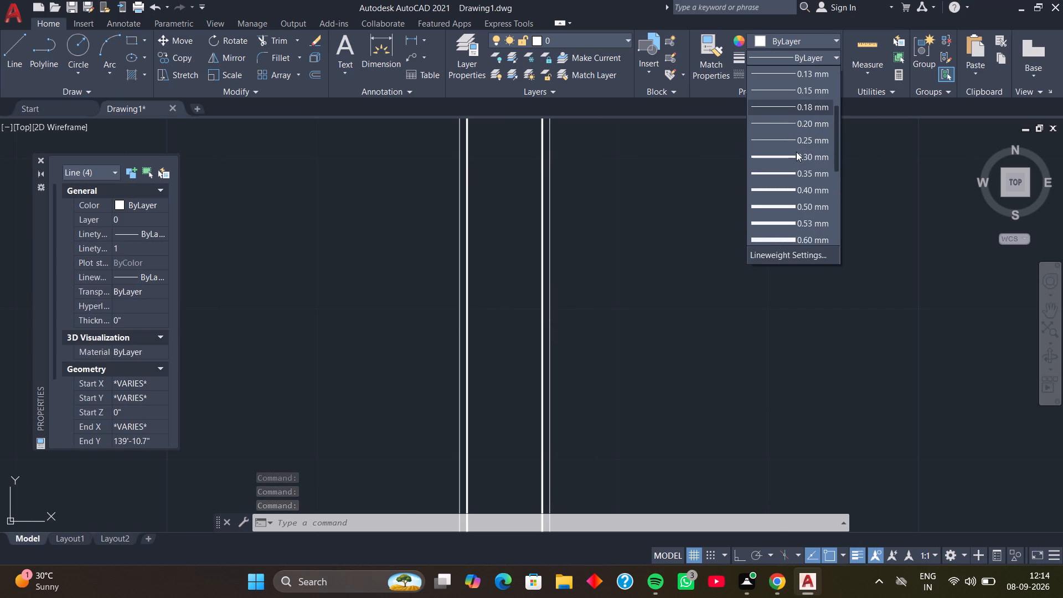
left_click(796, 155)
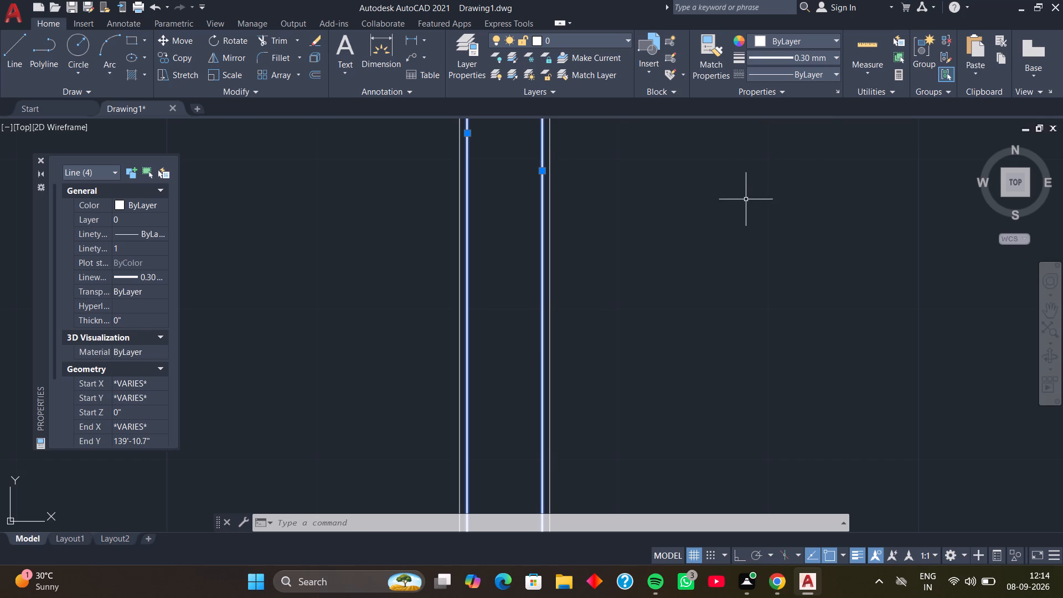
scroll(745, 203, "down", 1)
middle_click_drag(734, 208, 718, 241)
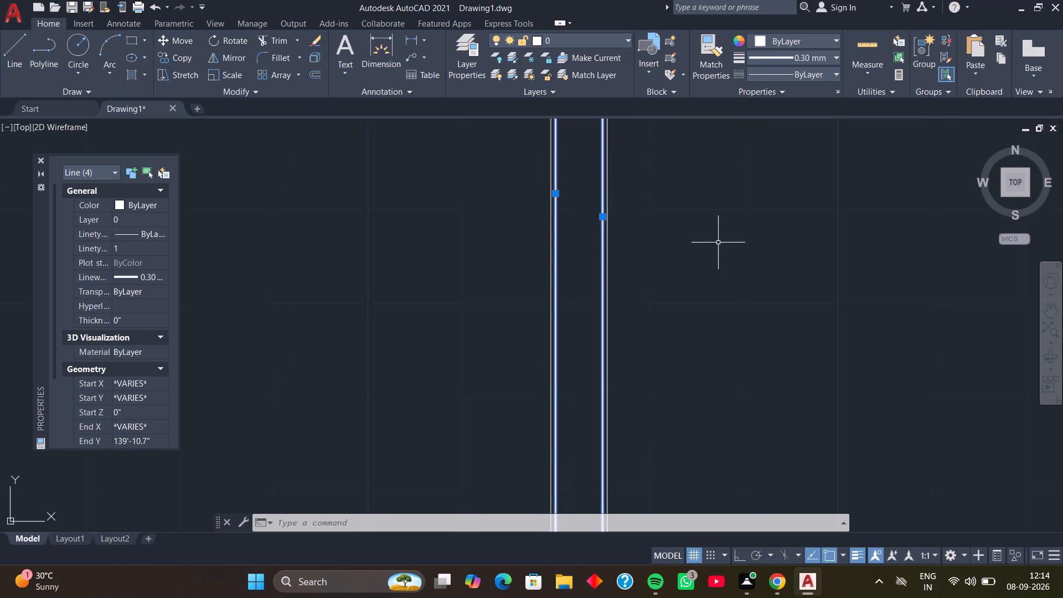
key("Escape")
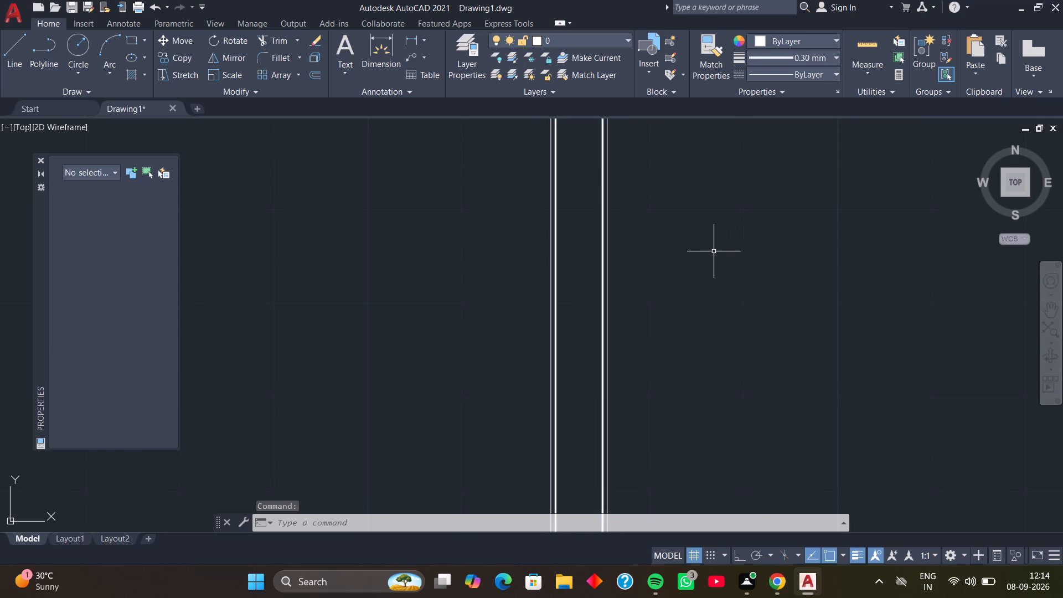
With nothing selected, set the current lineweight for new objects to 0.30 mm.
scroll(700, 237, "down", 2)
middle_click_drag(700, 229, 659, 341)
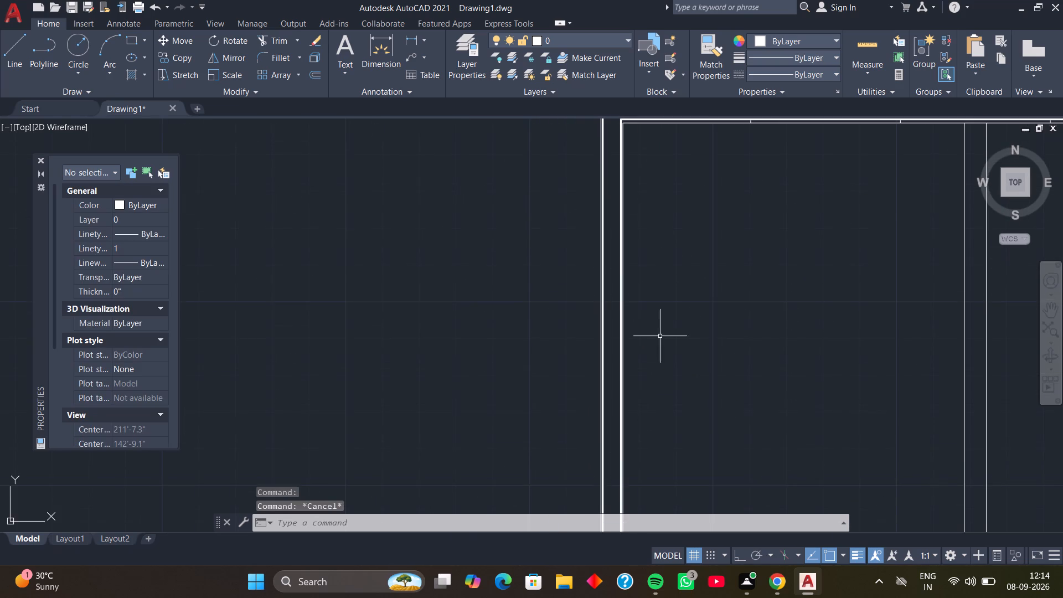
middle_click_drag(664, 282, 641, 338)
middle_click_drag(665, 287, 592, 324)
middle_click_drag(647, 296, 613, 318)
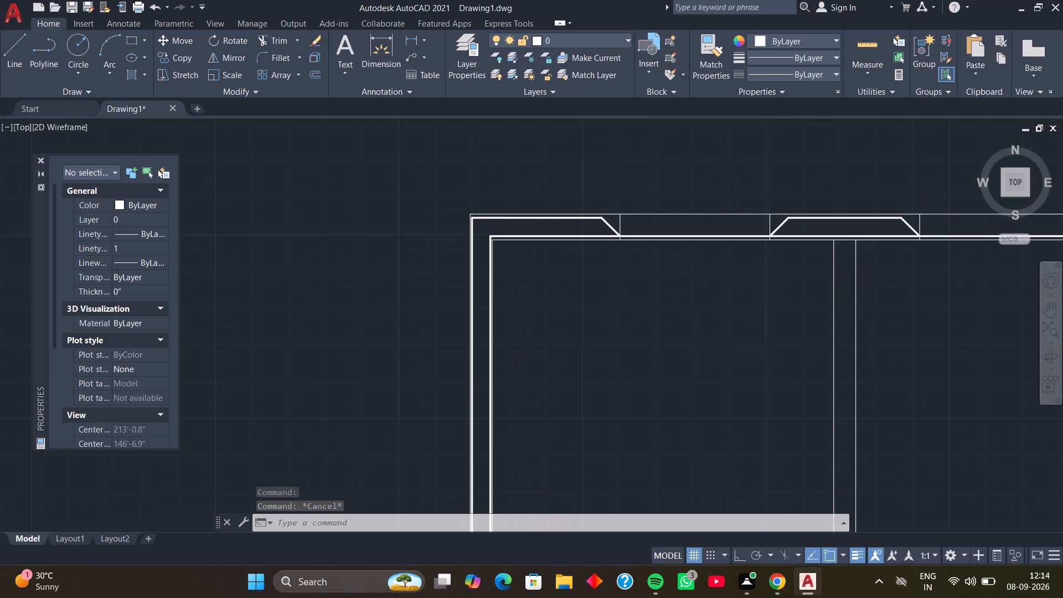
left_click(834, 58)
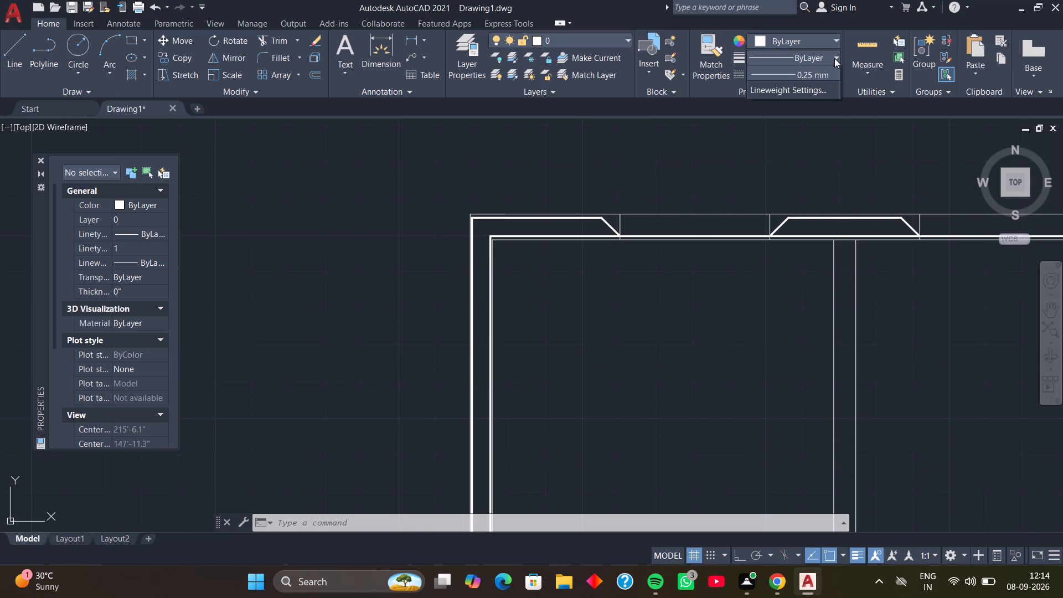
scroll(808, 158, "down", 1)
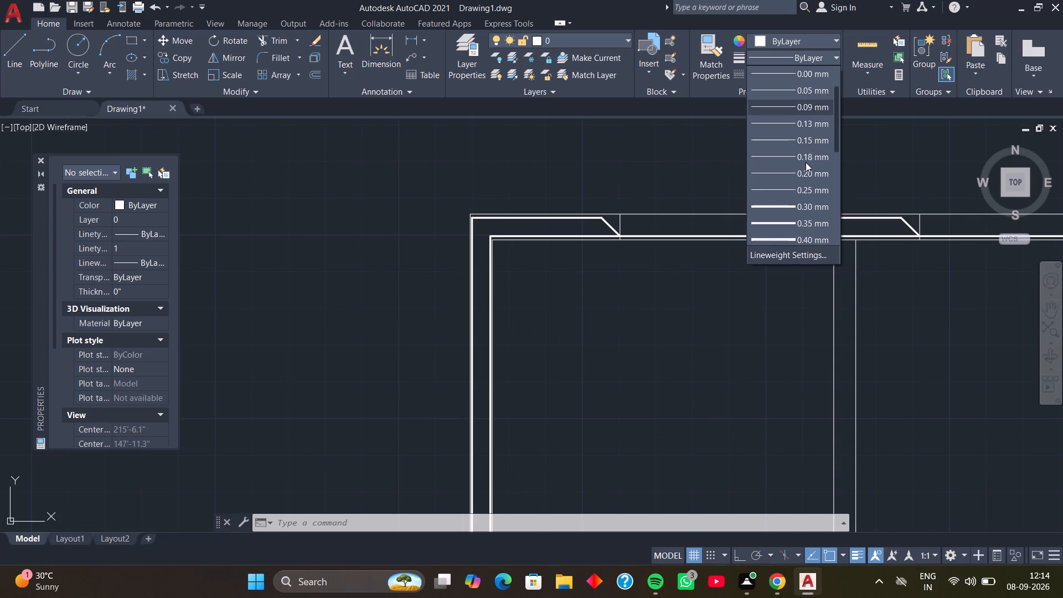
left_click(794, 204)
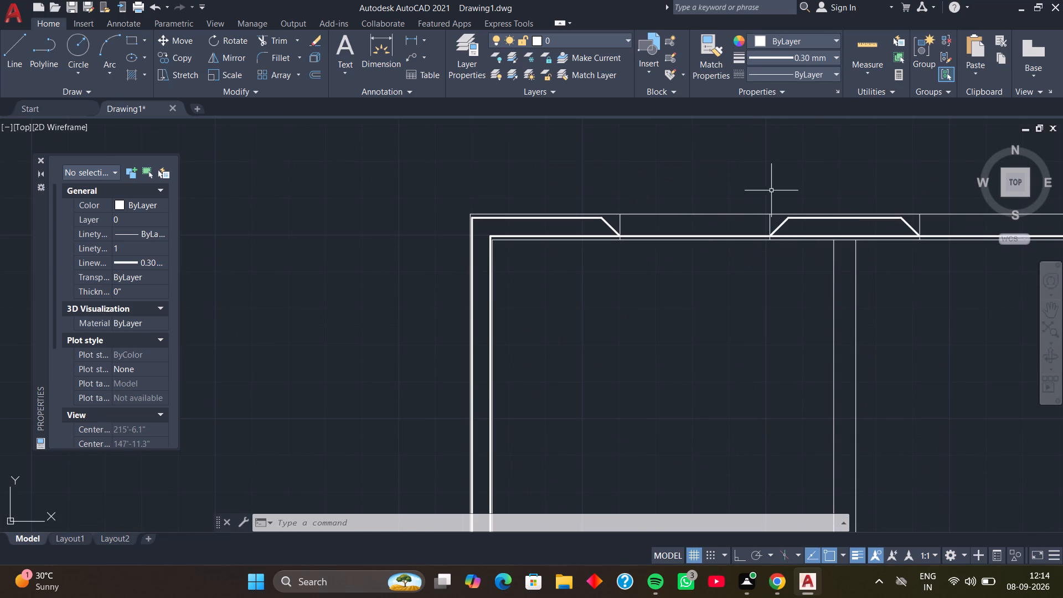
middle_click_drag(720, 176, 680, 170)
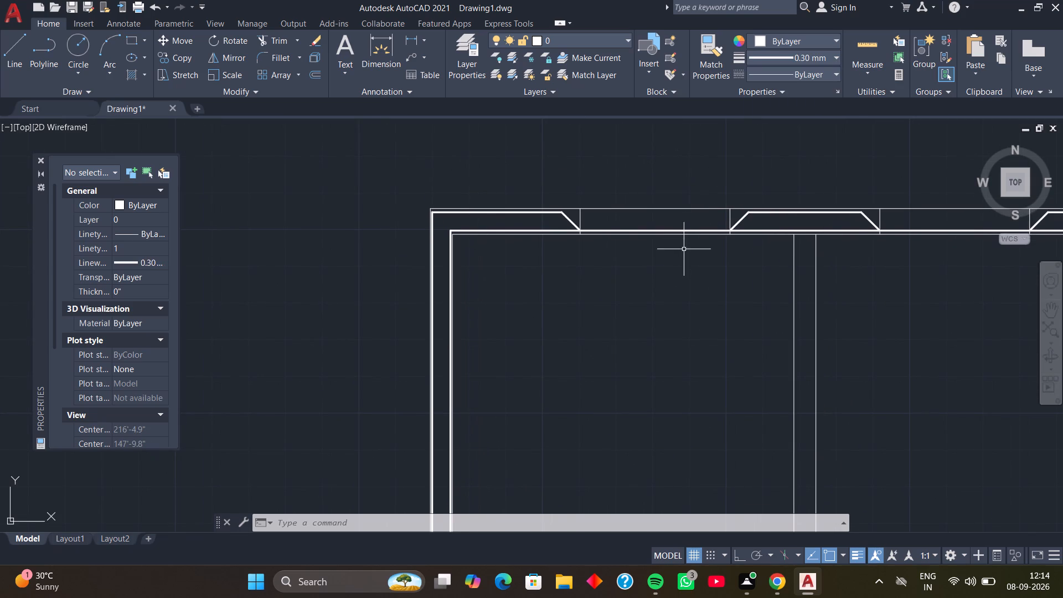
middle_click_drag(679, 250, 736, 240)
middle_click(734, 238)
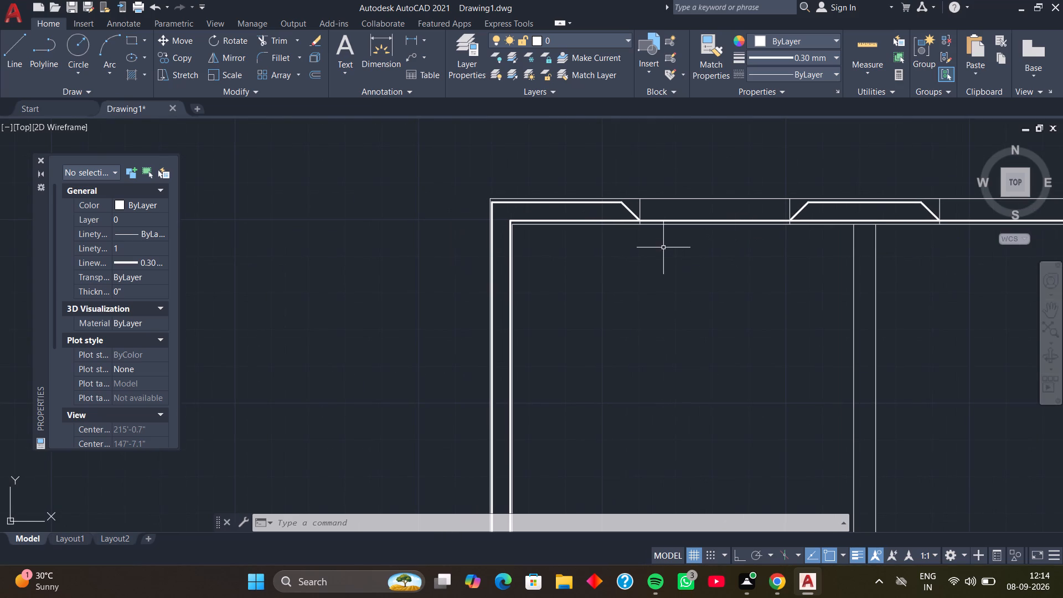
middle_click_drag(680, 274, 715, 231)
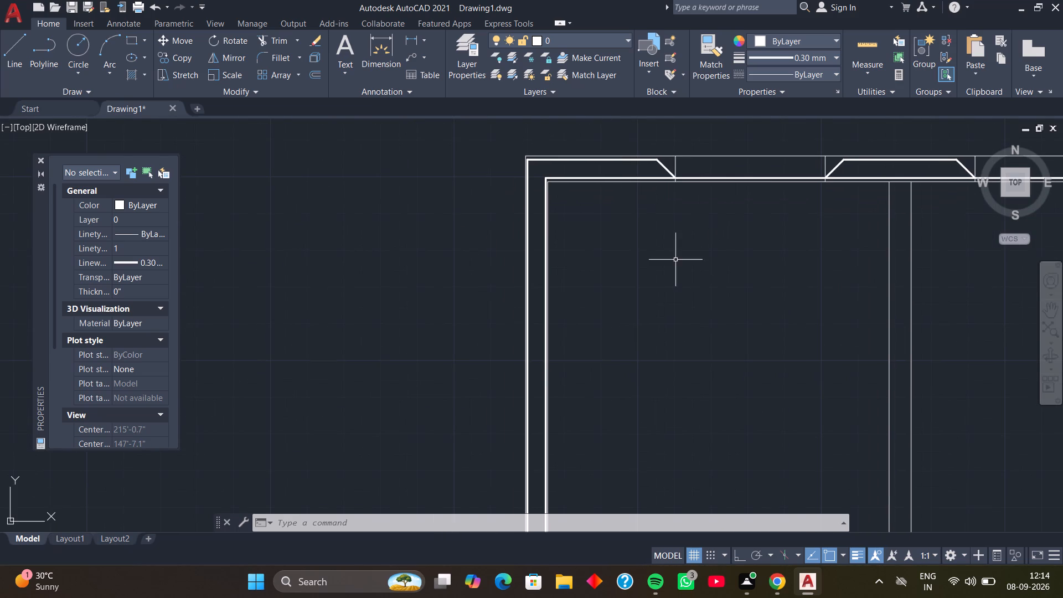
Look over the plan's wall core lines, from the top wall and side walls down to the bottom strip.
scroll(639, 265, "down", 1)
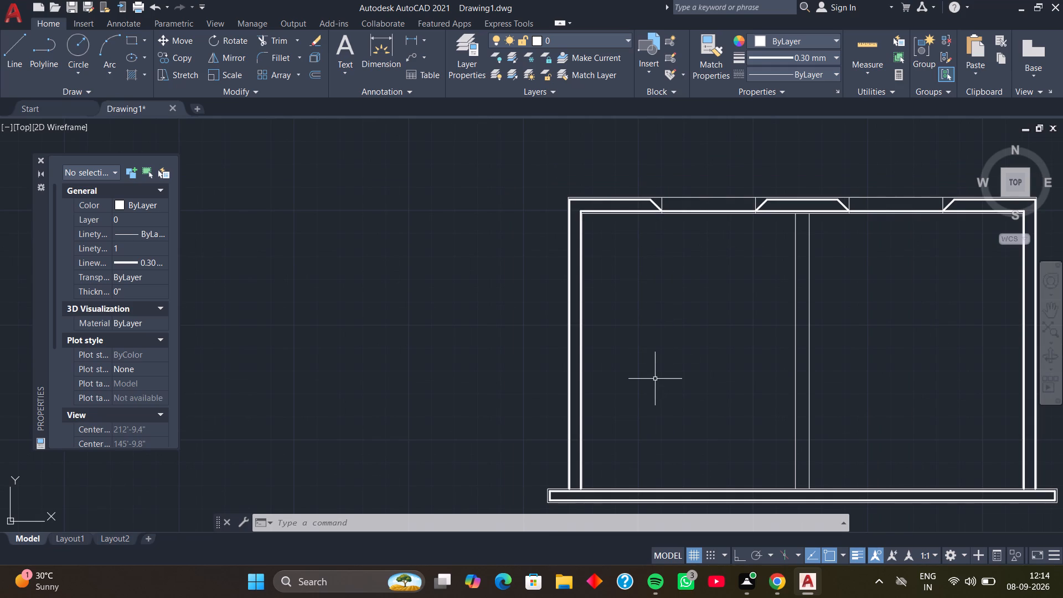
middle_click_drag(635, 405, 636, 325)
middle_click_drag(651, 360, 639, 342)
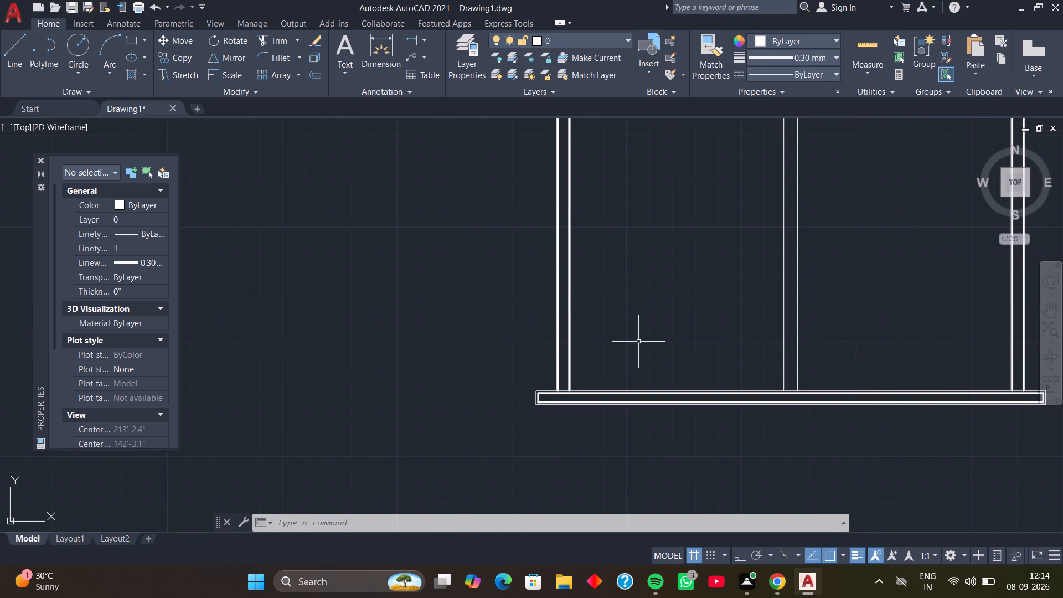
middle_click_drag(611, 353, 659, 346)
scroll(653, 285, "down", 1)
middle_click_drag(652, 251, 617, 379)
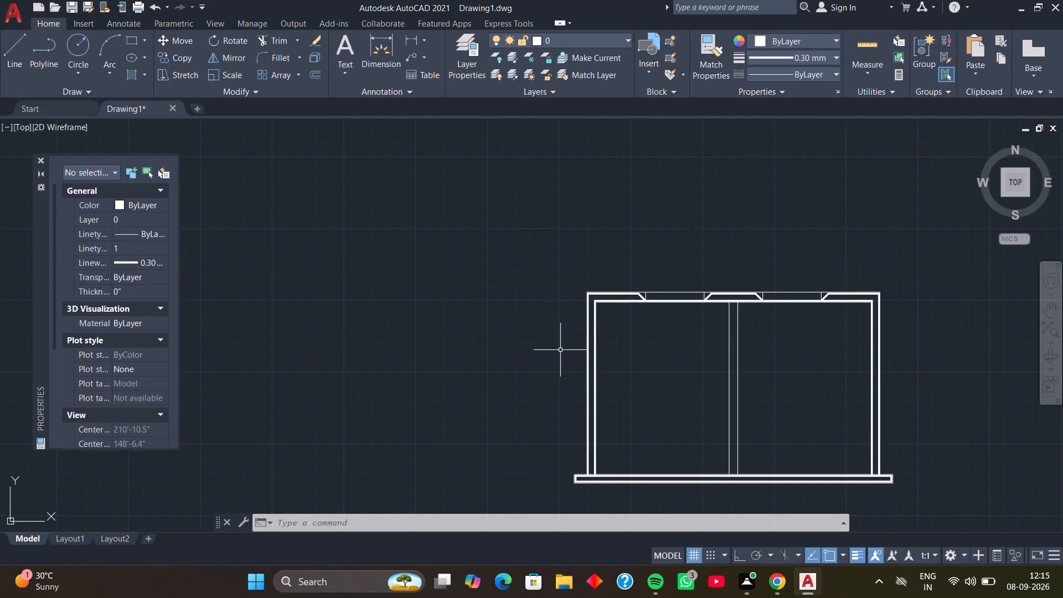
scroll(616, 325, "up", 2)
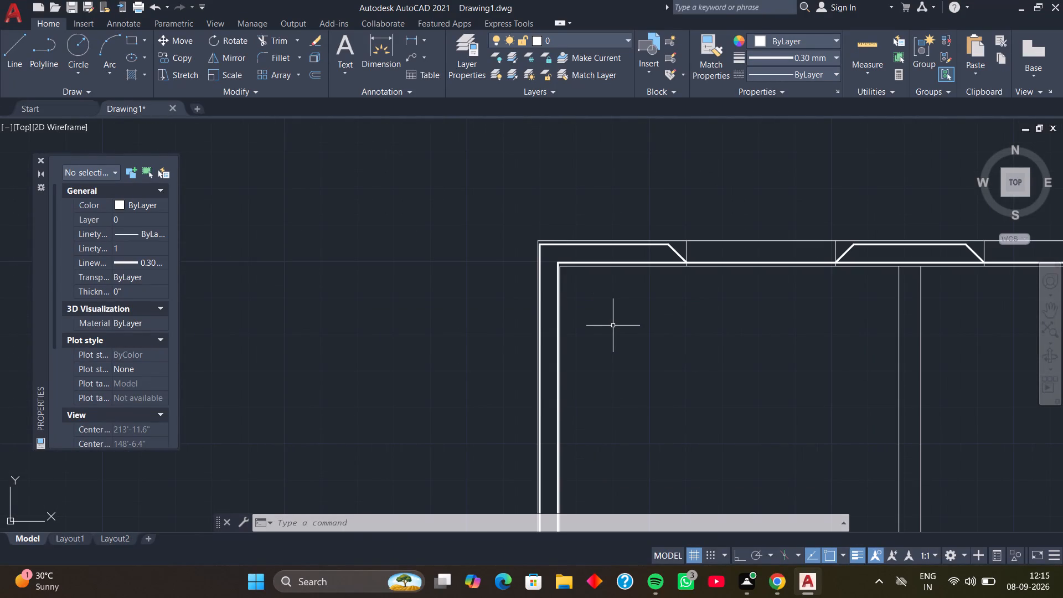
scroll(620, 324, "down", 1)
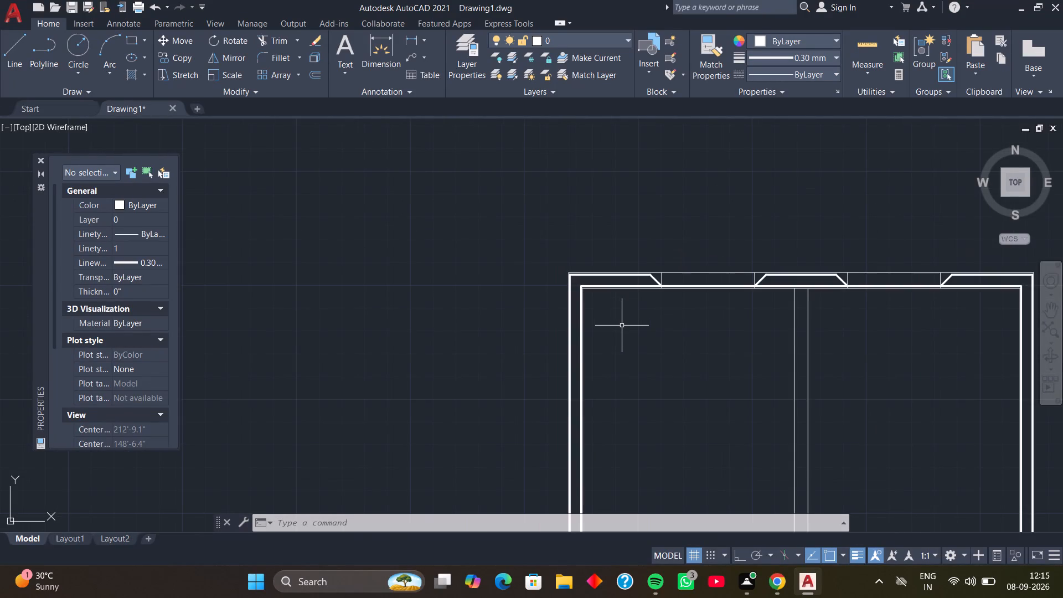
middle_click_drag(641, 354, 515, 290)
middle_click_drag(505, 292, 486, 295)
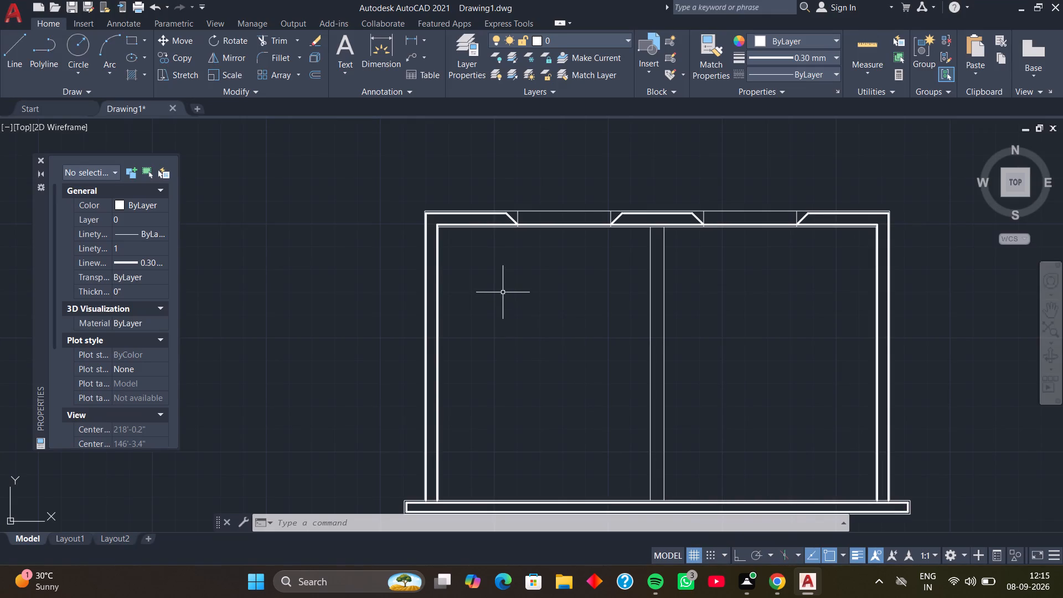
middle_click_drag(503, 292, 537, 317)
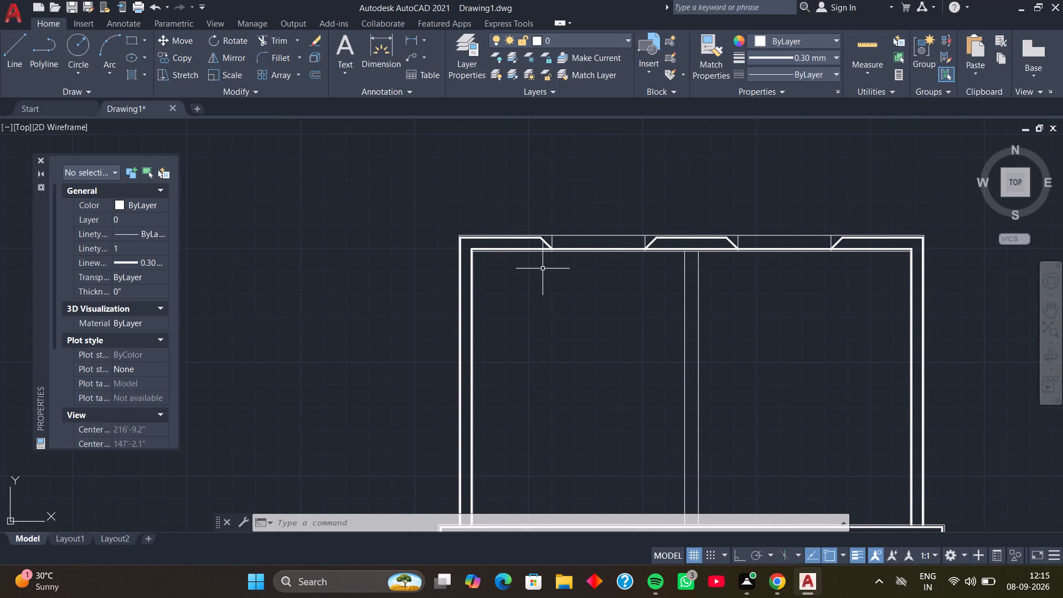
Draw a circle of radius 1" inside the left room, below the top wall's left segment.
scroll(539, 264, "up", 2)
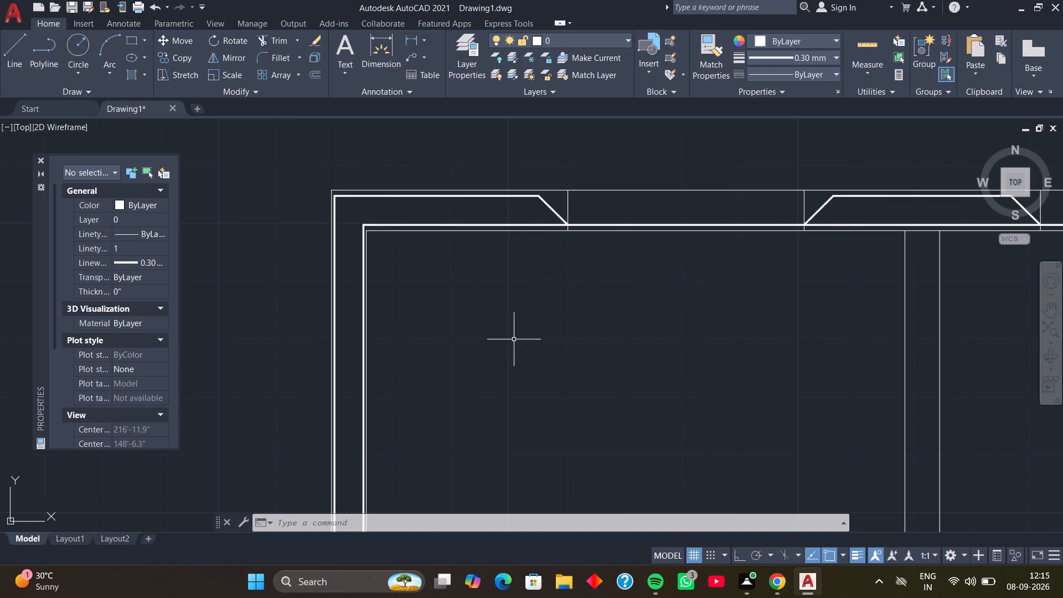
middle_click_drag(514, 339, 526, 337)
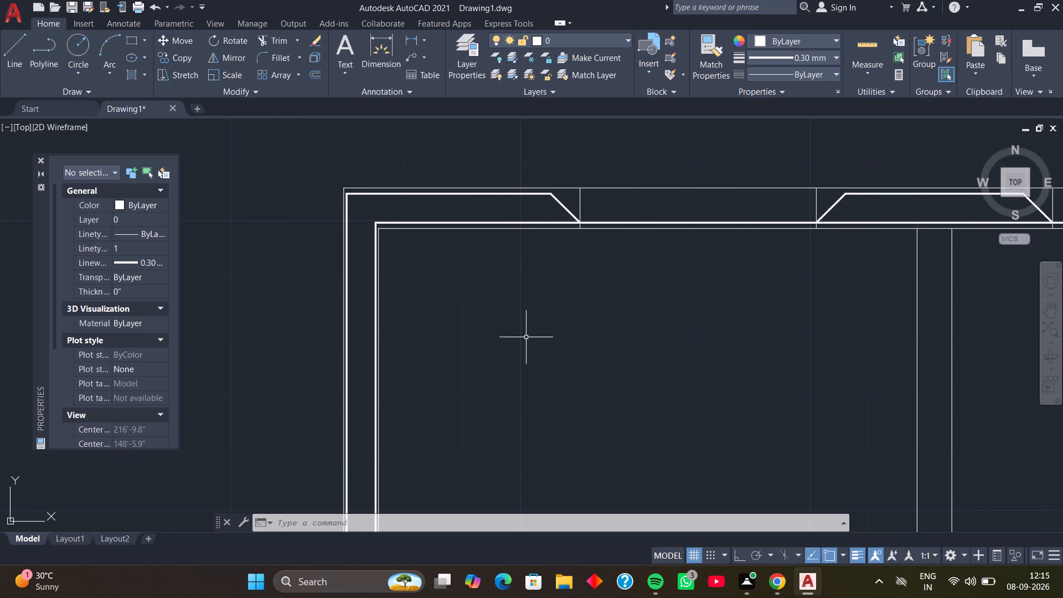
type("C")
key("space")
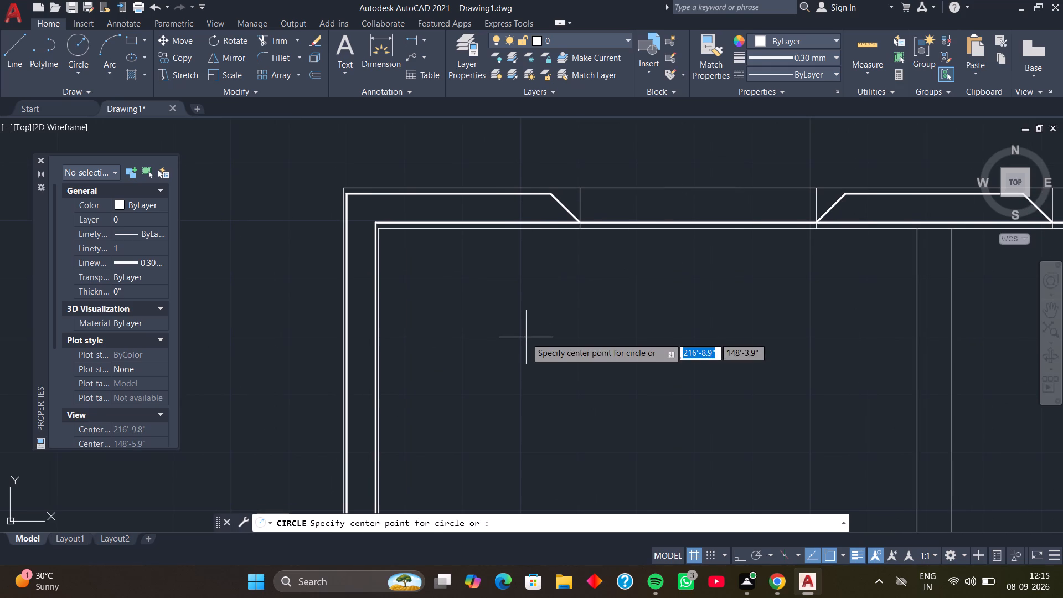
left_click(526, 337)
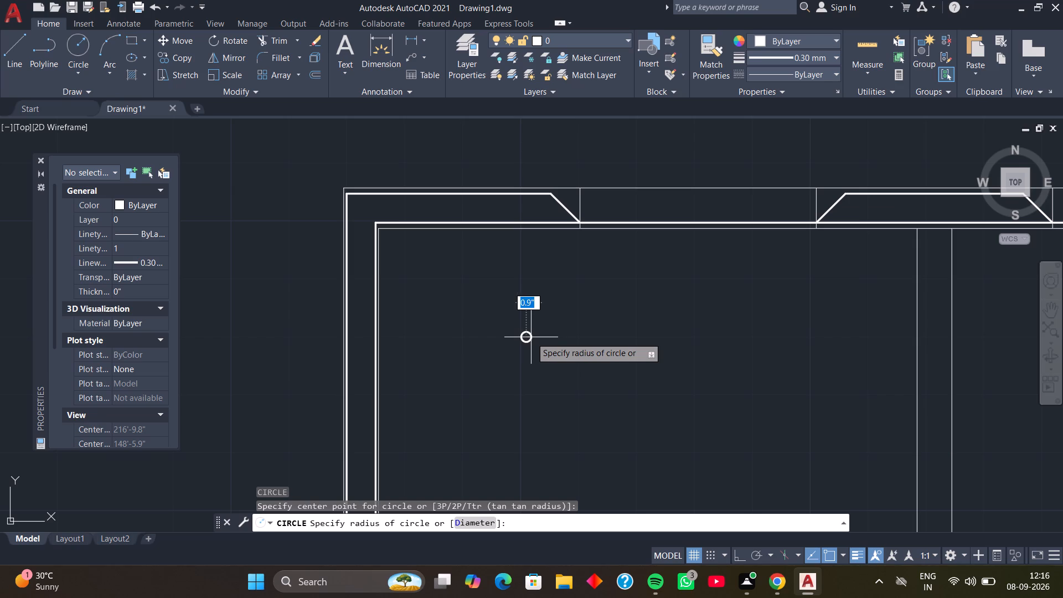
key("1")
key("Return")
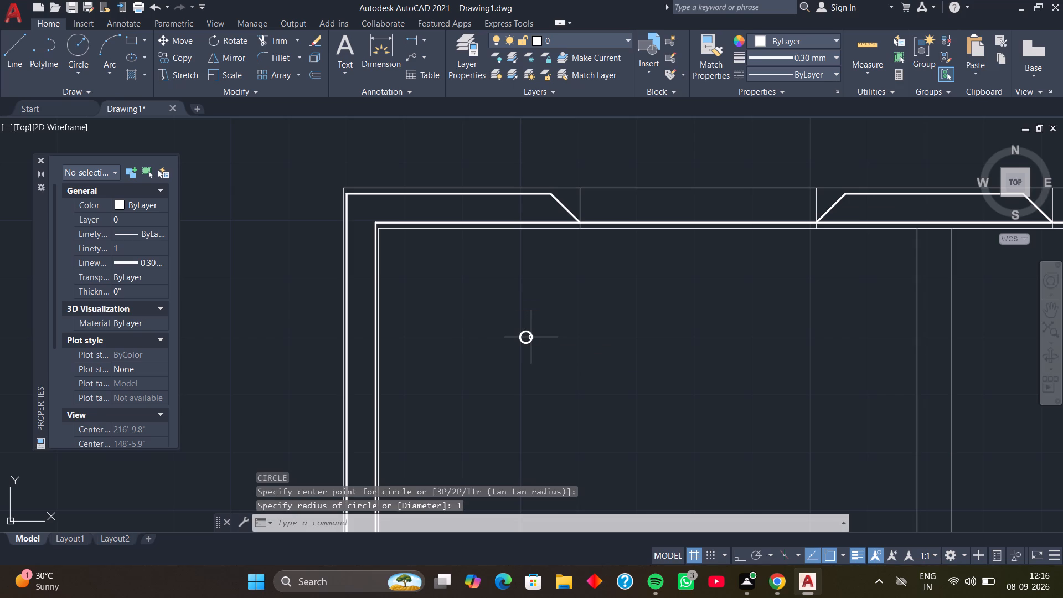
Hatch the inside of the 1" radius circle with a Solid fill in black (0,0,0).
scroll(531, 337, "up", 2)
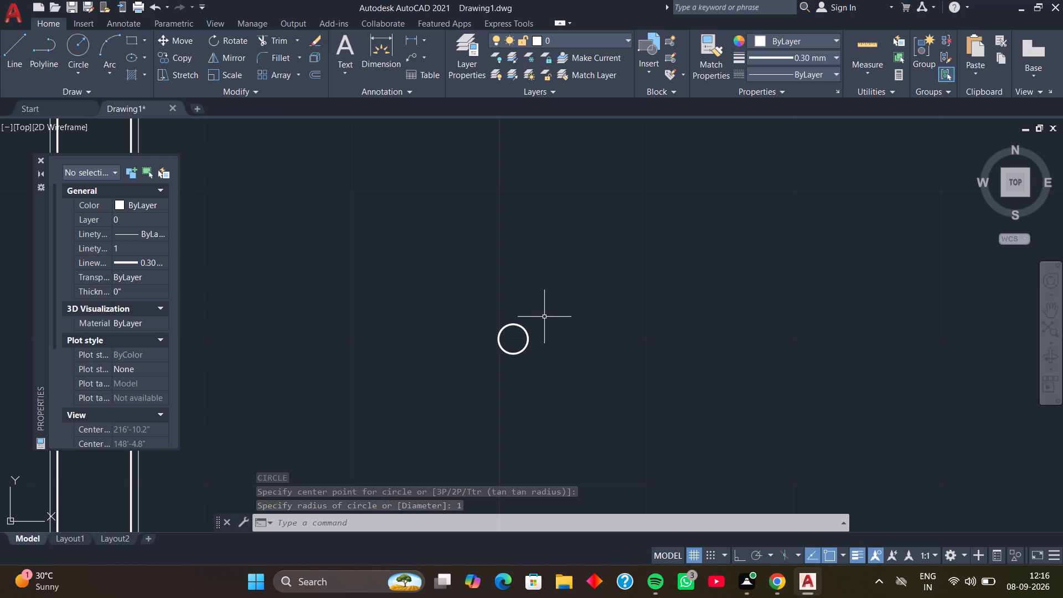
type("H")
key("space")
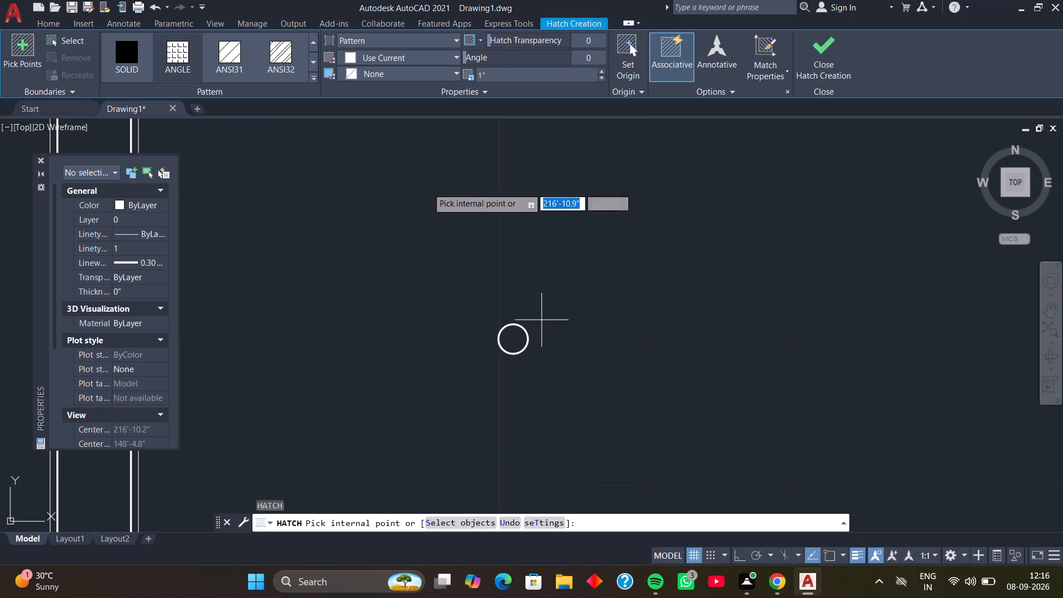
left_click(454, 40)
left_click(437, 54)
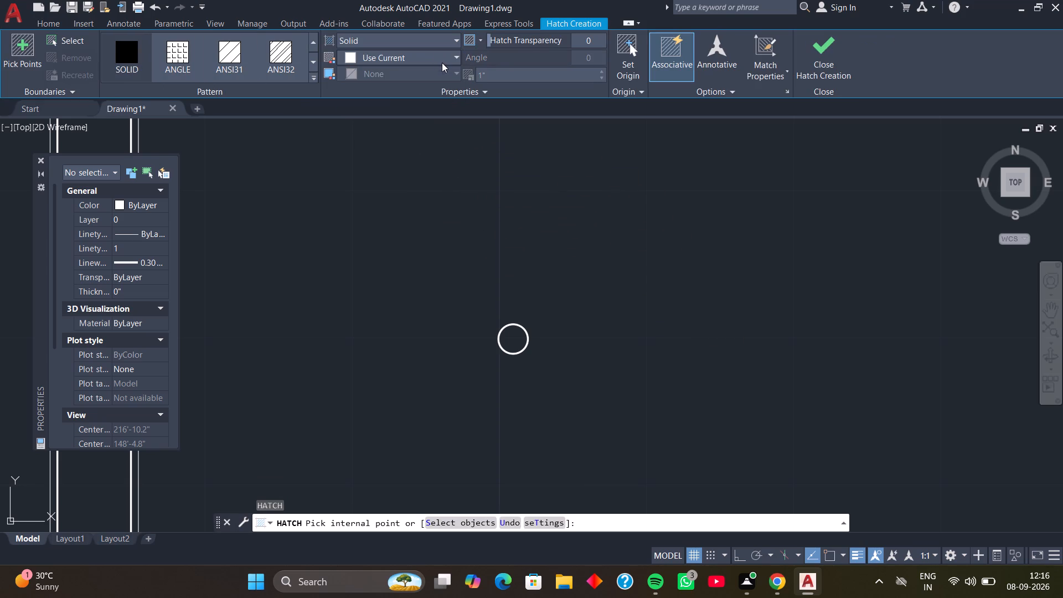
left_click(455, 58)
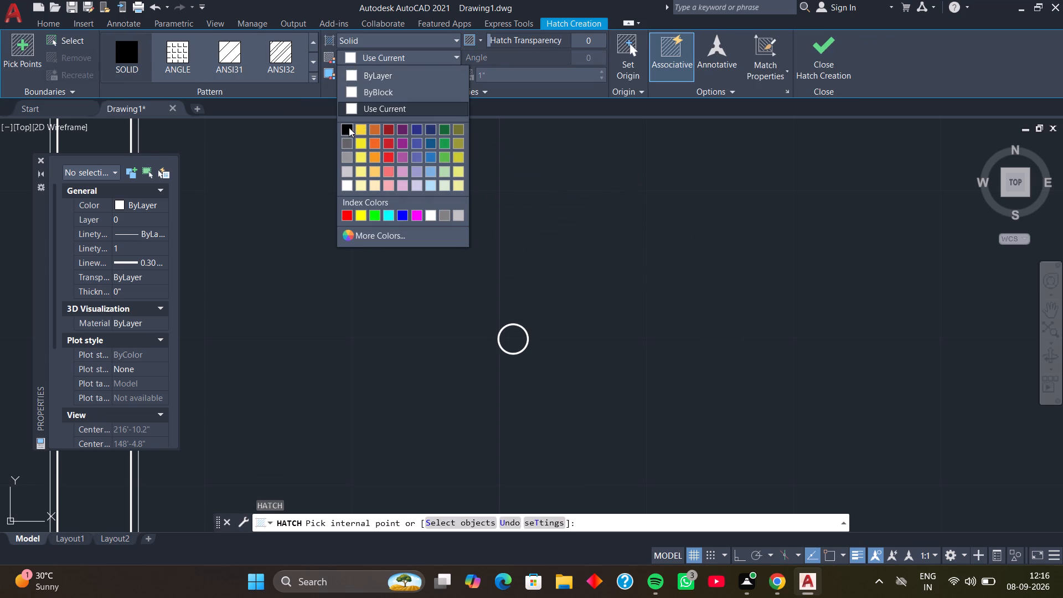
left_click(349, 127)
left_click(511, 342)
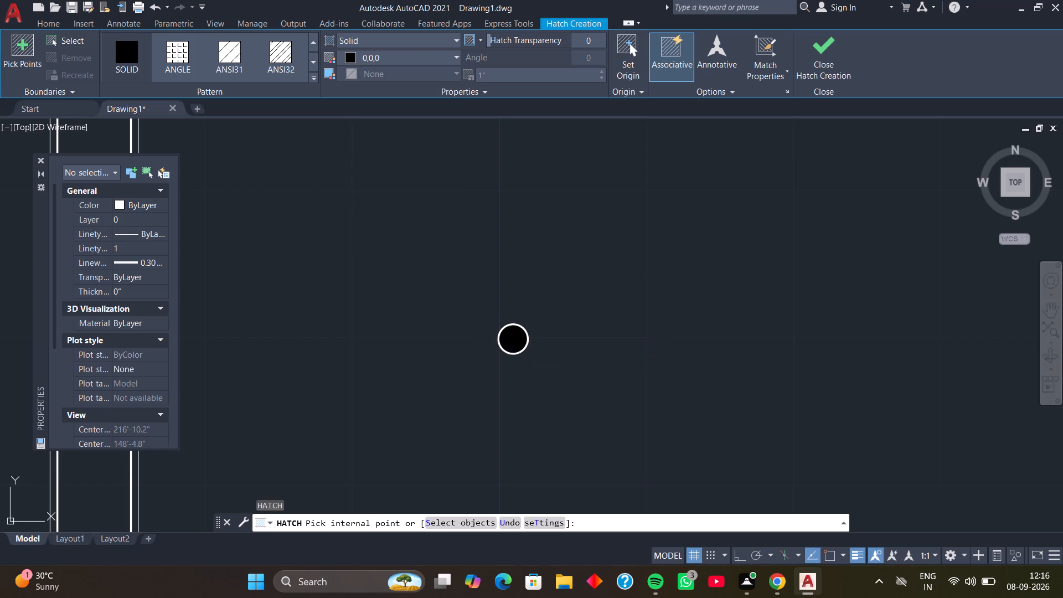
scroll(514, 341, "up", 3)
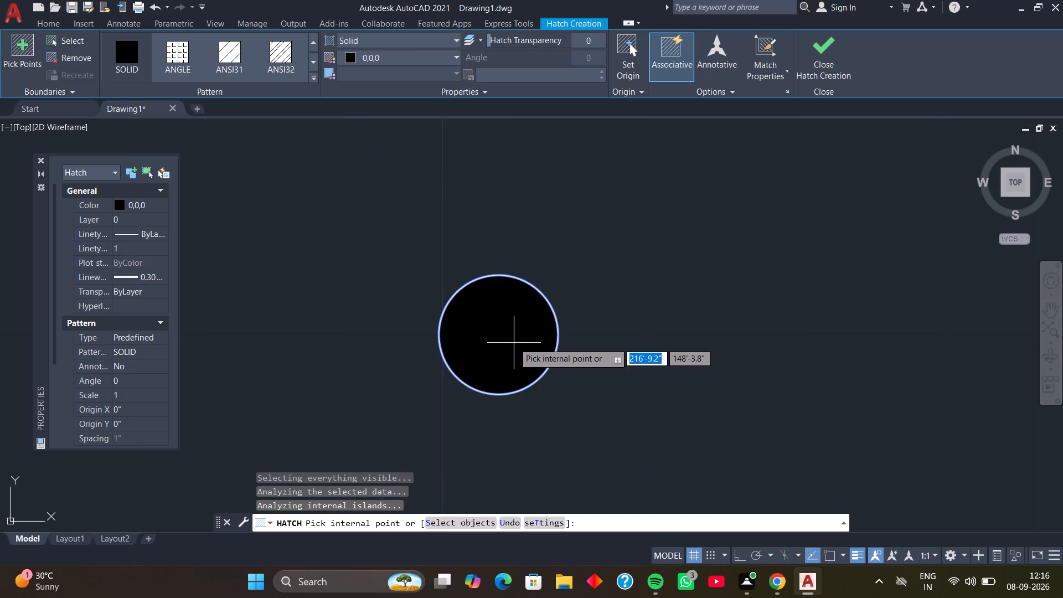
left_click(832, 54)
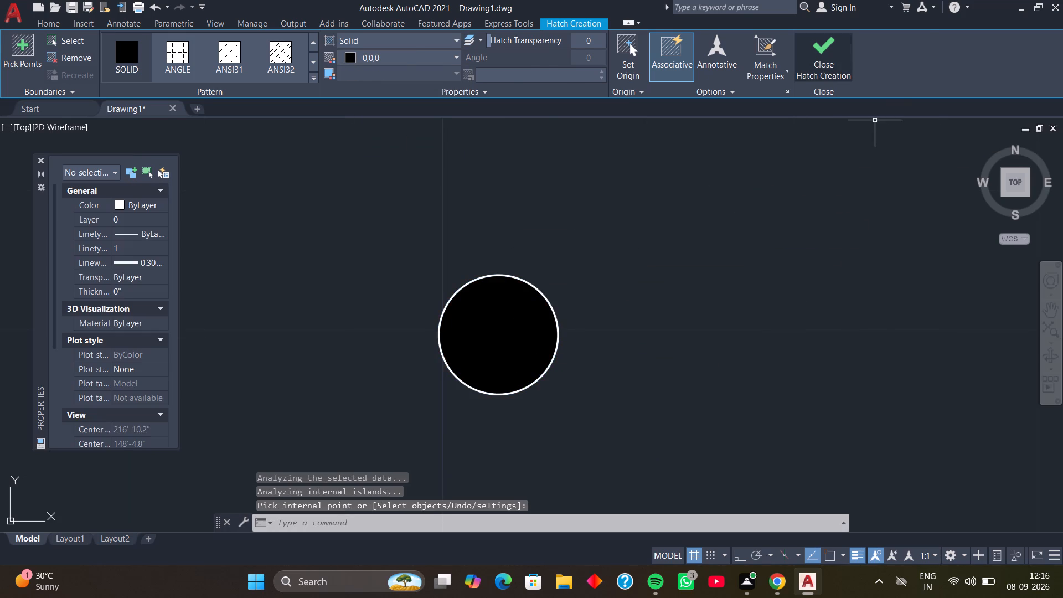
Change the outline colour of the 1" radius circle to black (0,0,0).
scroll(702, 256, "down", 2)
scroll(640, 279, "up", 1)
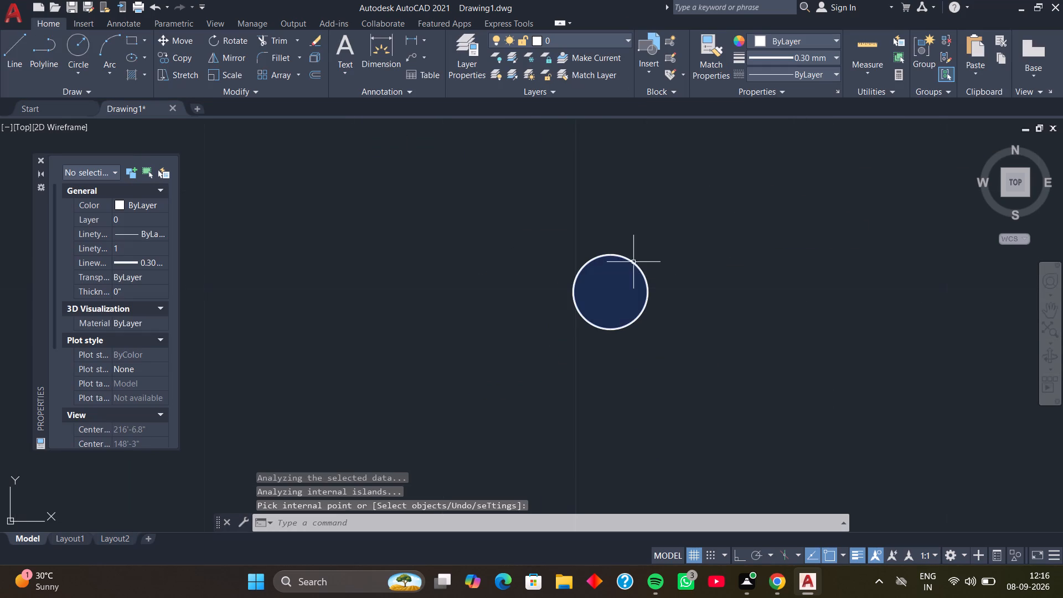
left_click(632, 262)
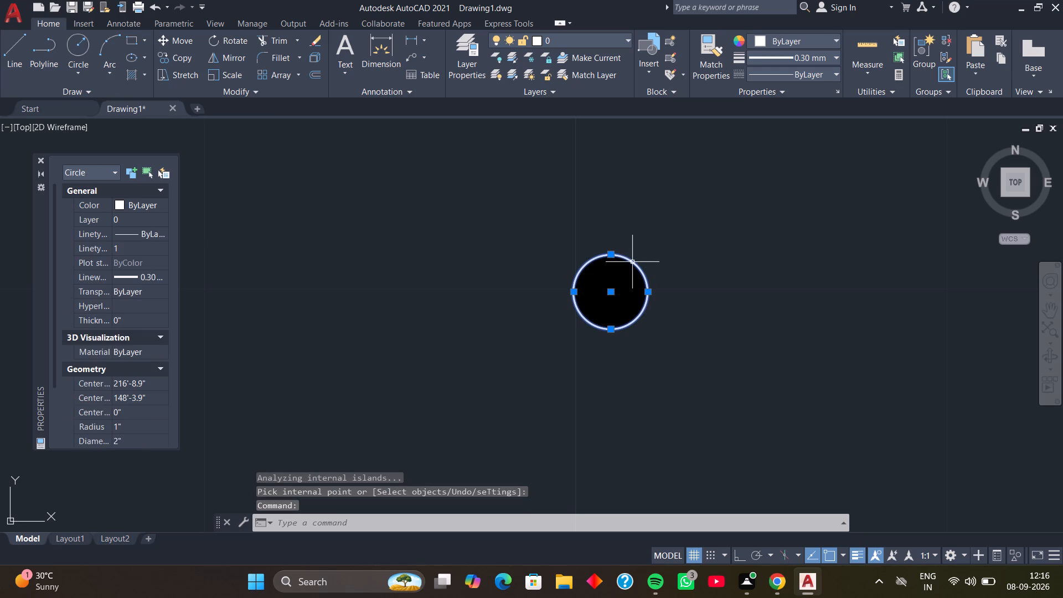
left_click(837, 39)
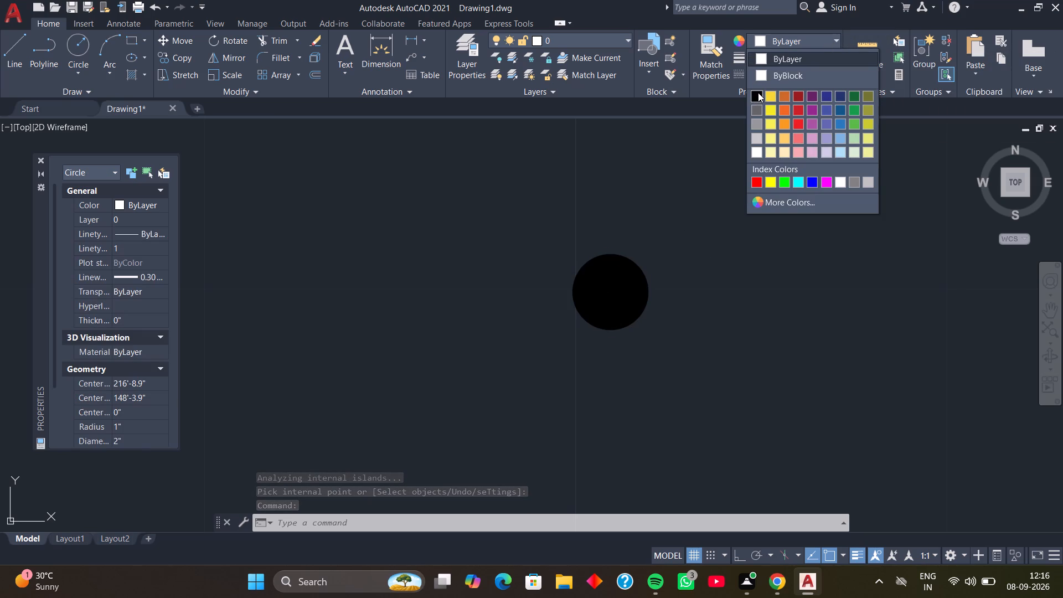
left_click(758, 92)
scroll(694, 218, "down", 1)
key("Escape")
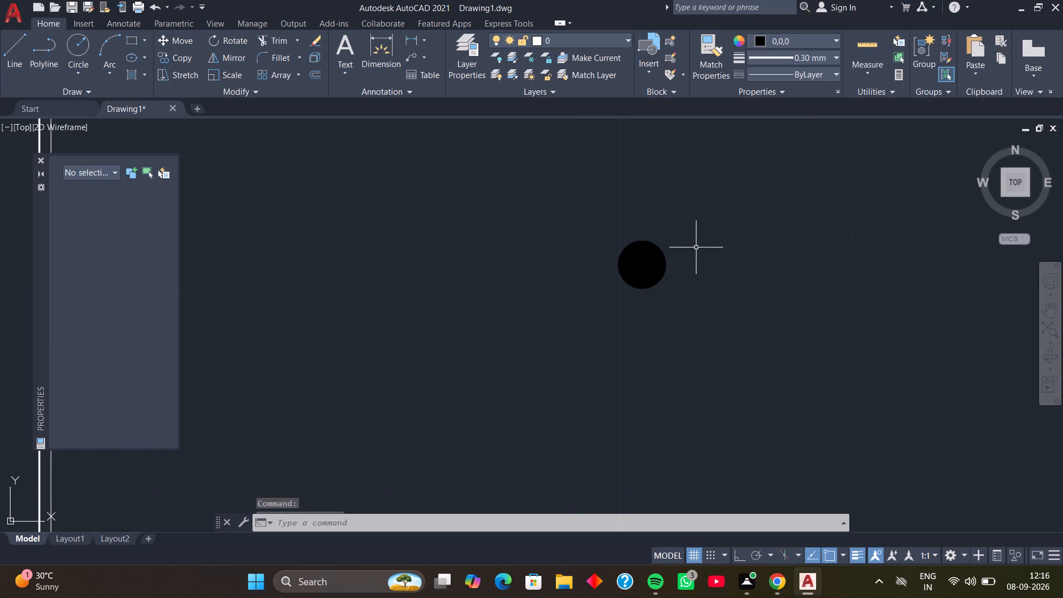
Draw a circle of radius 0.5" just above and to the left of the large black dot.
scroll(675, 233, "down", 3)
middle_click_drag(675, 230, 644, 281)
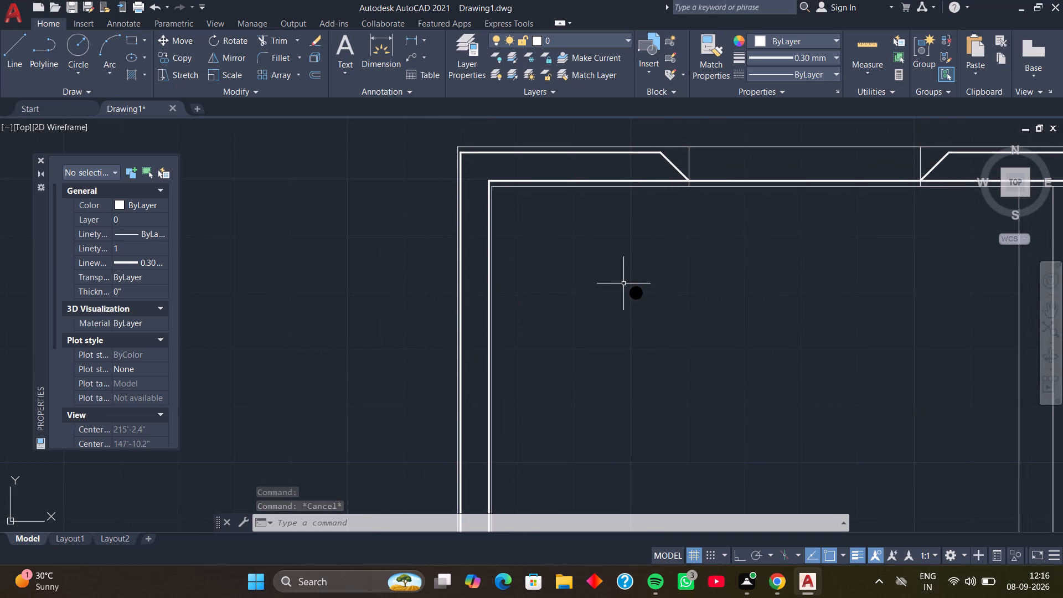
scroll(621, 287, "up", 2)
middle_click_drag(612, 290, 571, 284)
scroll(571, 284, "up", 1)
type("C")
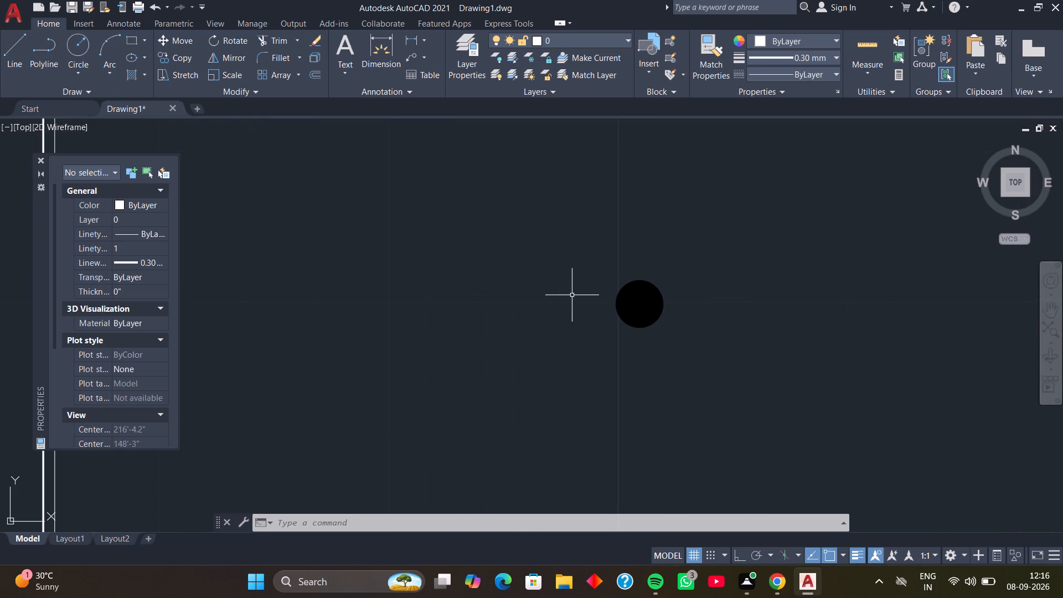
key("space")
left_click(543, 244)
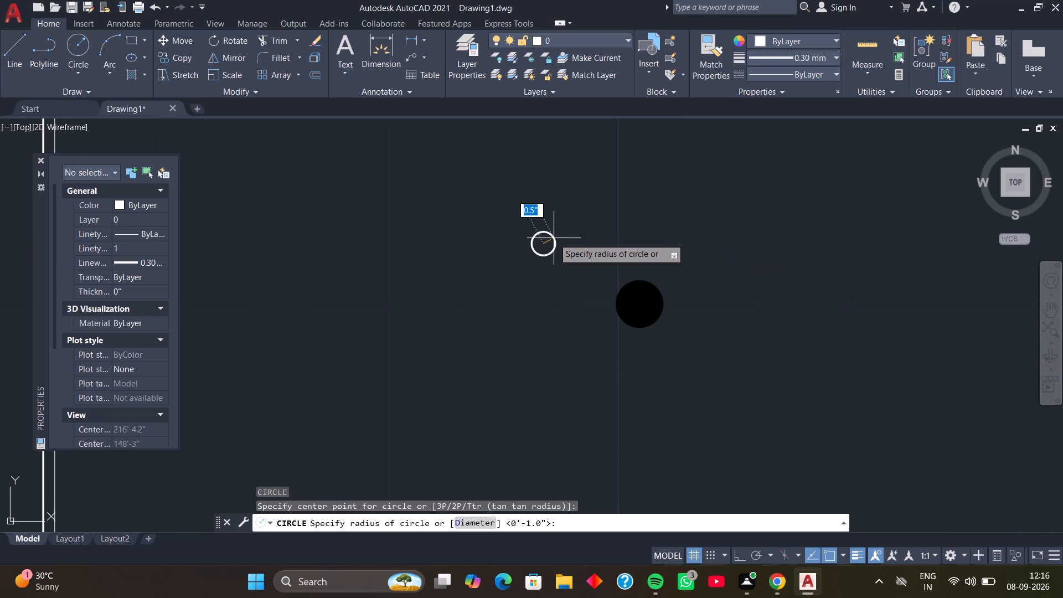
type("0.5")
key("Return")
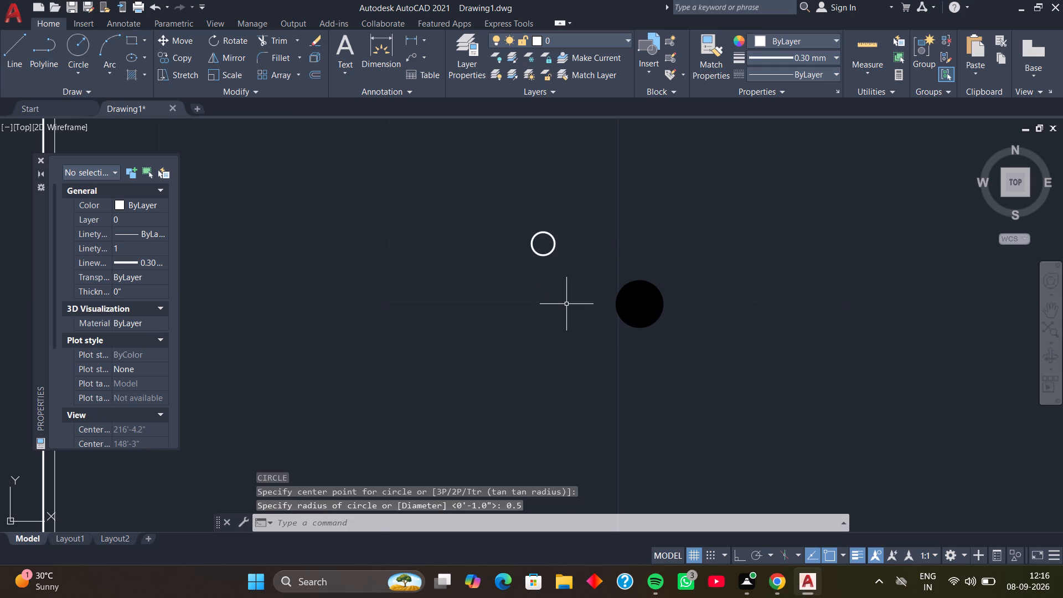
Hatch the inside of the 0.5" radius circle with a Solid fill in black (0,0,0).
type("H")
key("space")
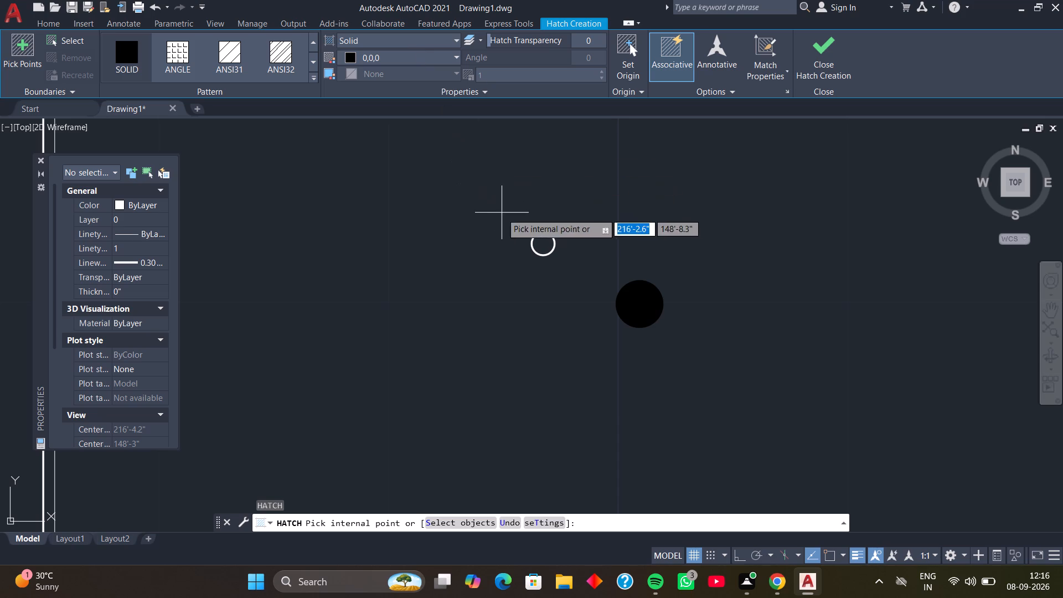
left_click(540, 242)
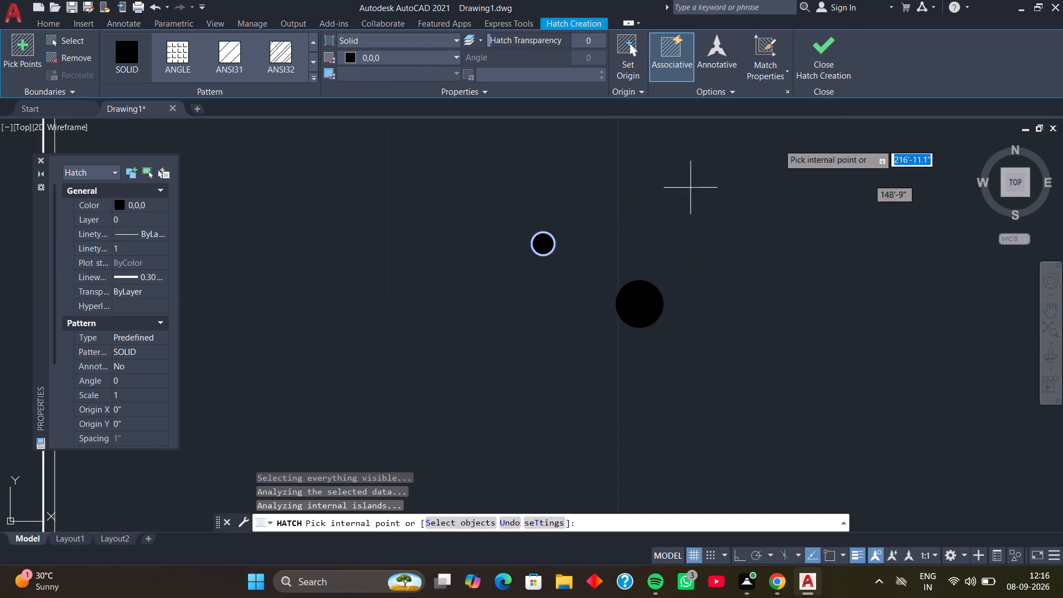
left_click(821, 49)
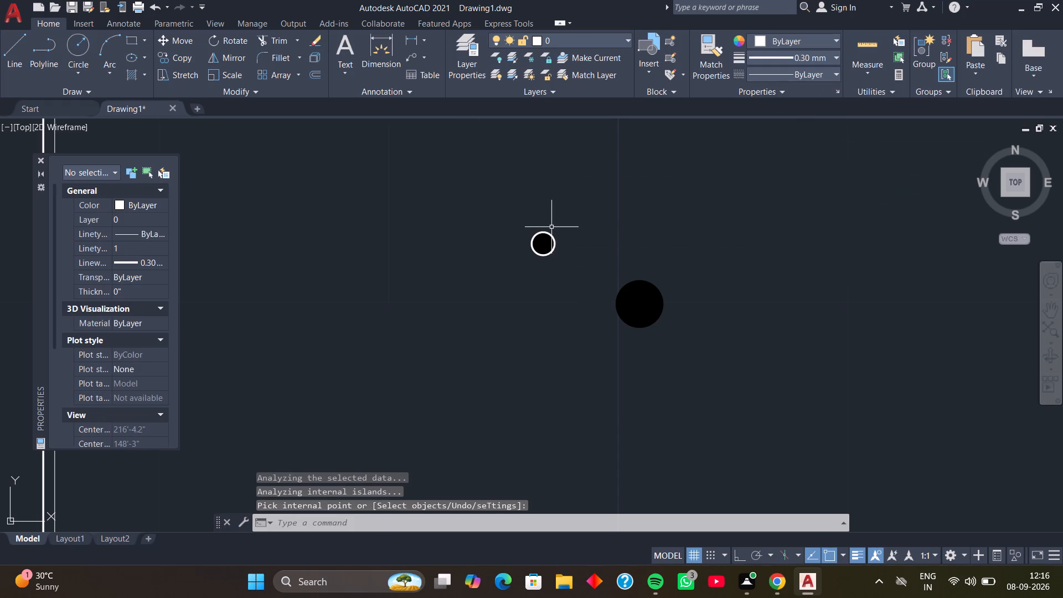
Change the outline colour of the 0.5" radius circle to black (0,0,0).
scroll(549, 228, "up", 1)
left_click(548, 236)
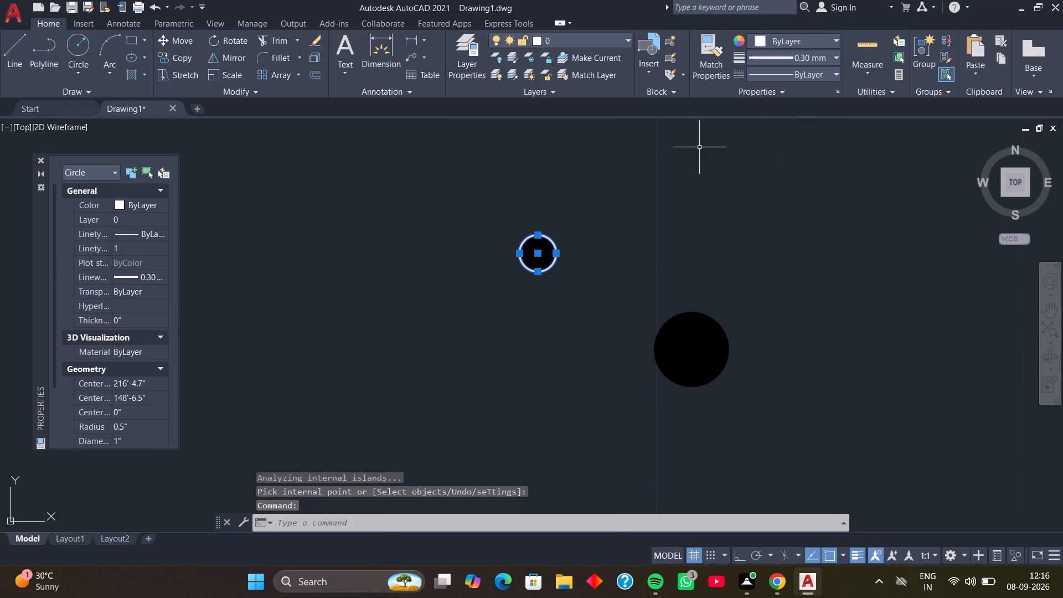
left_click(832, 38)
left_click(756, 95)
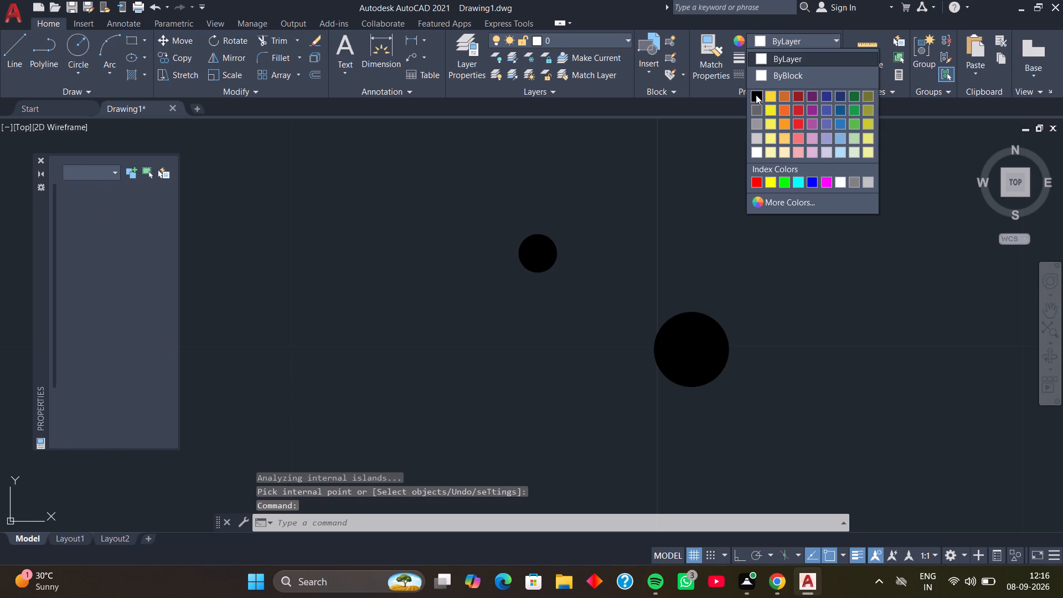
key("Escape")
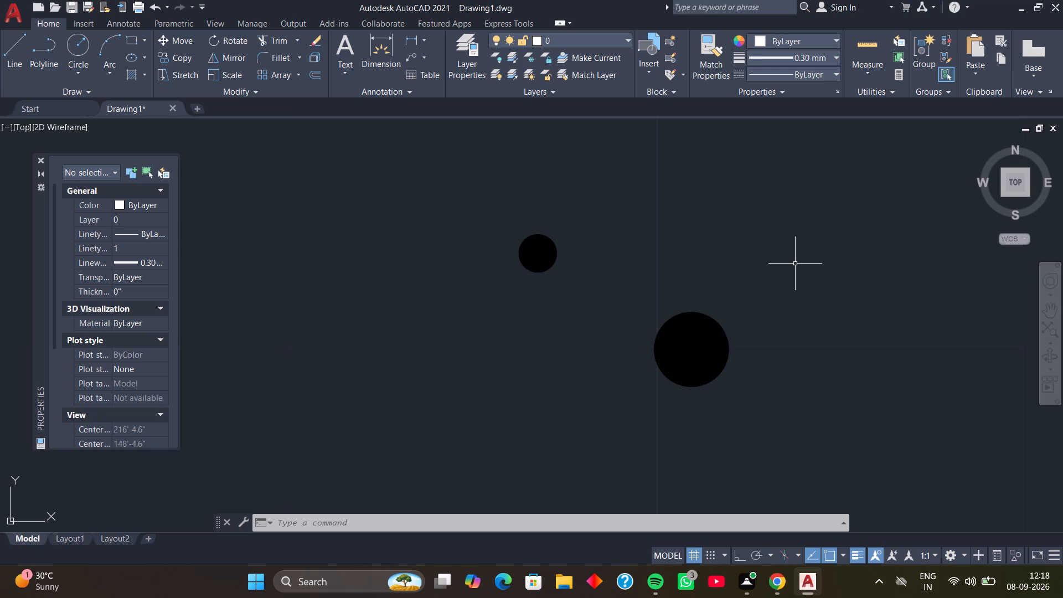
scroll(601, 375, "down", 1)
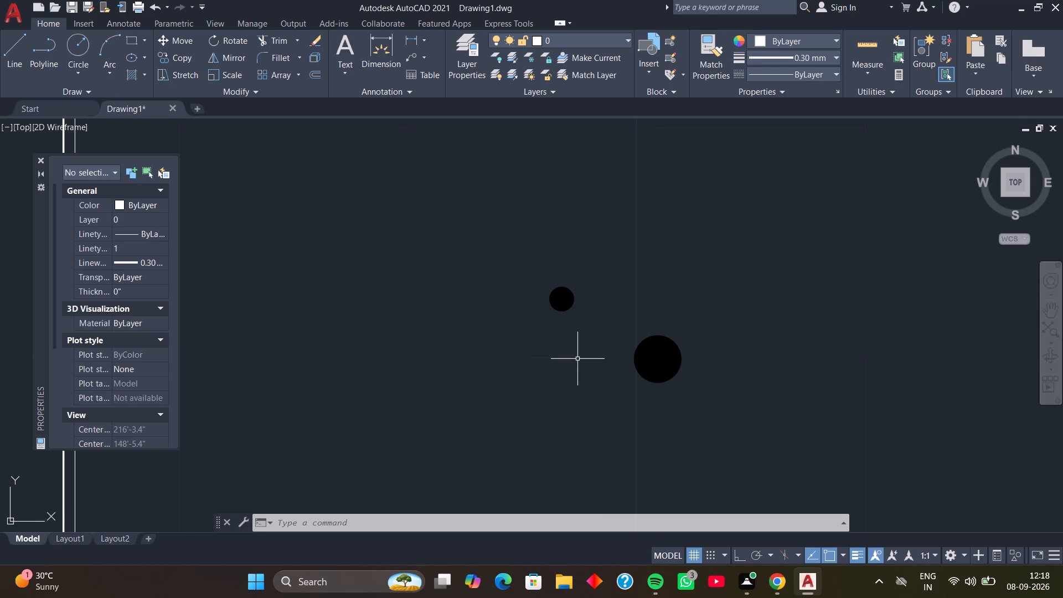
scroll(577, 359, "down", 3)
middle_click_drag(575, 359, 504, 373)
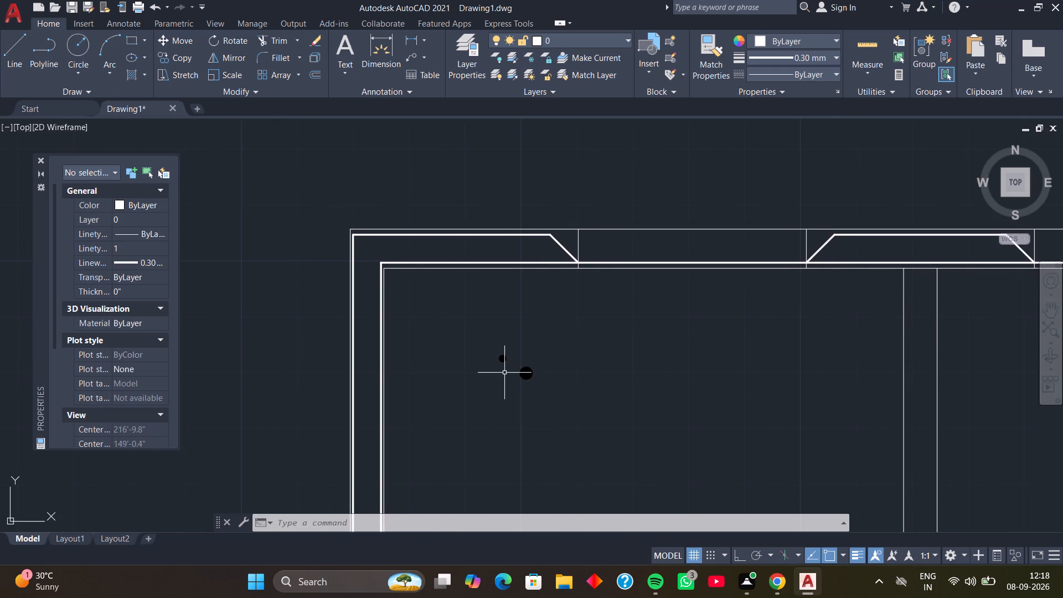
Copy the 1" radius black dot in Multiple mode, placing a copy at the lower-left corner inside the top wall's central trapezoid.
left_click(510, 366)
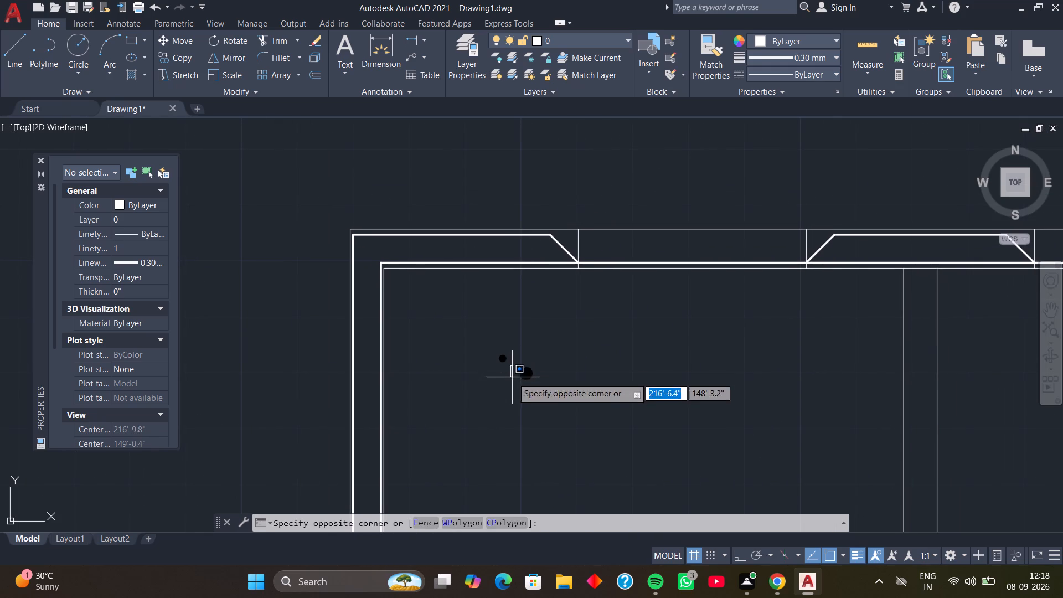
left_click(544, 382)
scroll(537, 383, "up", 3)
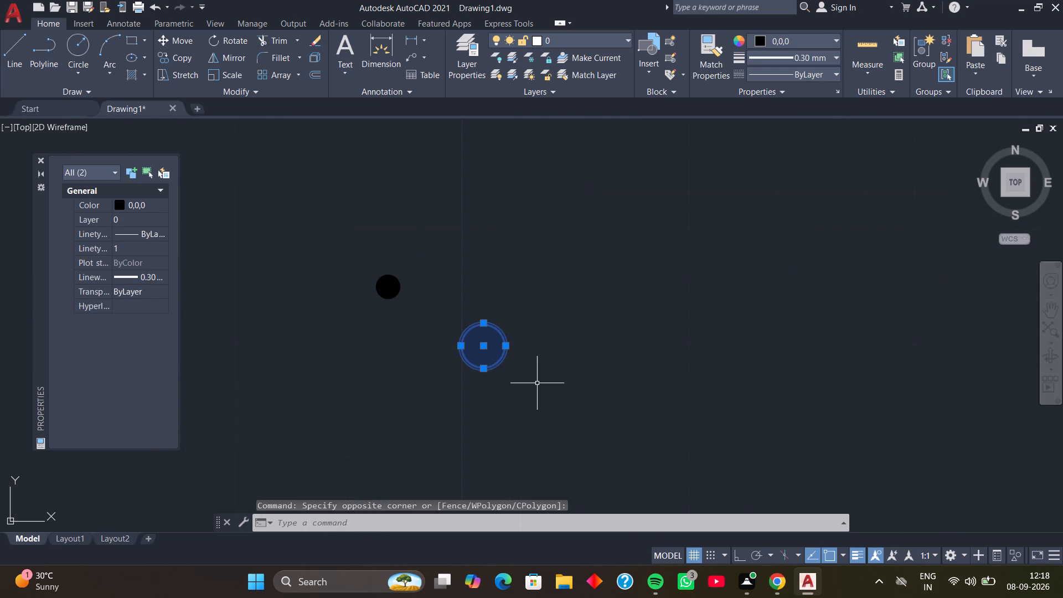
key("c")
key("o")
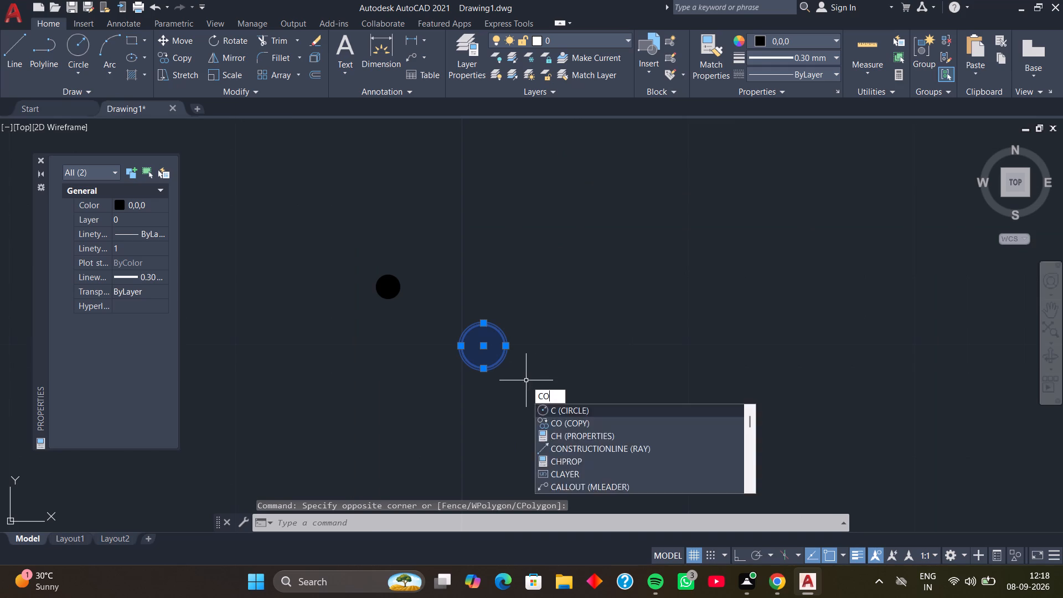
key("space")
key("m")
key("space")
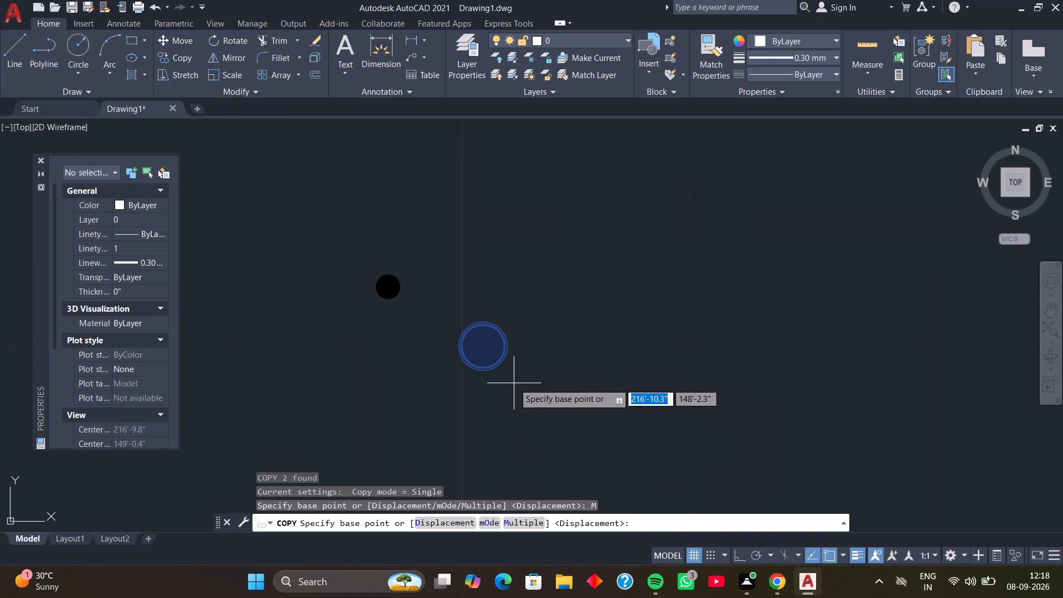
left_click(483, 348)
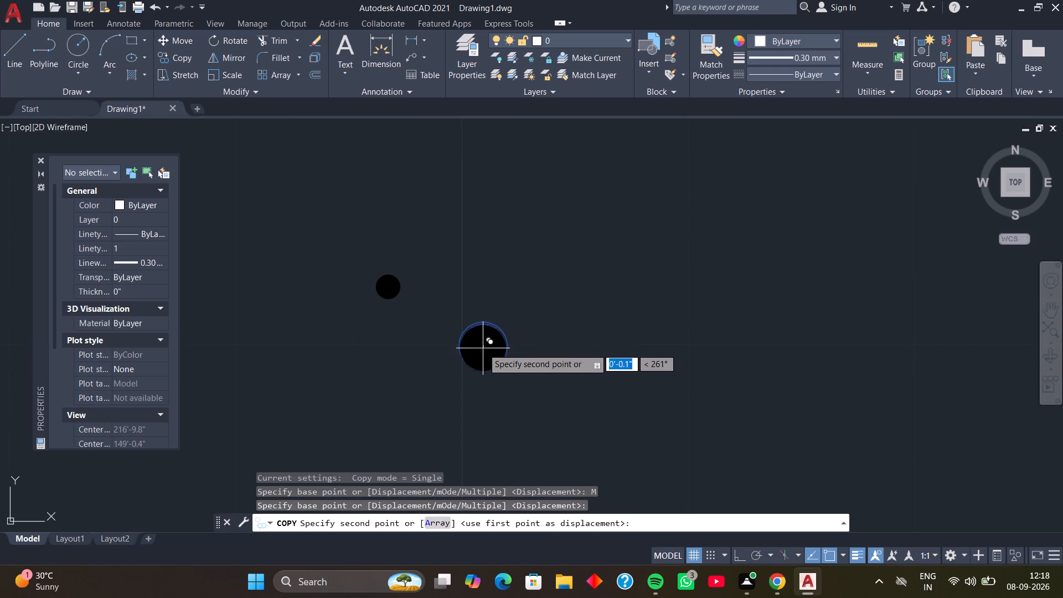
scroll(600, 307, "down", 2)
middle_click_drag(607, 308, 453, 455)
middle_click_drag(689, 388, 447, 350)
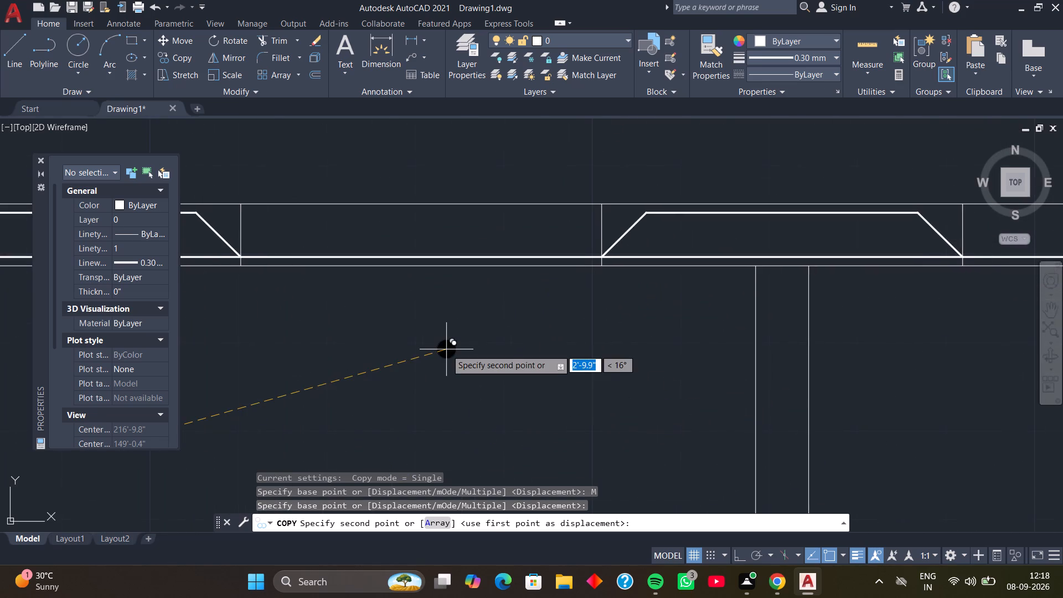
middle_click_drag(489, 341, 437, 395)
middle_click_drag(492, 377, 467, 396)
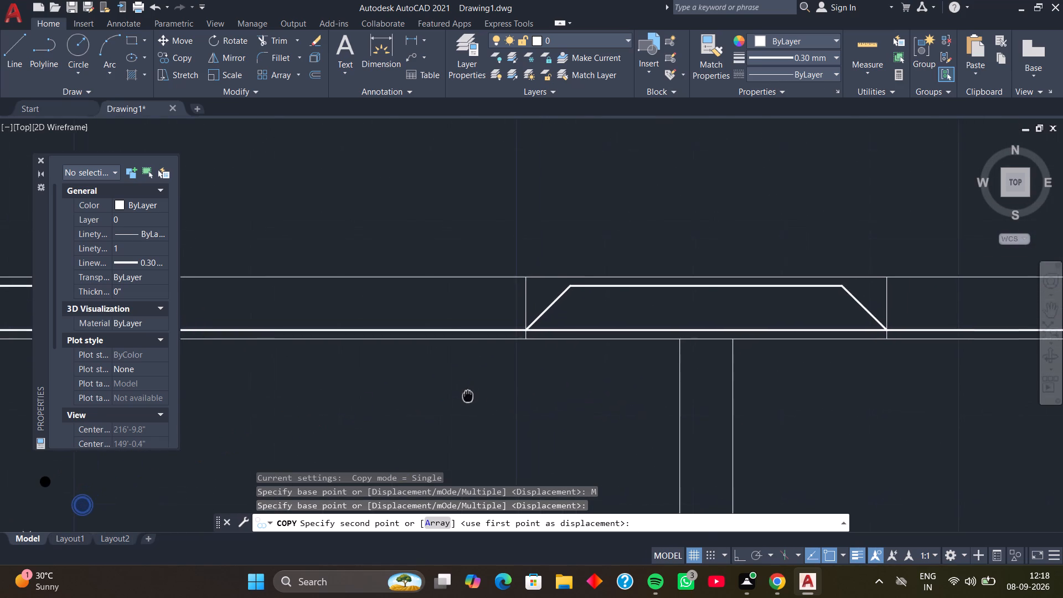
middle_click_drag(467, 396, 467, 396)
scroll(539, 362, "up", 1)
scroll(546, 305, "up", 2)
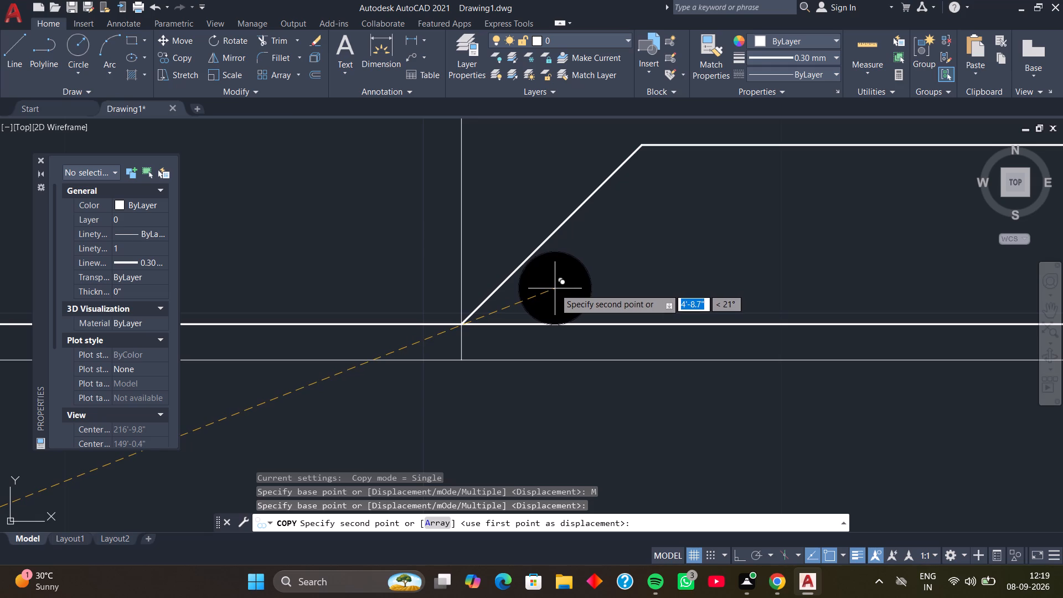
left_click(555, 288)
Place four more dot copies in the central trapezoid: middle and right end along the lower line, and two under the upper line.
scroll(674, 296, "down", 2)
middle_click_drag(677, 297, 519, 322)
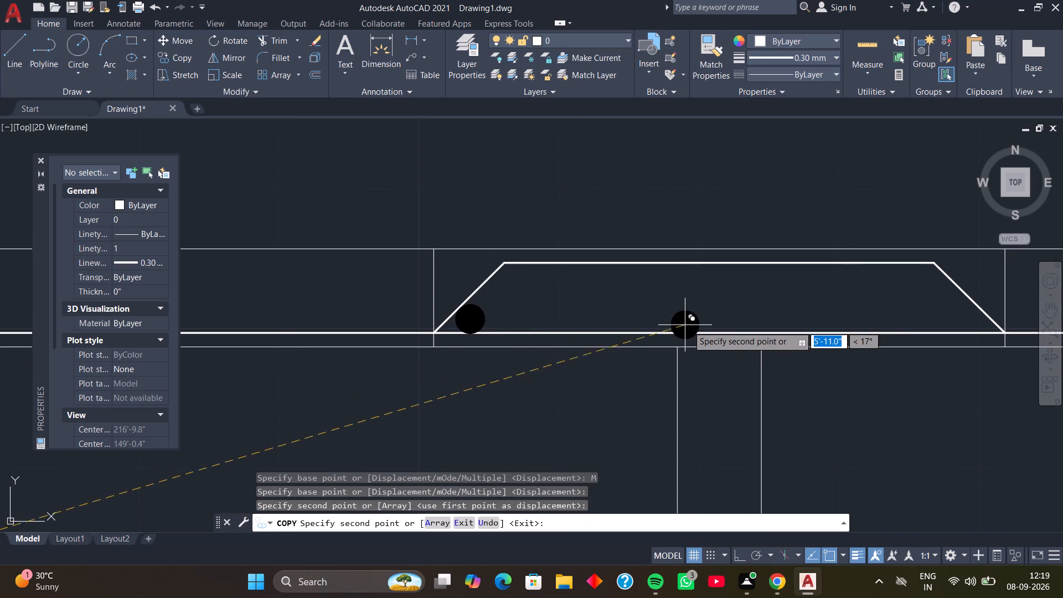
left_click(715, 318)
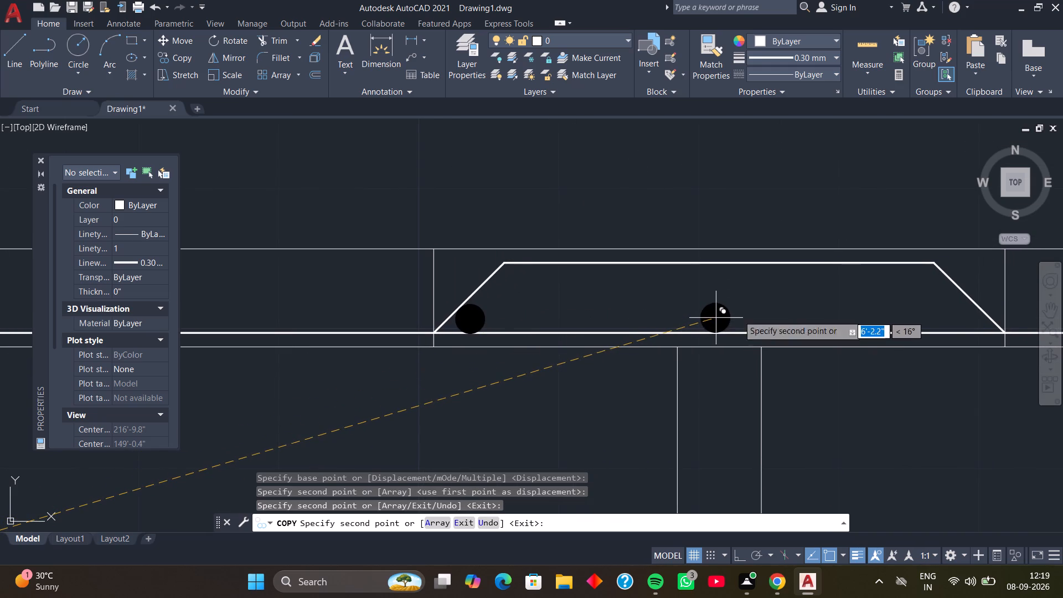
scroll(863, 319, "down", 1)
middle_click_drag(853, 319, 747, 311)
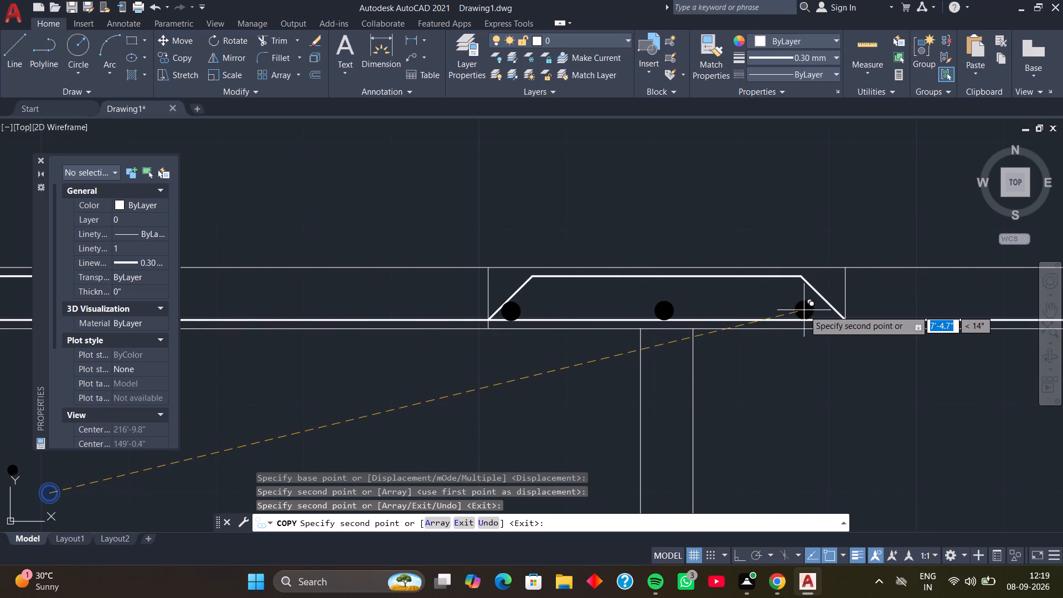
left_click(804, 310)
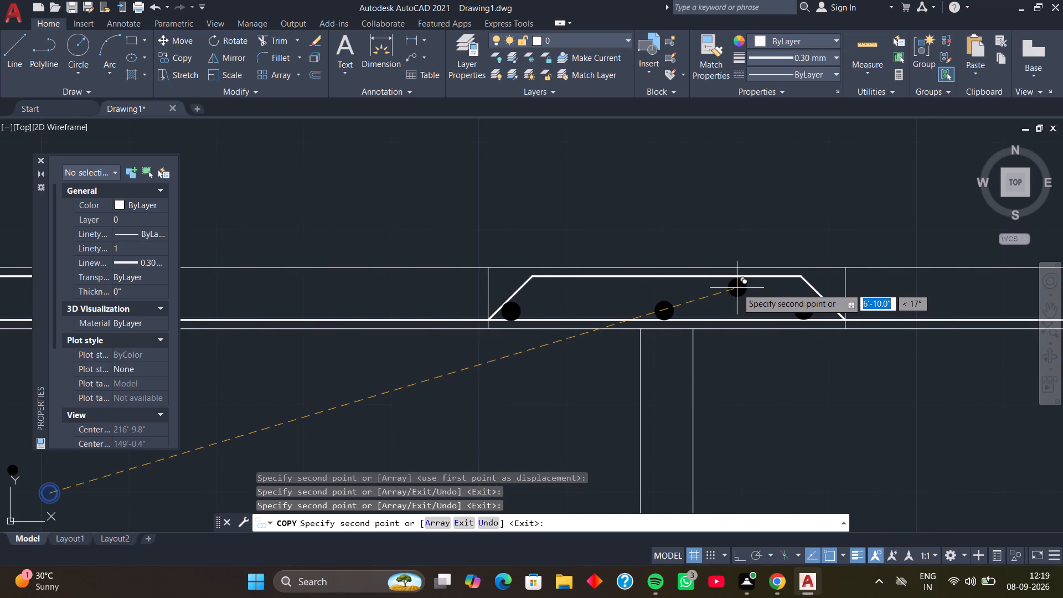
left_click(737, 287)
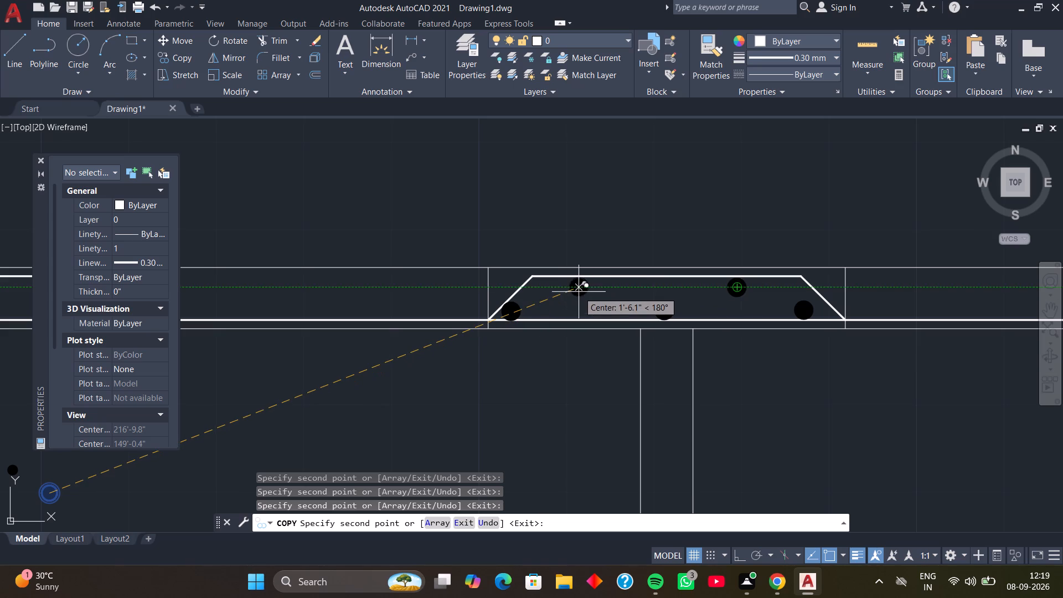
left_click(579, 290)
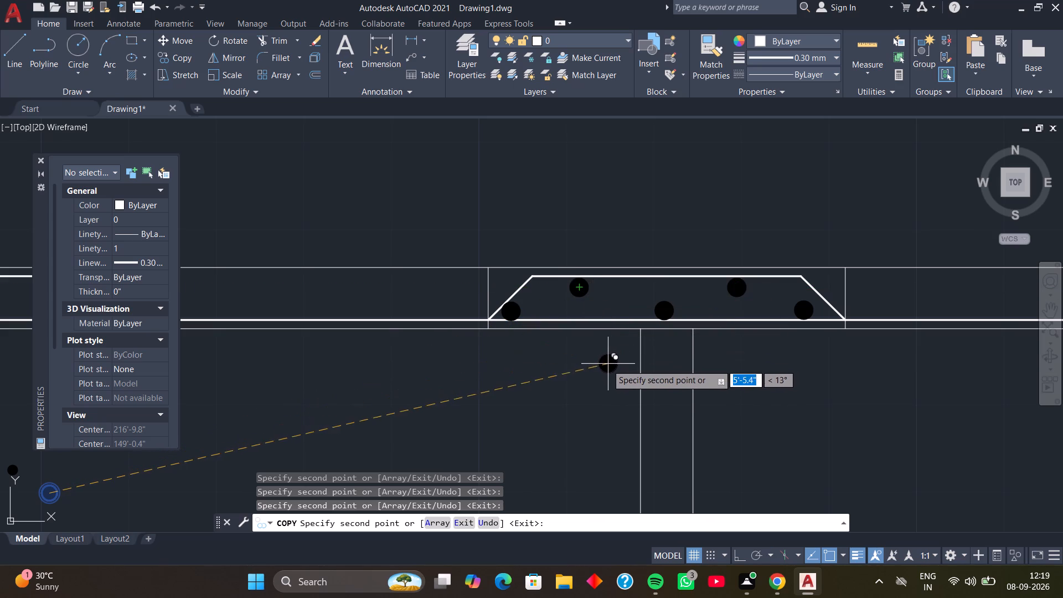
Place four spaced copies of the large dot along the lower core line of the top wall's right-hand section.
scroll(600, 381, "down", 2)
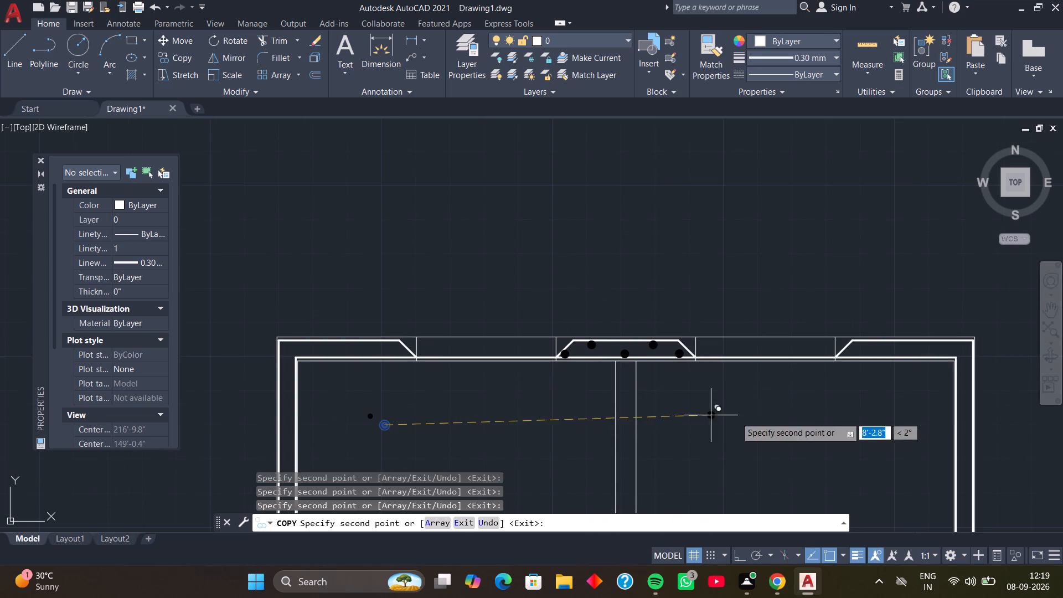
middle_click_drag(798, 418, 700, 407)
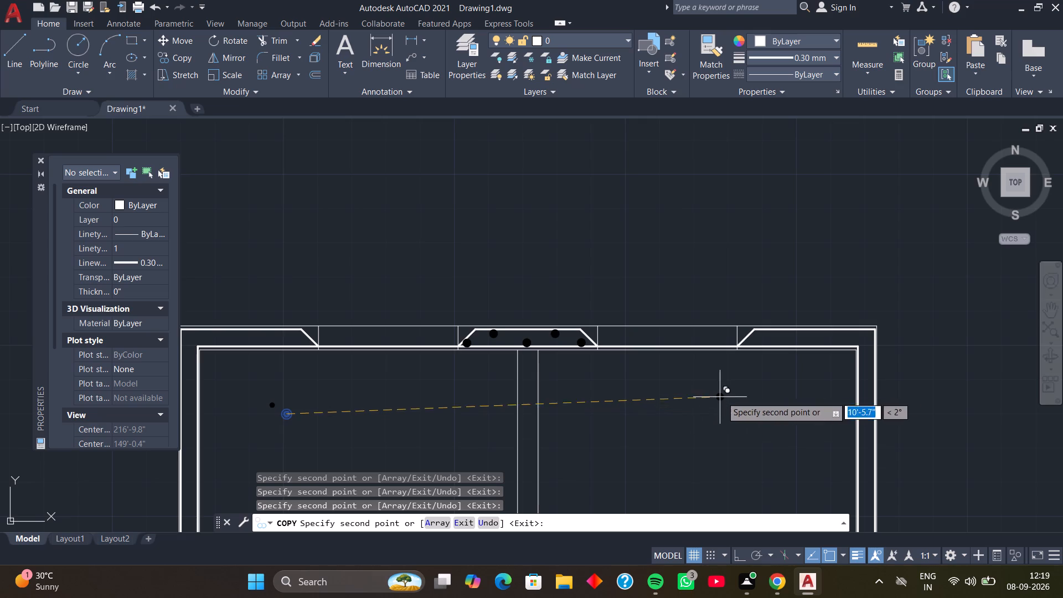
middle_click_drag(745, 382, 670, 403)
scroll(685, 373, "up", 3)
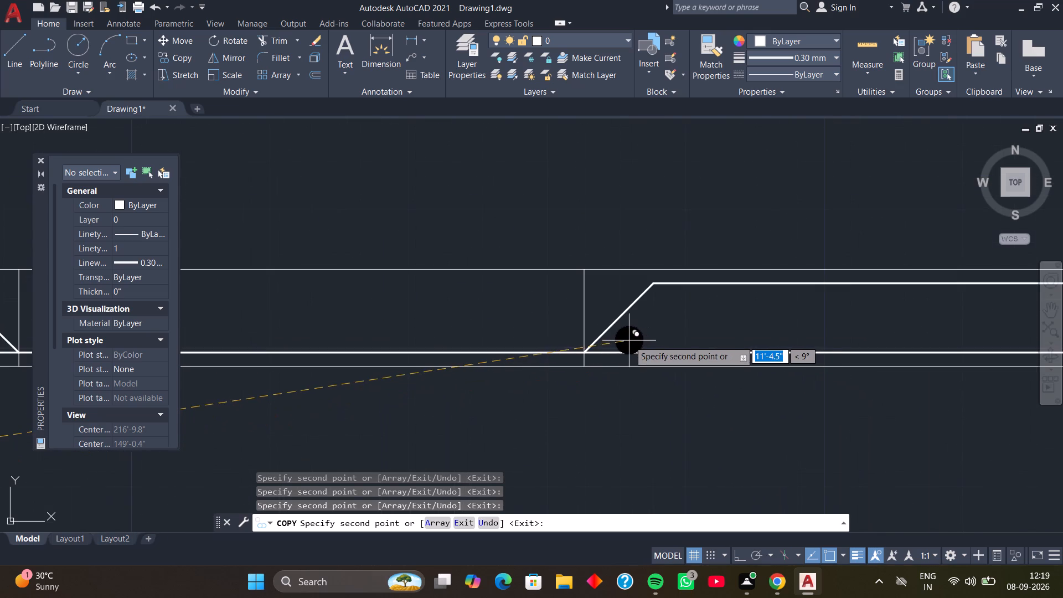
left_click(627, 337)
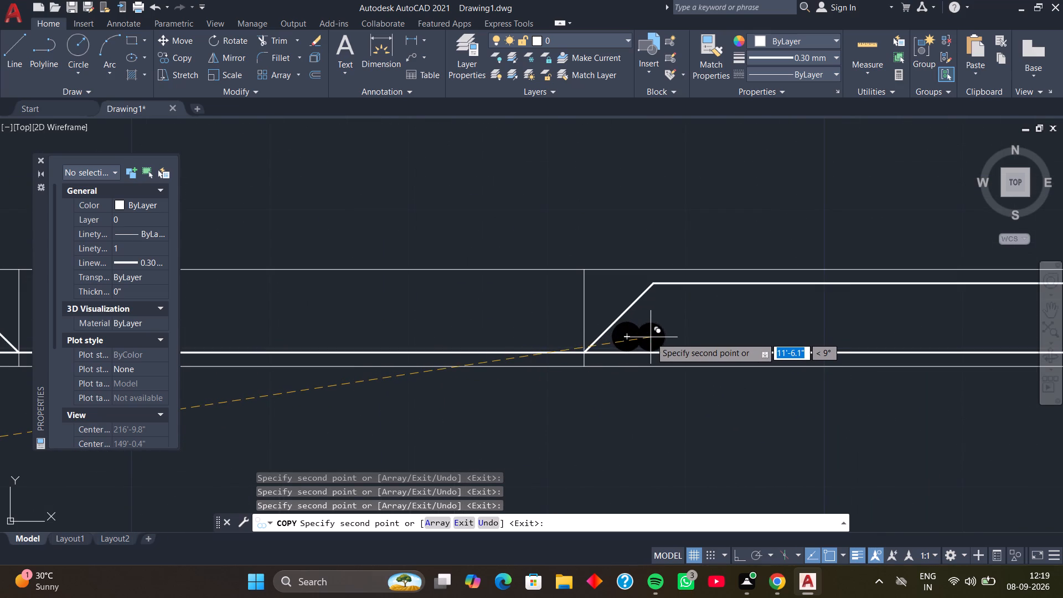
scroll(776, 355, "down", 2)
middle_click_drag(773, 355, 714, 356)
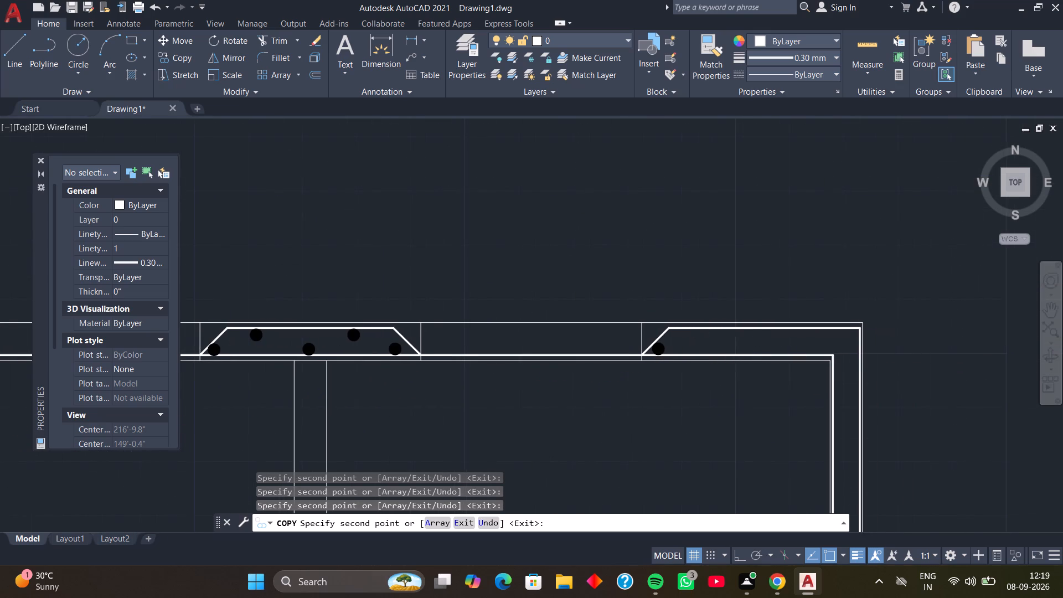
scroll(830, 355, "up", 2)
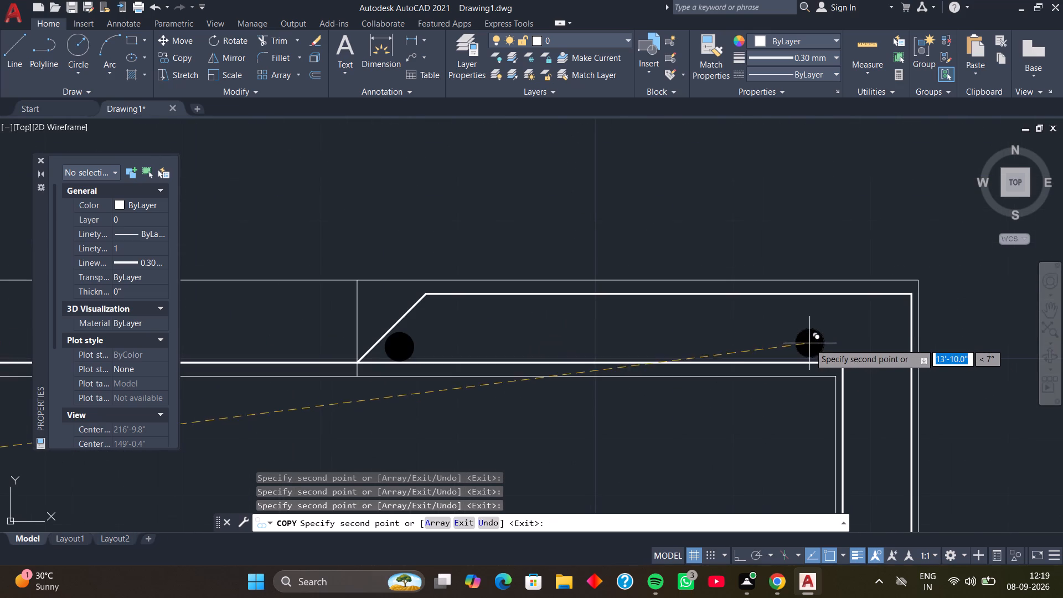
left_click(821, 346)
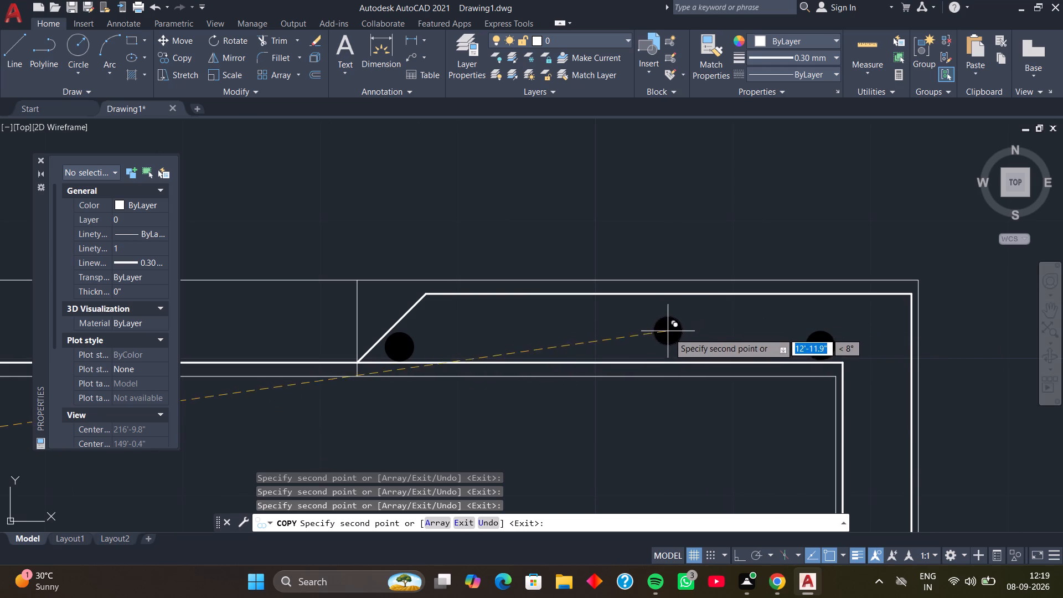
left_click(694, 346)
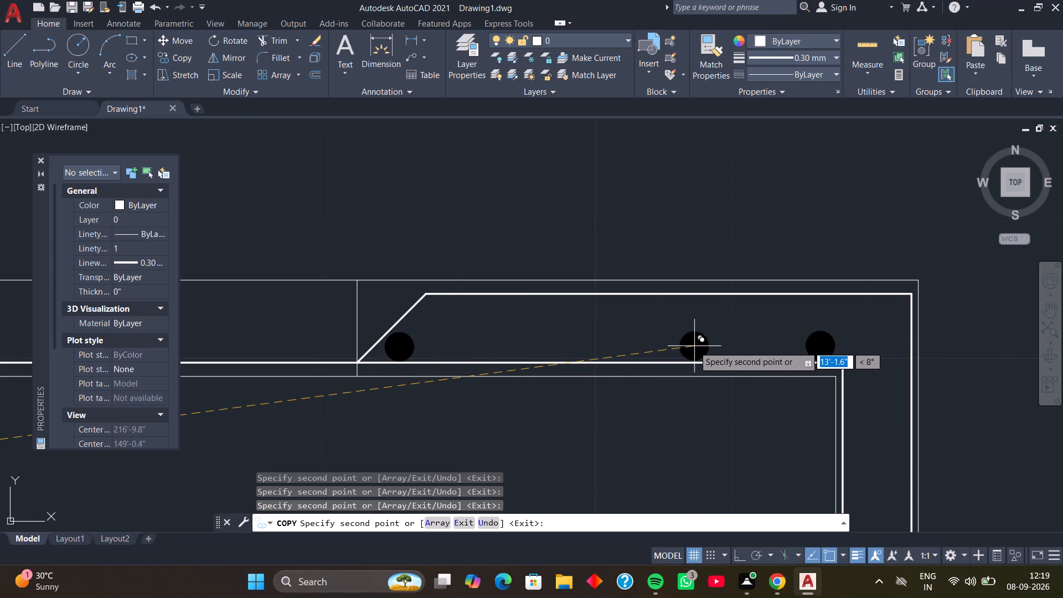
left_click(554, 346)
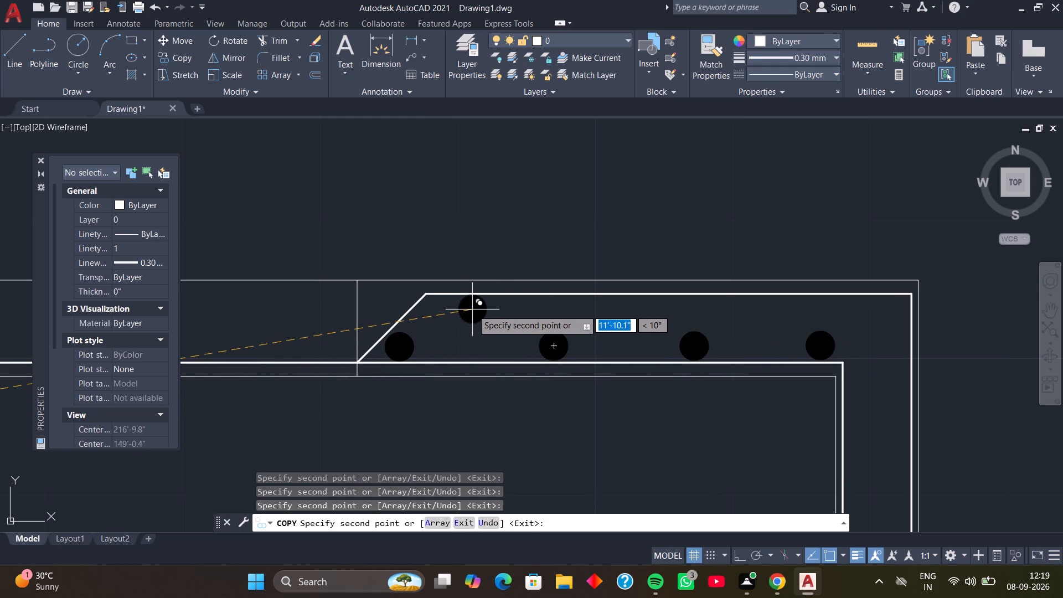
Place three staggered dot copies under the upper core line of the top wall's right-hand section and finish copying.
left_click(472, 310)
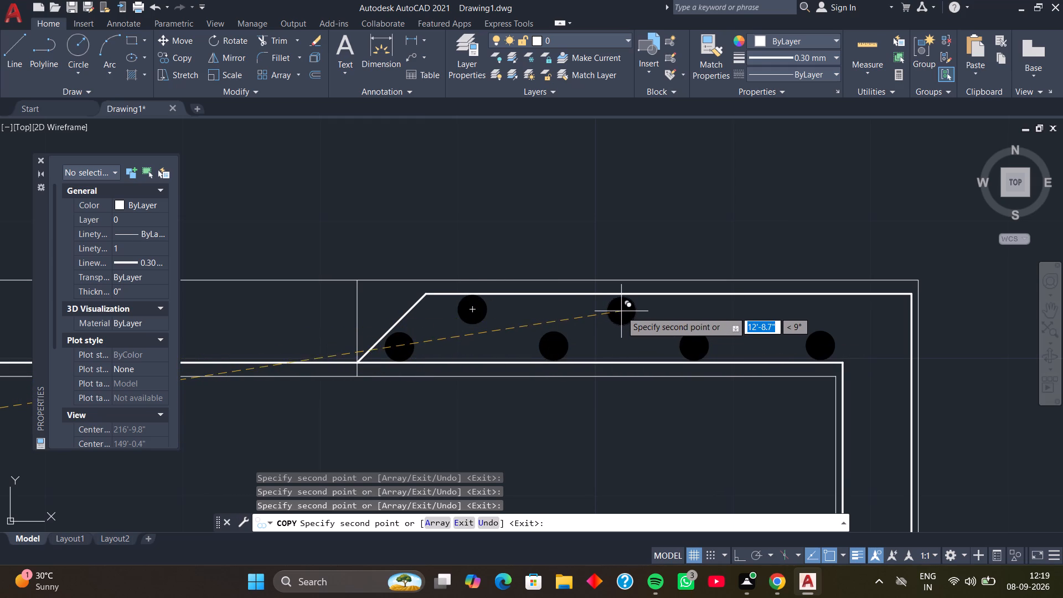
left_click(623, 311)
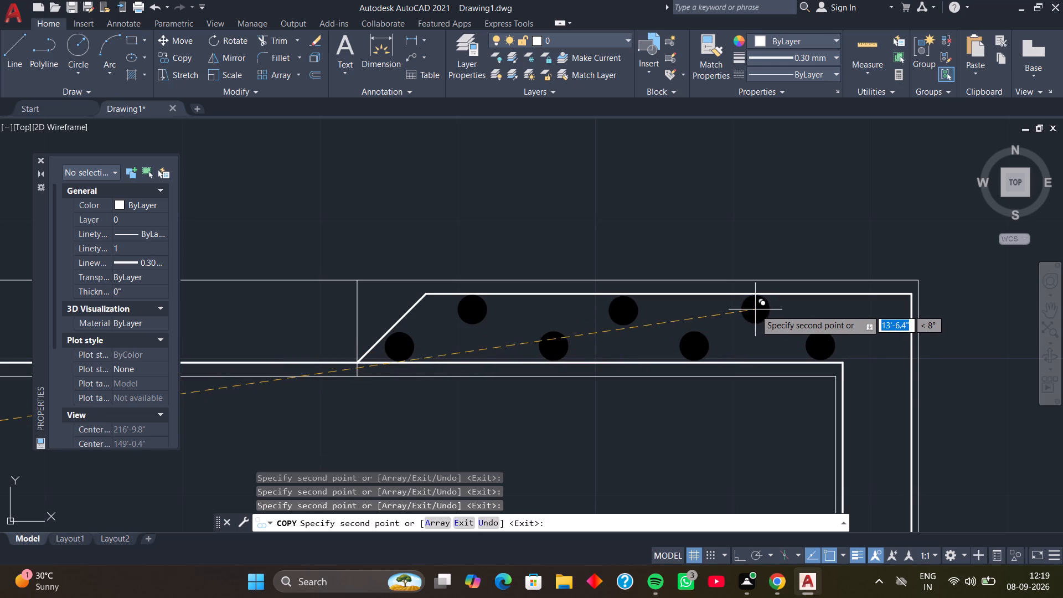
left_click(755, 310)
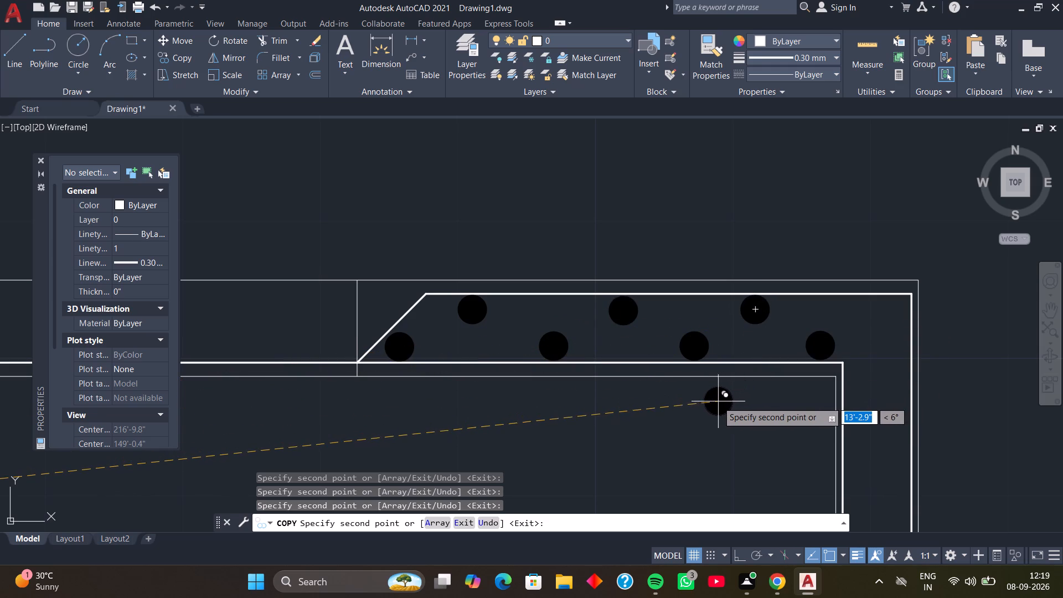
key("space")
Select the five black dots in the top wall's central trapezoid and change their colour to Green.
scroll(712, 404, "down", 2)
middle_click_drag(700, 411, 847, 317)
middle_click_drag(628, 372, 700, 374)
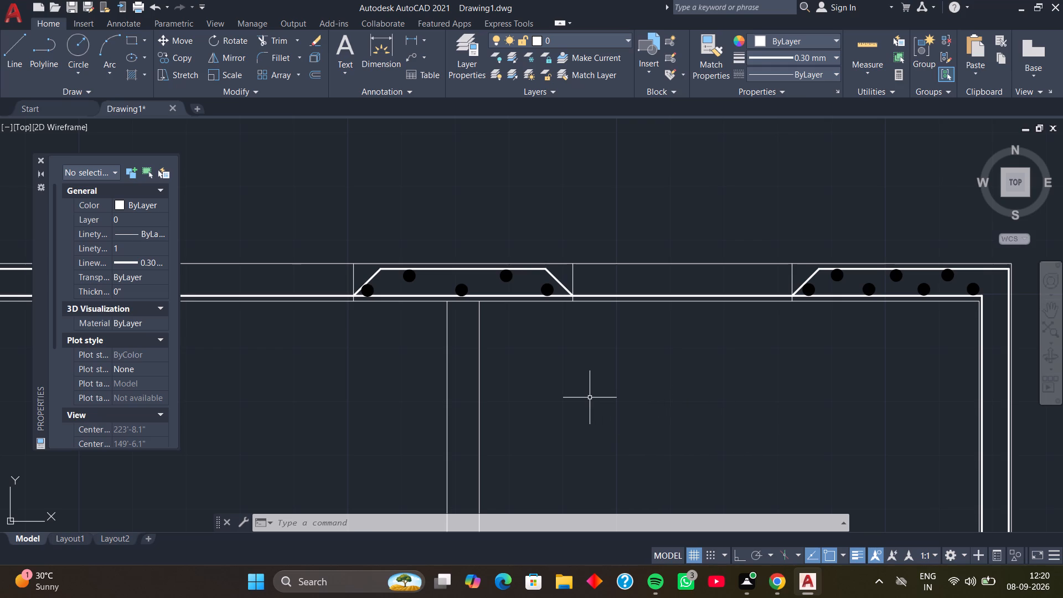
left_click(363, 252)
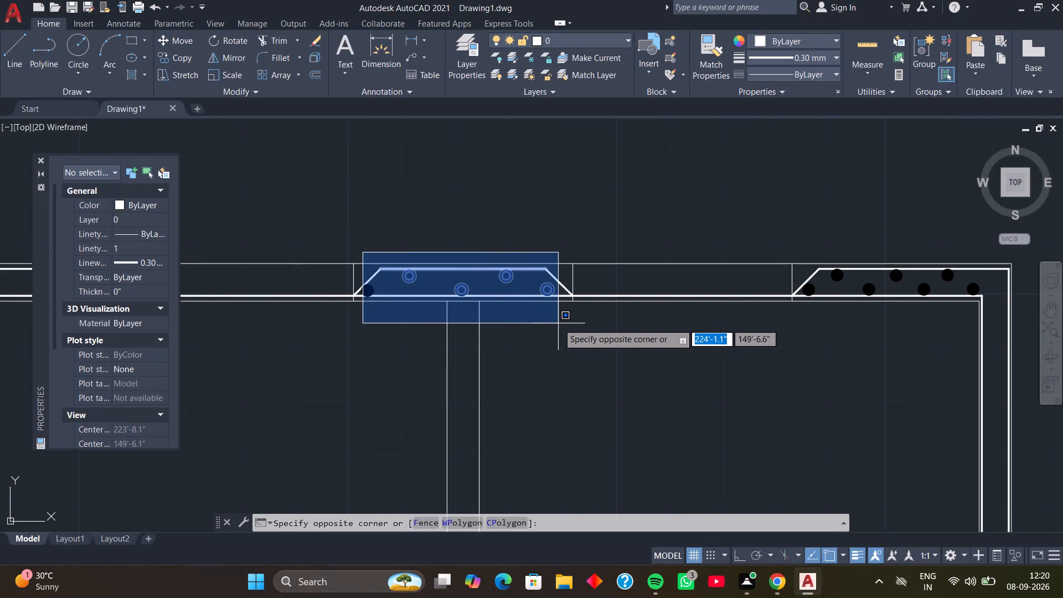
left_click(374, 238)
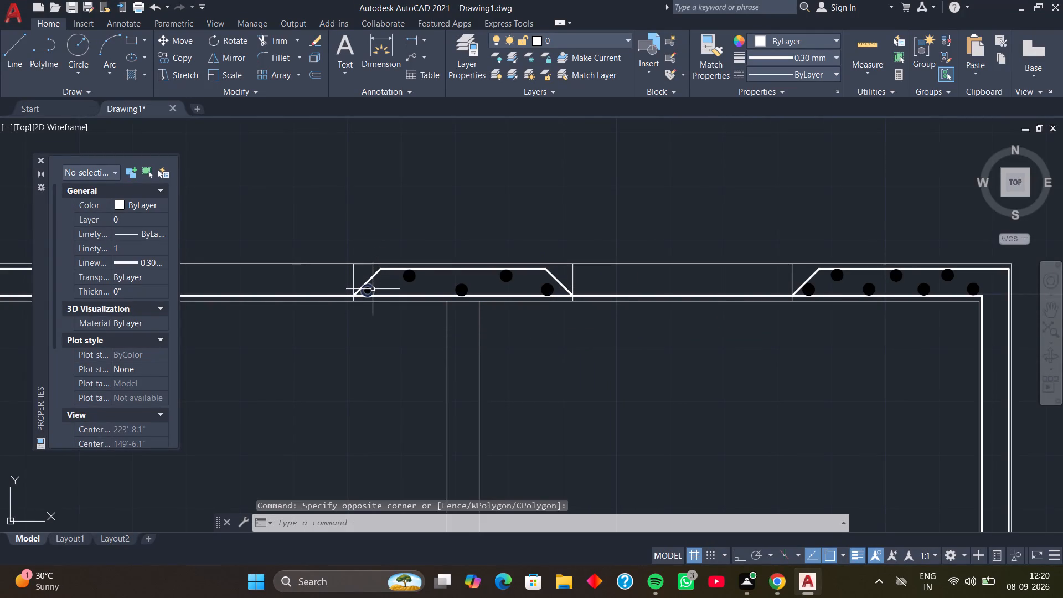
left_click(379, 283)
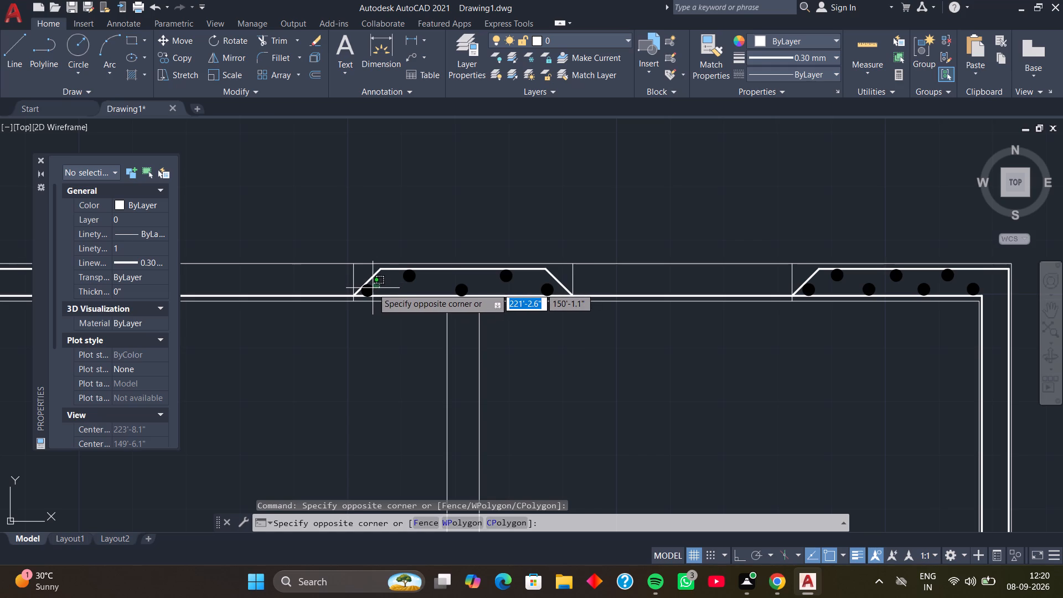
left_click(371, 289)
scroll(403, 281, "up", 2)
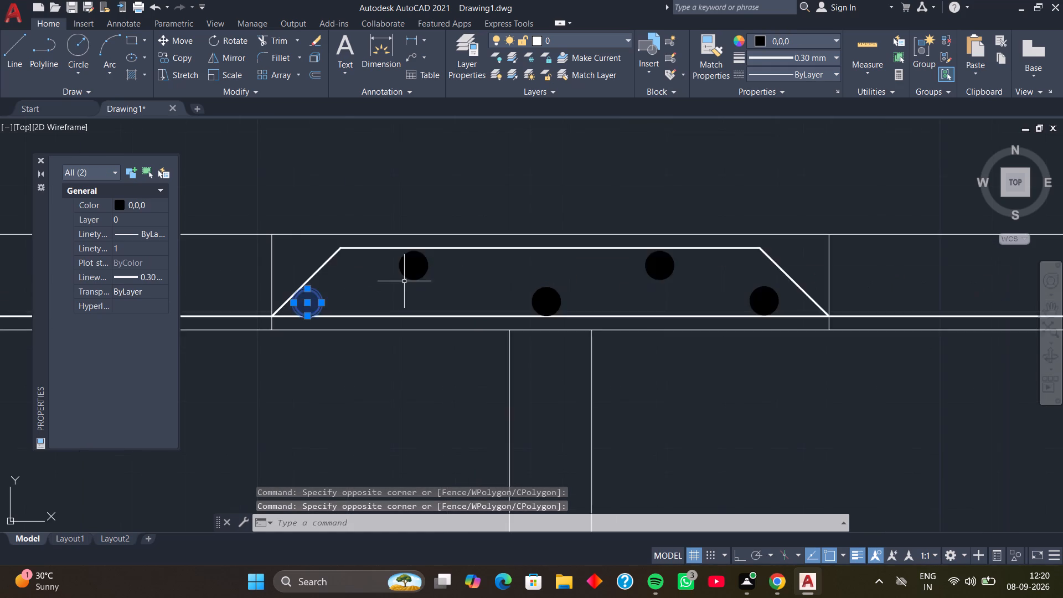
scroll(405, 279, "up", 2)
left_click_drag(499, 250, 488, 255)
left_click(381, 281)
scroll(641, 309, "down", 1)
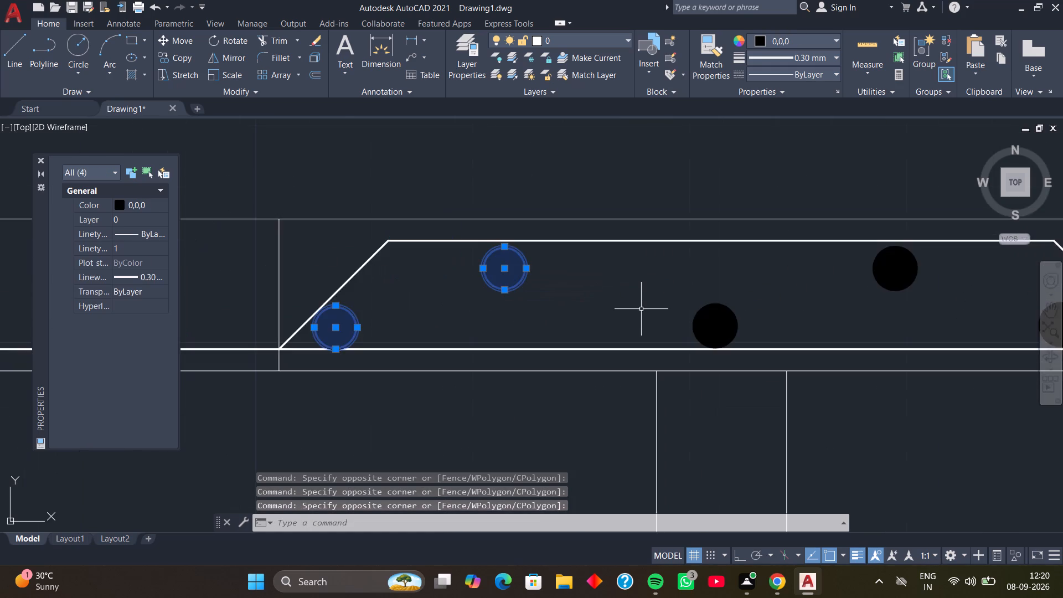
middle_click_drag(638, 309, 494, 254)
left_click_drag(638, 241, 621, 245)
left_click(492, 268)
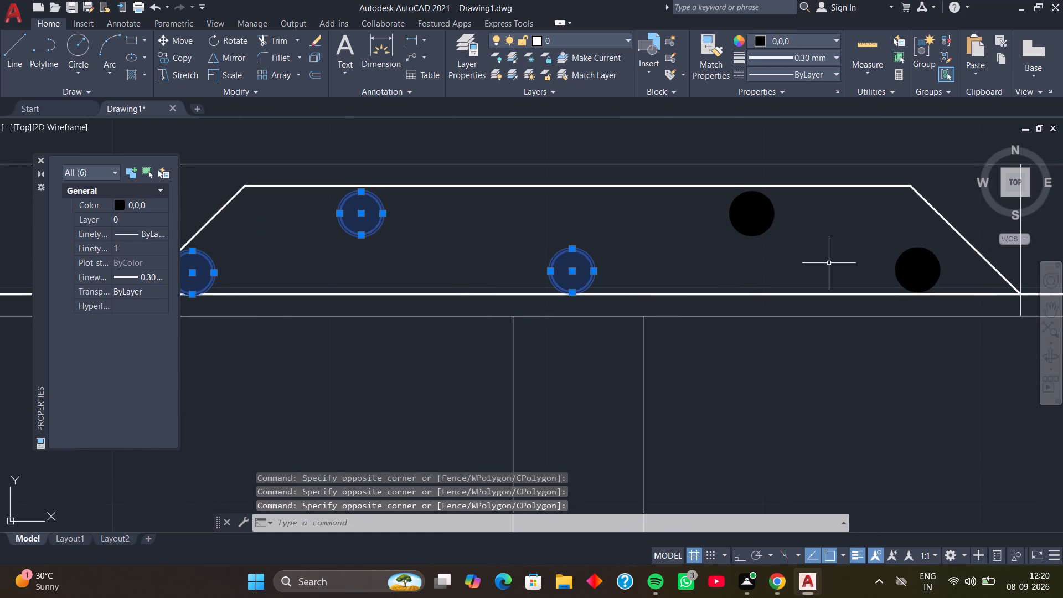
scroll(829, 263, "down", 1)
middle_click_drag(824, 256, 763, 295)
scroll(755, 287, "up", 2)
left_click_drag(738, 251, 729, 253)
left_click(617, 271)
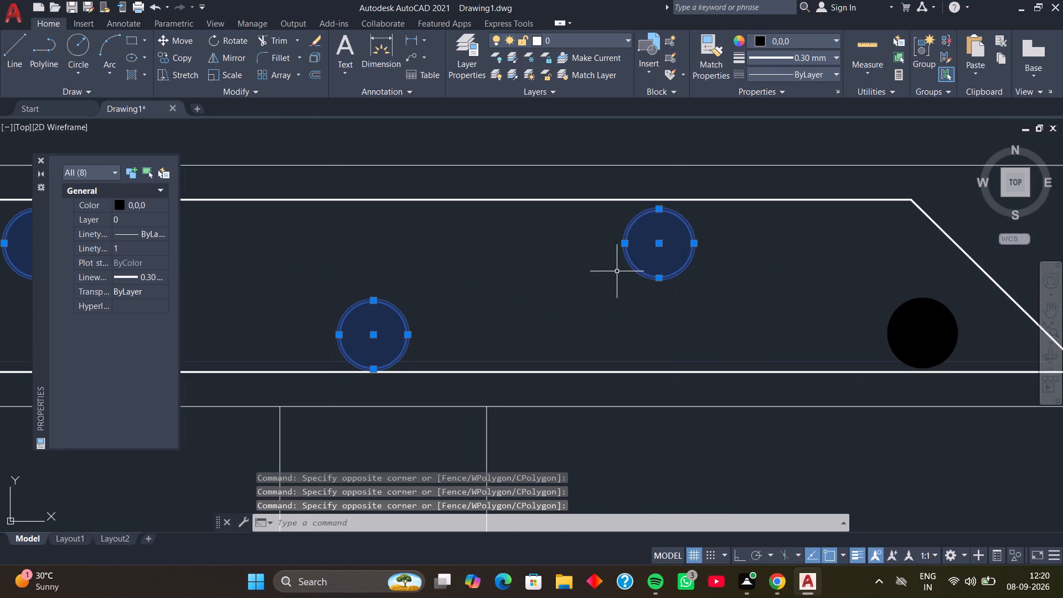
scroll(777, 312, "down", 2)
middle_click_drag(692, 302, 606, 296)
scroll(737, 297, "up", 3)
left_click(819, 308)
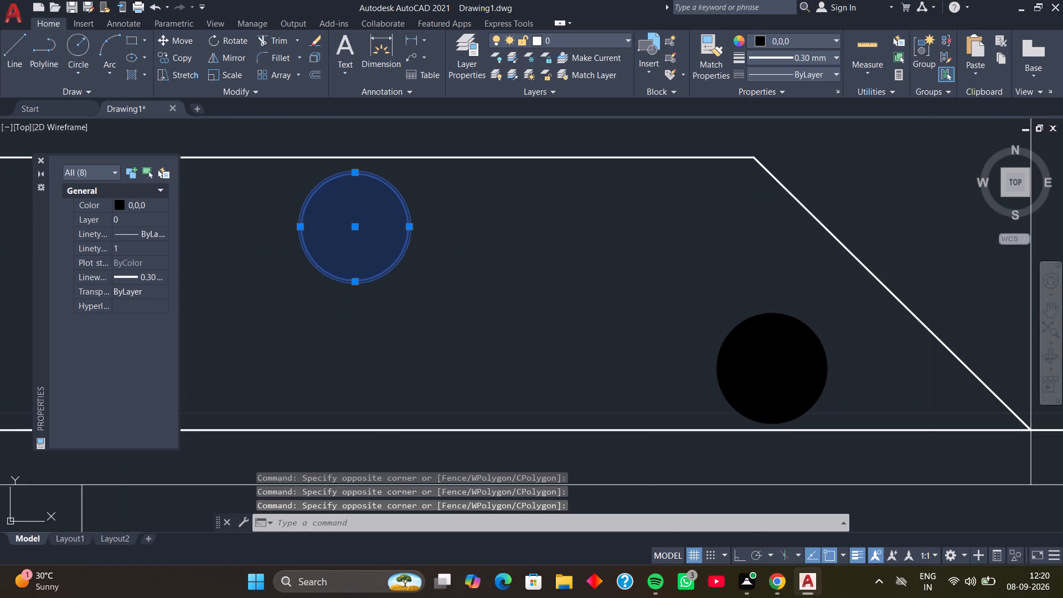
left_click(672, 338)
scroll(840, 334, "down", 2)
middle_click_drag(866, 352, 789, 353)
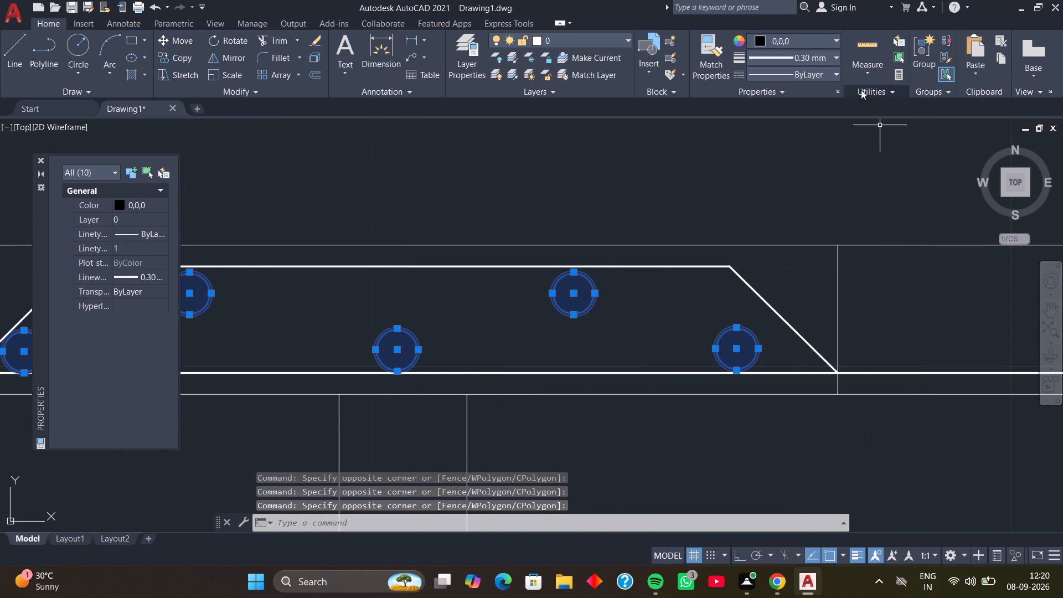
left_click(833, 38)
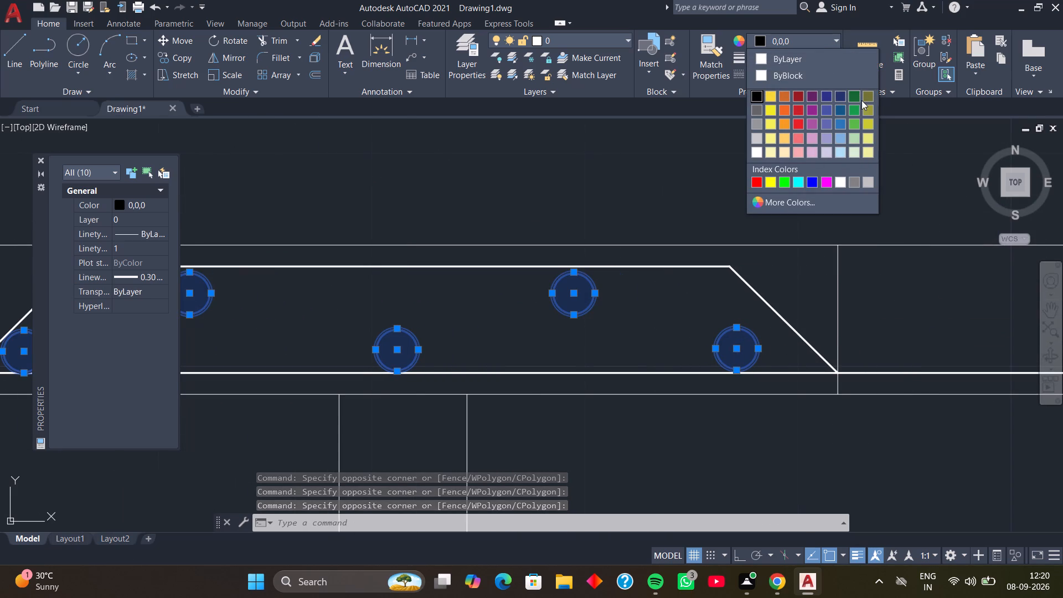
left_click(786, 187)
scroll(865, 203, "down", 3)
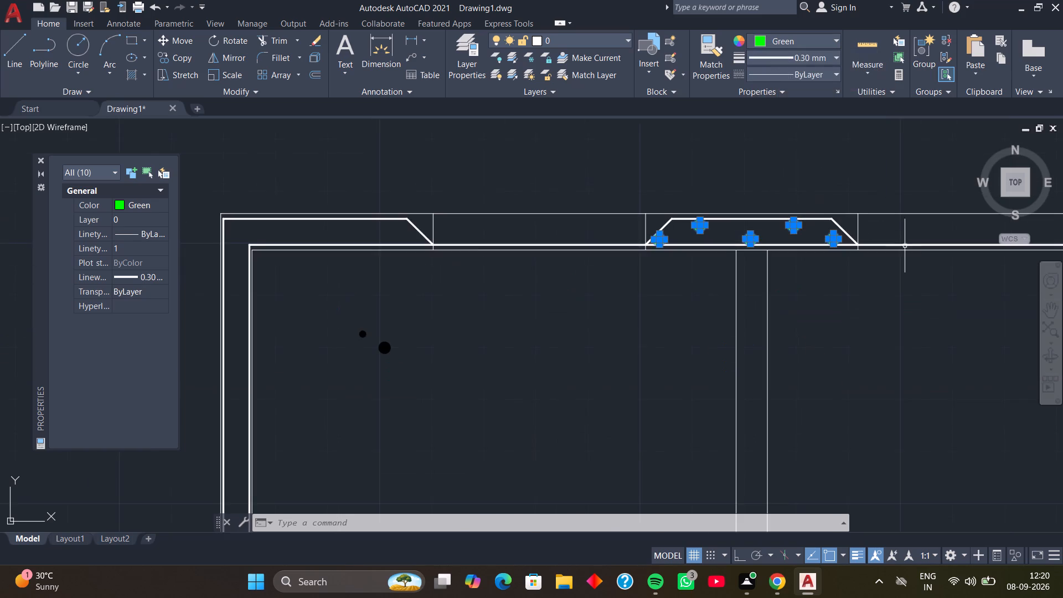
middle_click_drag(895, 249, 599, 251)
middle_click_drag(809, 291, 713, 295)
scroll(716, 293, "up", 1)
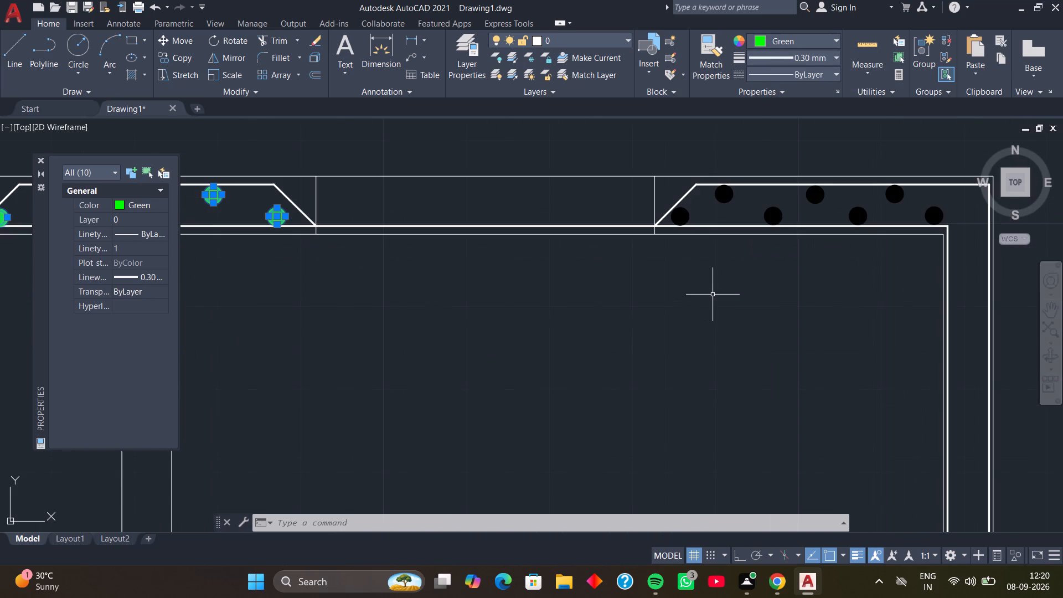
key("Escape")
Select all seven black dots in the top wall's right-hand section and change their colour to Green.
scroll(715, 258, "up", 1)
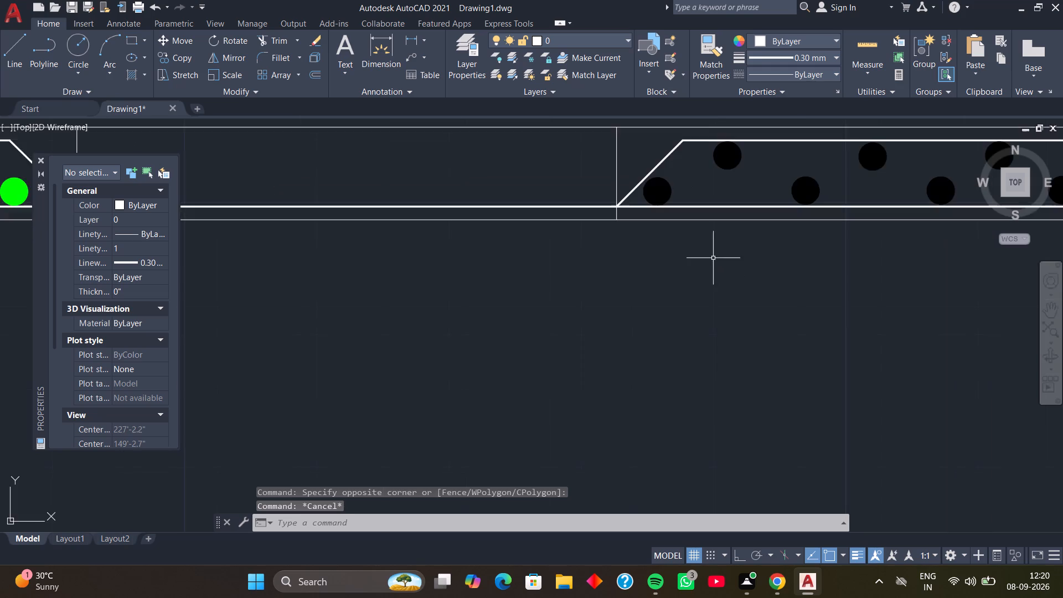
middle_click_drag(712, 257, 678, 350)
left_click(652, 267)
left_click(626, 286)
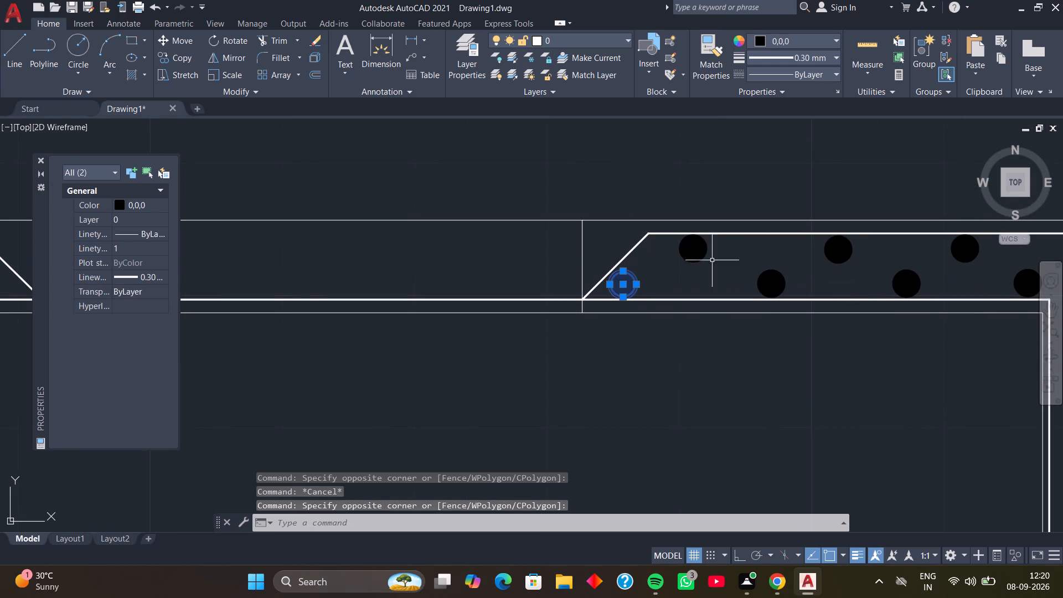
left_click_drag(723, 250, 714, 255)
left_click(683, 265)
left_click_drag(807, 267, 801, 268)
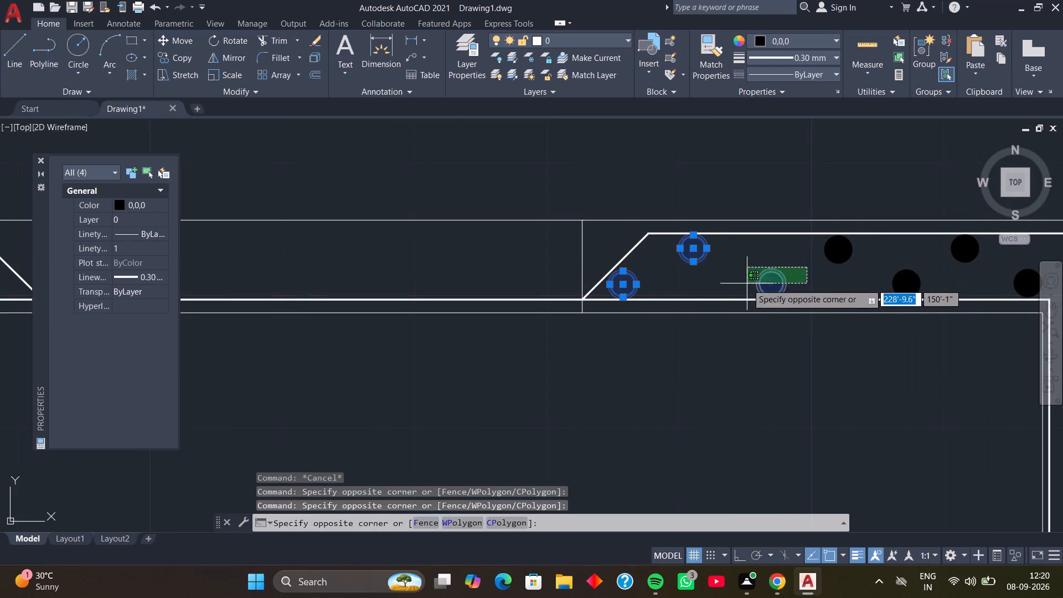
left_click(738, 284)
left_click_drag(880, 250, 874, 252)
left_click(809, 262)
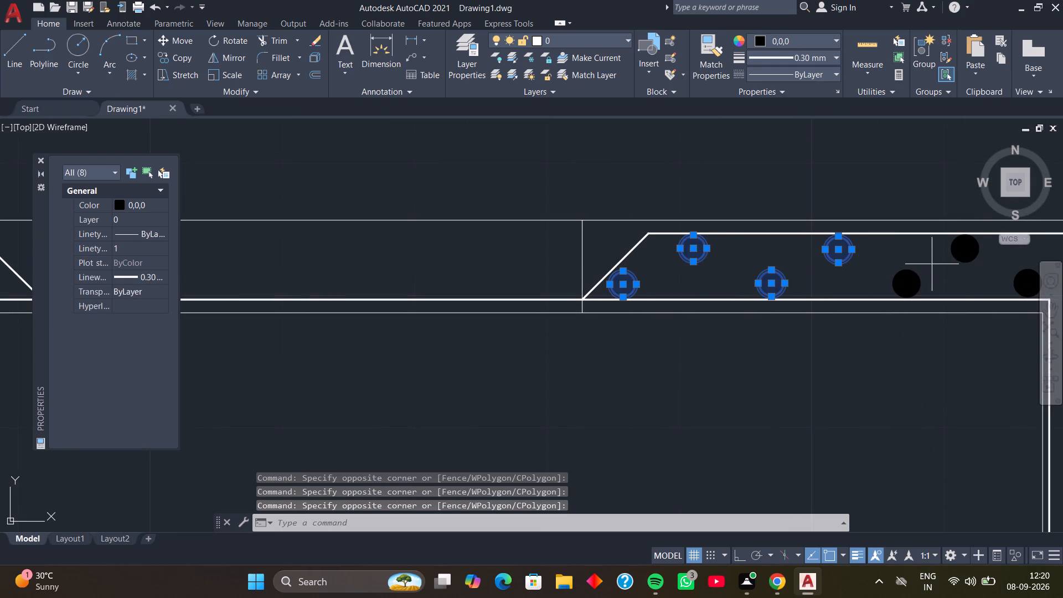
left_click(932, 264)
left_click(863, 283)
scroll(943, 271, "down", 1)
middle_click_drag(934, 271, 702, 323)
scroll(773, 318, "up", 3)
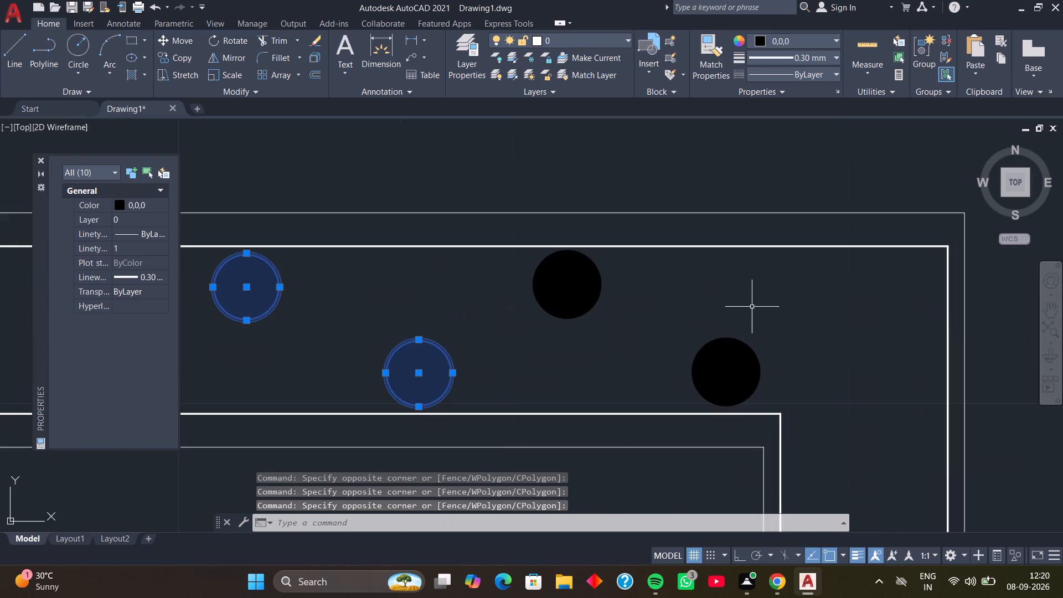
left_click_drag(652, 279, 633, 283)
left_click(545, 302)
left_click_drag(797, 328, 725, 345)
left_click(564, 352)
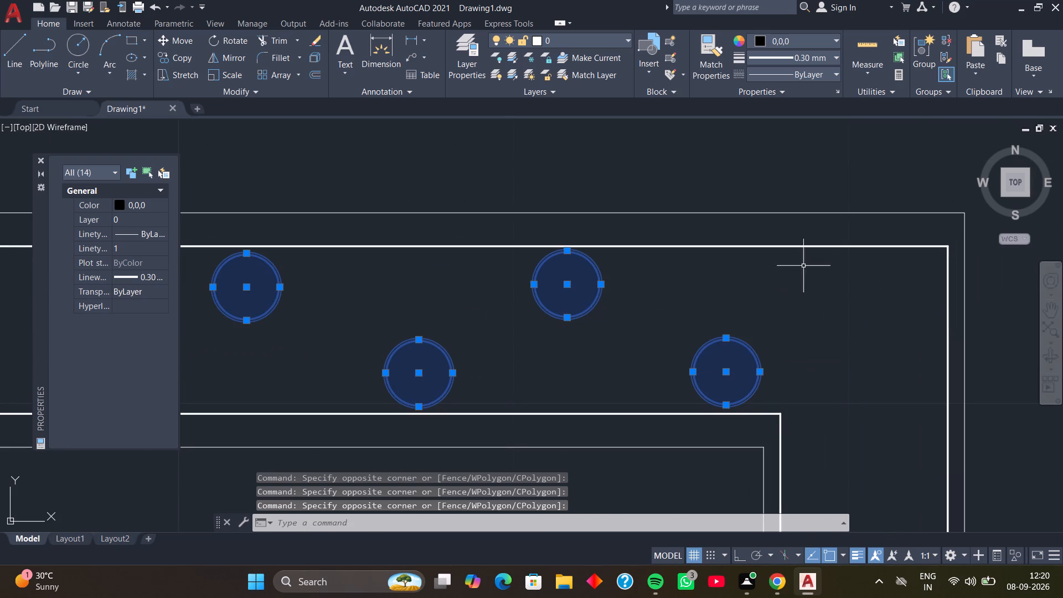
left_click(837, 40)
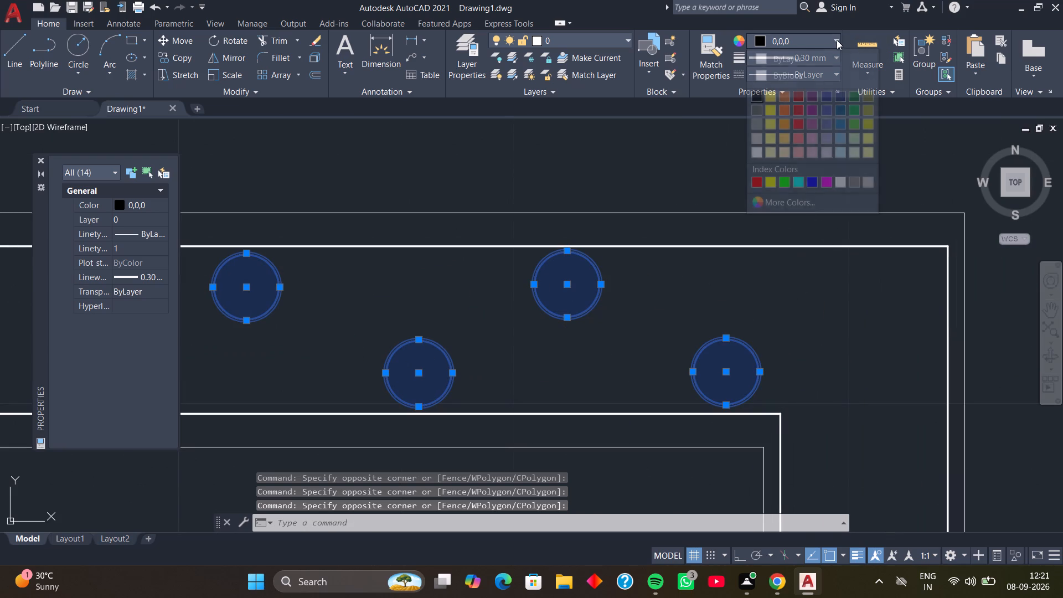
left_click(785, 183)
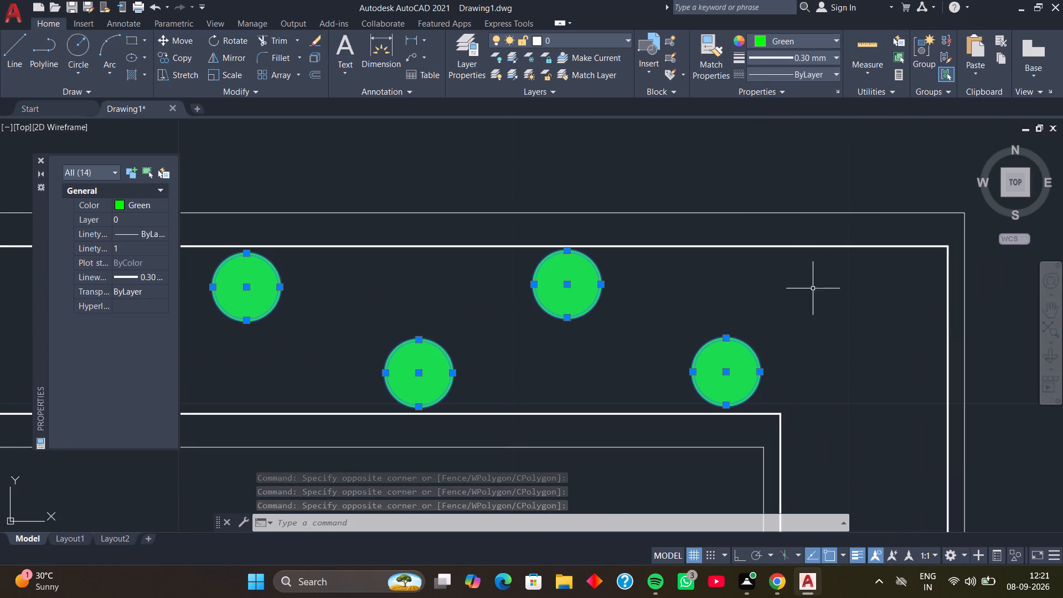
key("Escape")
Change the colour of the small and large source dots inside the left room to Green.
scroll(743, 291, "down", 4)
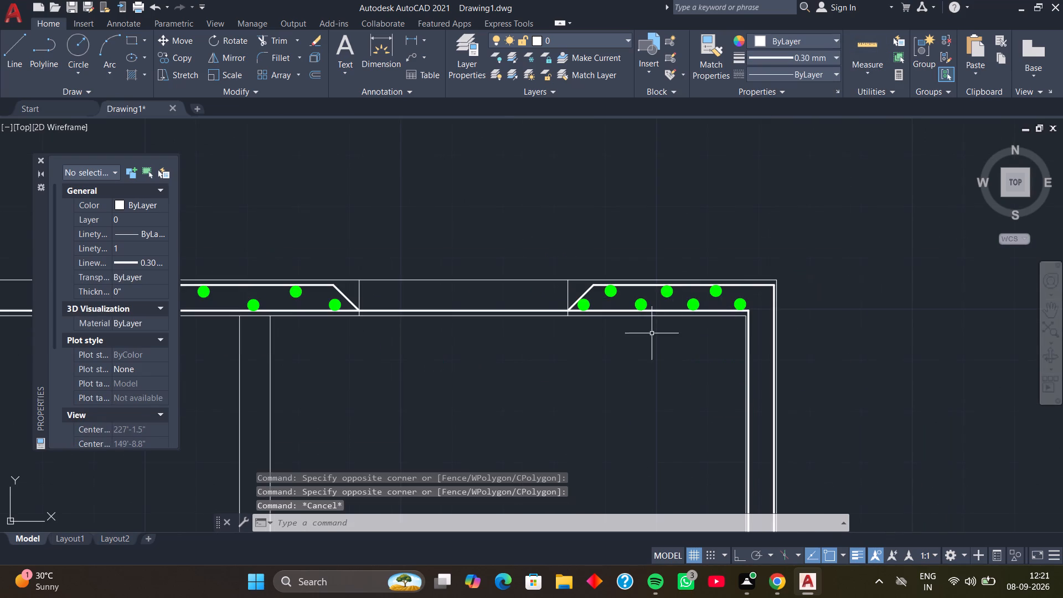
middle_click_drag(631, 342, 789, 296)
scroll(704, 324, "down", 2)
middle_click_drag(672, 348, 725, 272)
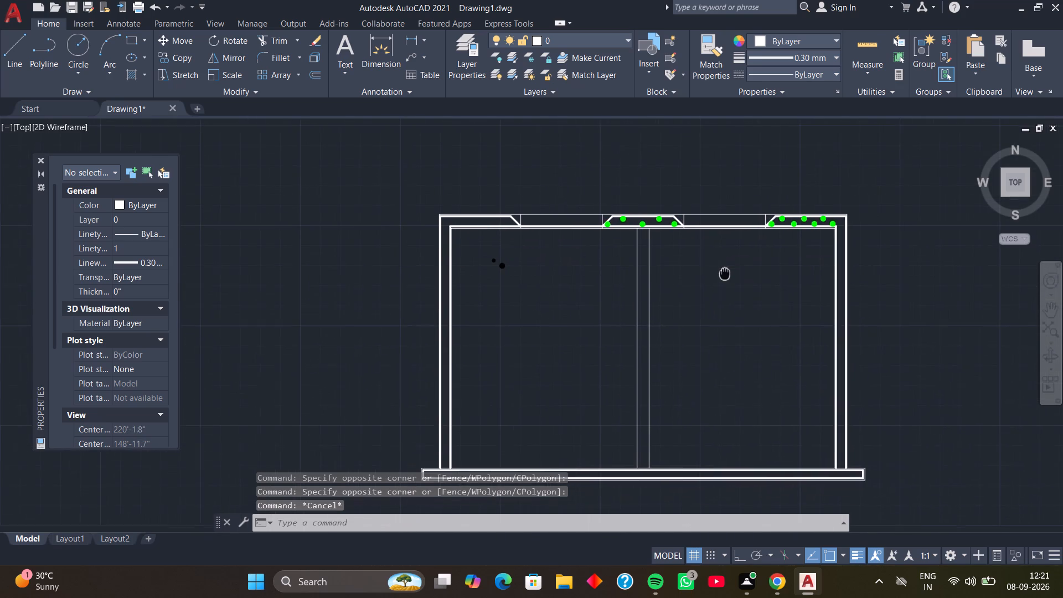
middle_click_drag(725, 272, 725, 272)
scroll(532, 271, "up", 3)
middle_click_drag(518, 249, 662, 259)
scroll(664, 259, "up", 1)
left_click_drag(633, 183, 596, 226)
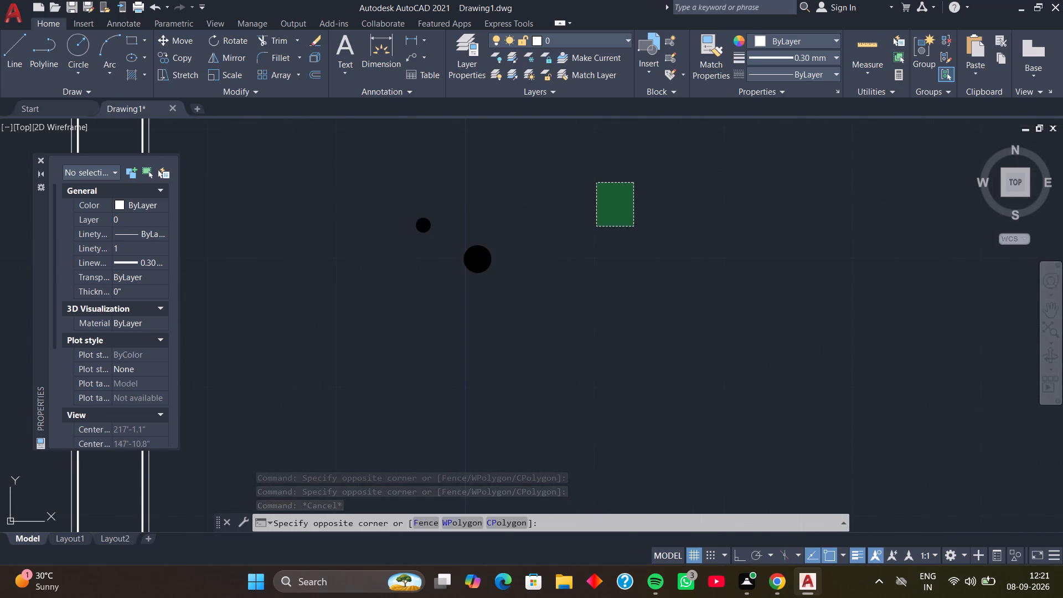
left_click(287, 282)
left_click(839, 37)
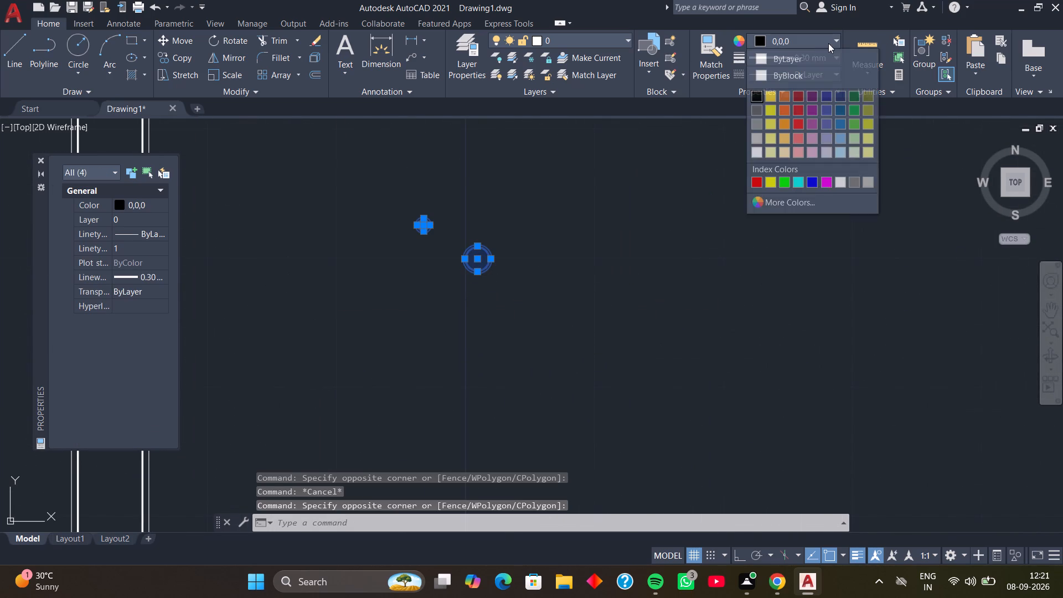
left_click(785, 183)
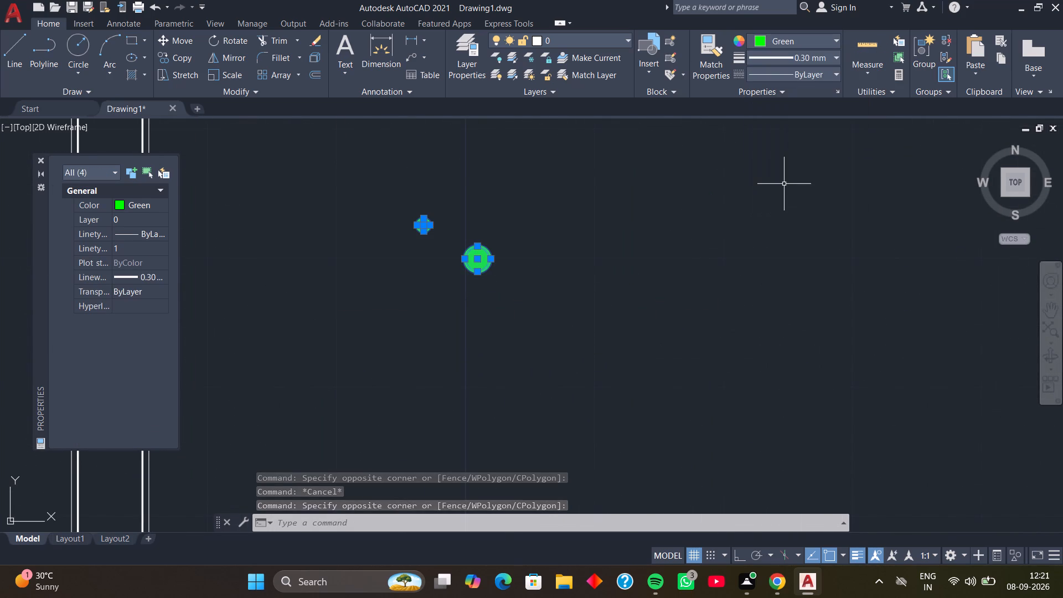
key("Escape")
Copy the small green dot in Multiple mode, placing a copy on the lower core line near the inner corner of the top wall's left-hand section.
scroll(577, 222, "down", 2)
middle_click_drag(579, 237, 534, 328)
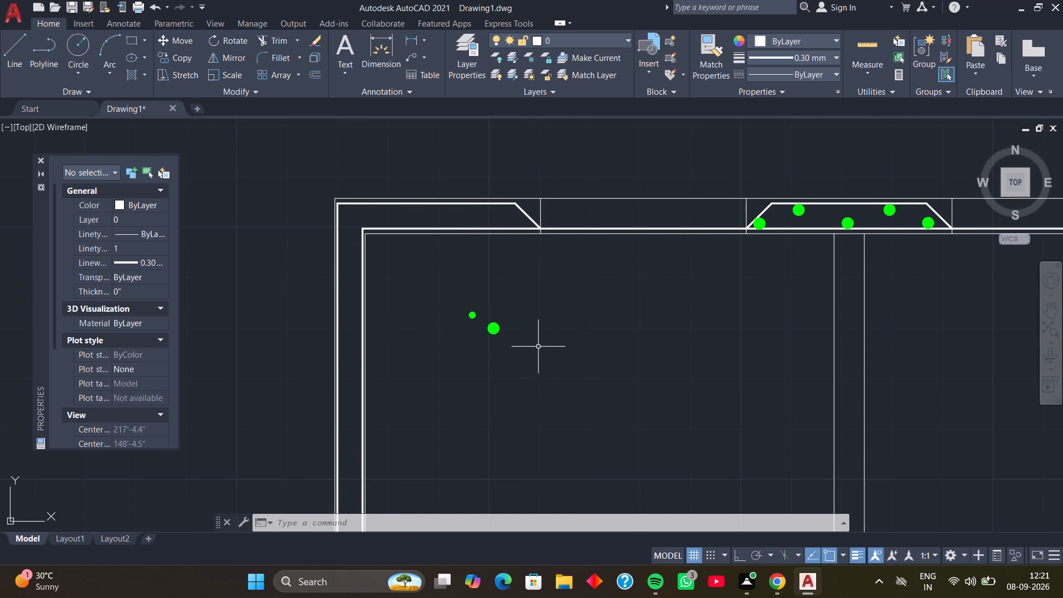
scroll(492, 342, "up", 2)
left_click_drag(468, 257, 457, 264)
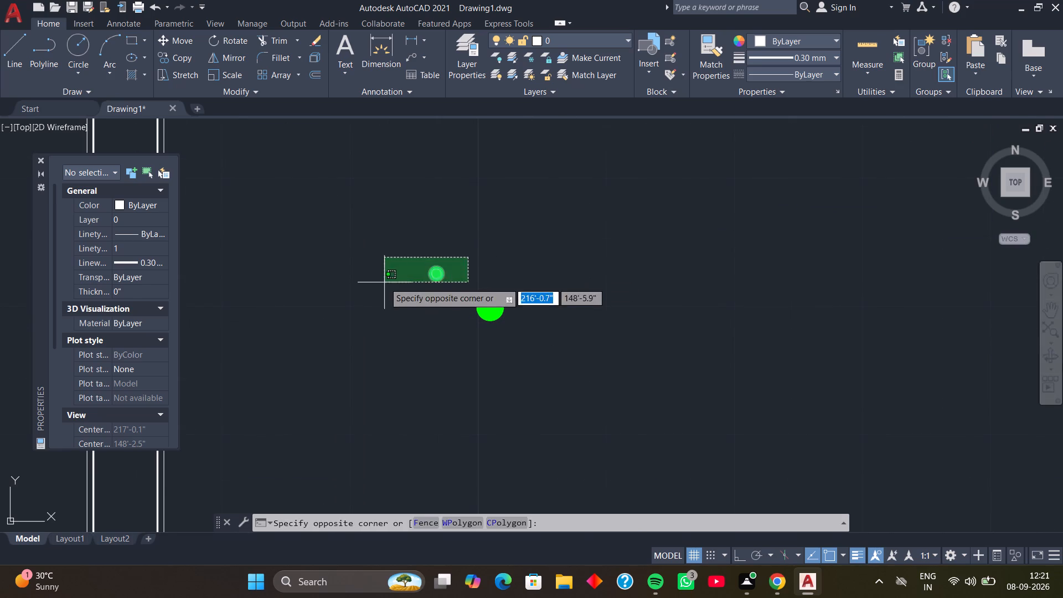
left_click(383, 284)
type("CO")
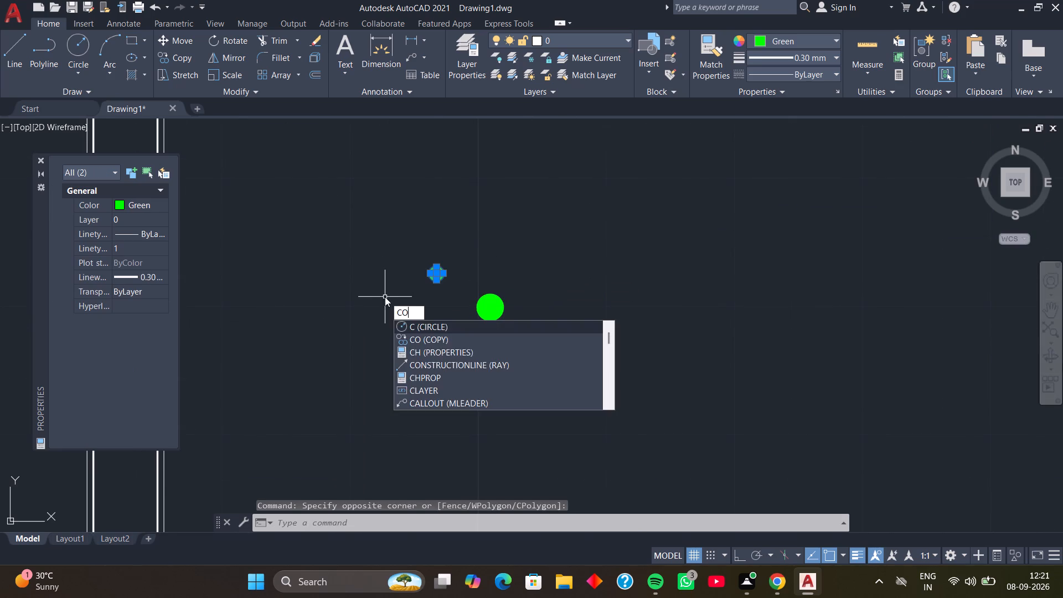
key("space")
type("M")
key("space")
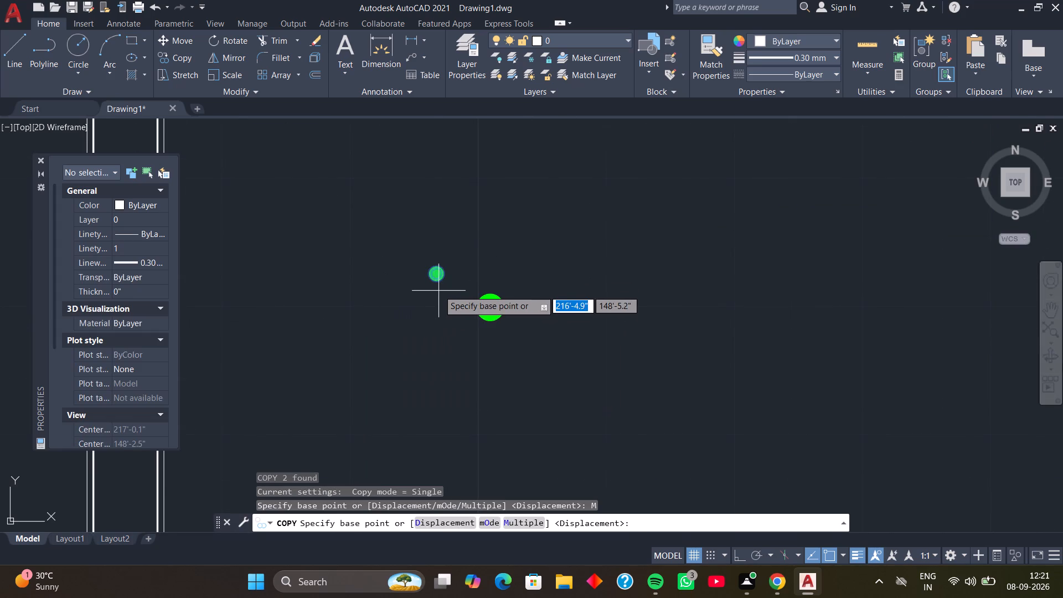
scroll(438, 290, "up", 2)
left_click(424, 265)
scroll(406, 237, "down", 1)
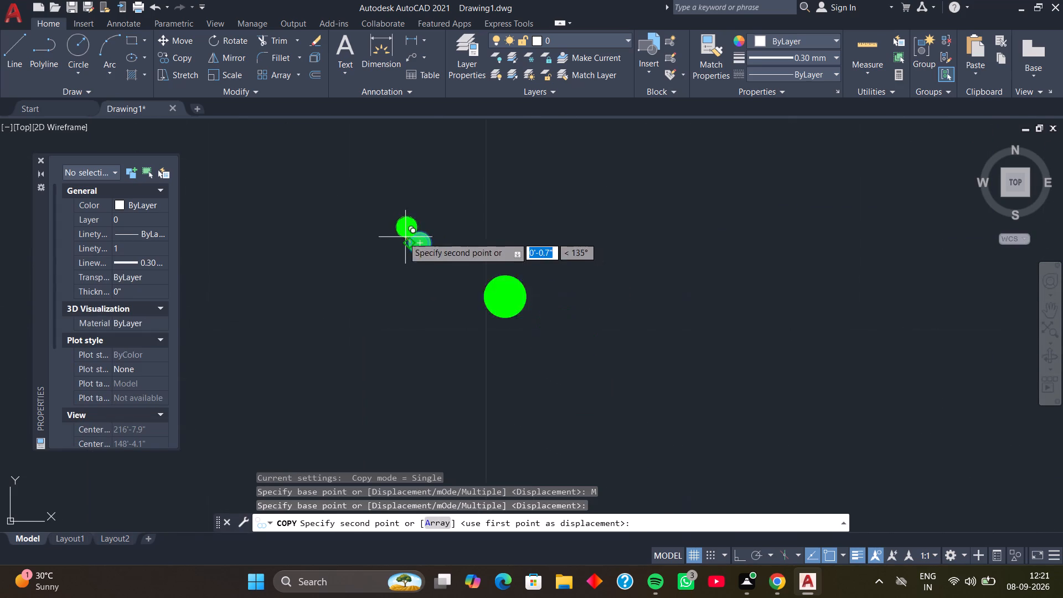
scroll(403, 237, "down", 2)
middle_click_drag(334, 201, 408, 421)
middle_click_drag(312, 326, 389, 357)
scroll(388, 353, "up", 2)
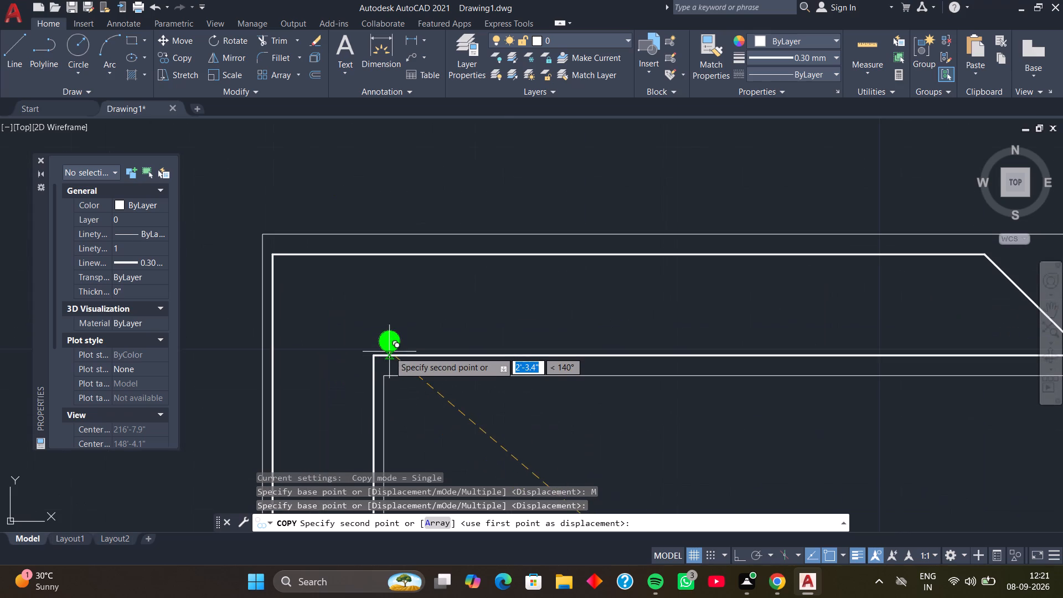
left_click(450, 354)
Place another small dot copy on the lower core line near the sloped end of the top wall's left-hand section.
scroll(601, 374, "down", 1)
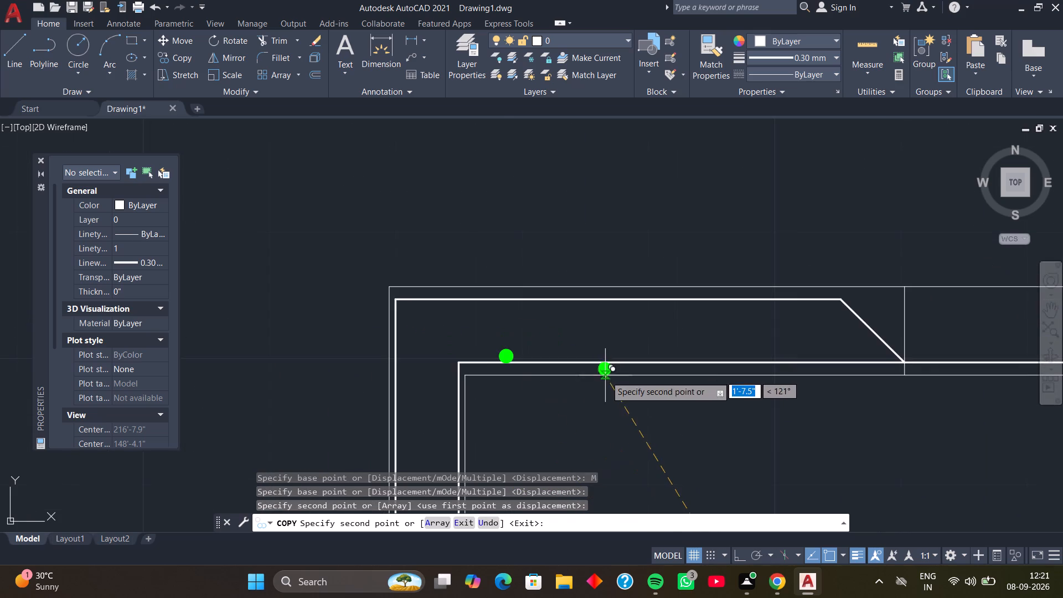
middle_click_drag(604, 376, 548, 383)
scroll(763, 372, "up", 2)
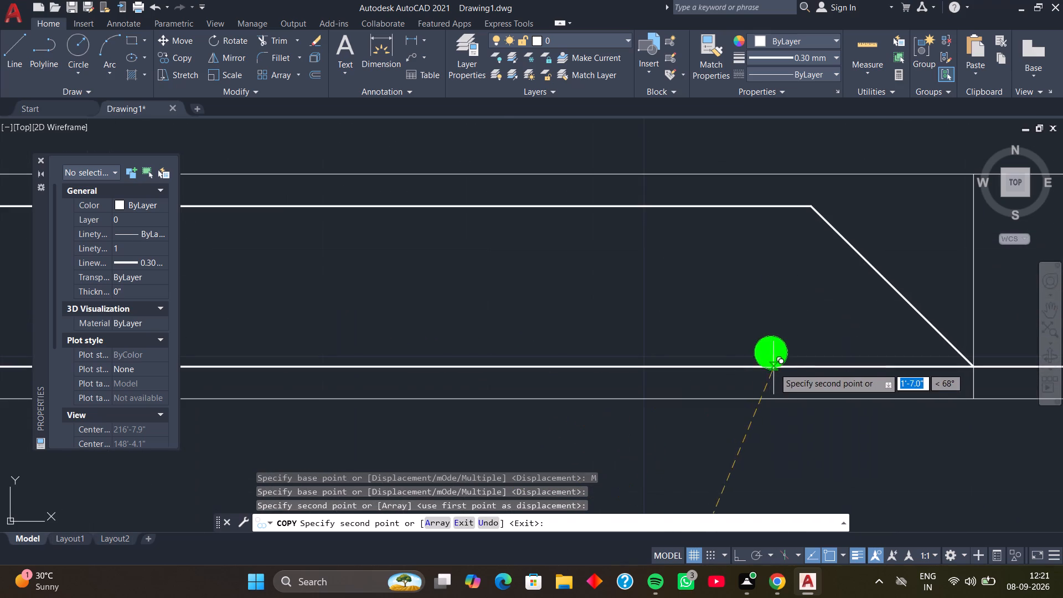
Place three more small green dot copies along the lower core line of the top wall's left-hand section, spaced out toward the sloped end.
left_click(810, 366)
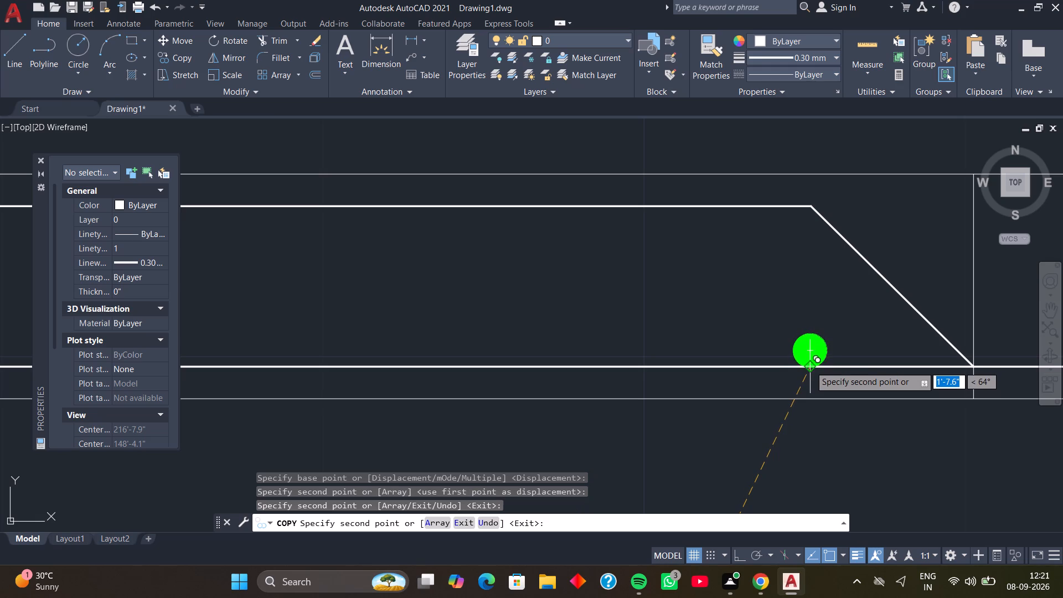
scroll(494, 329, "down", 3)
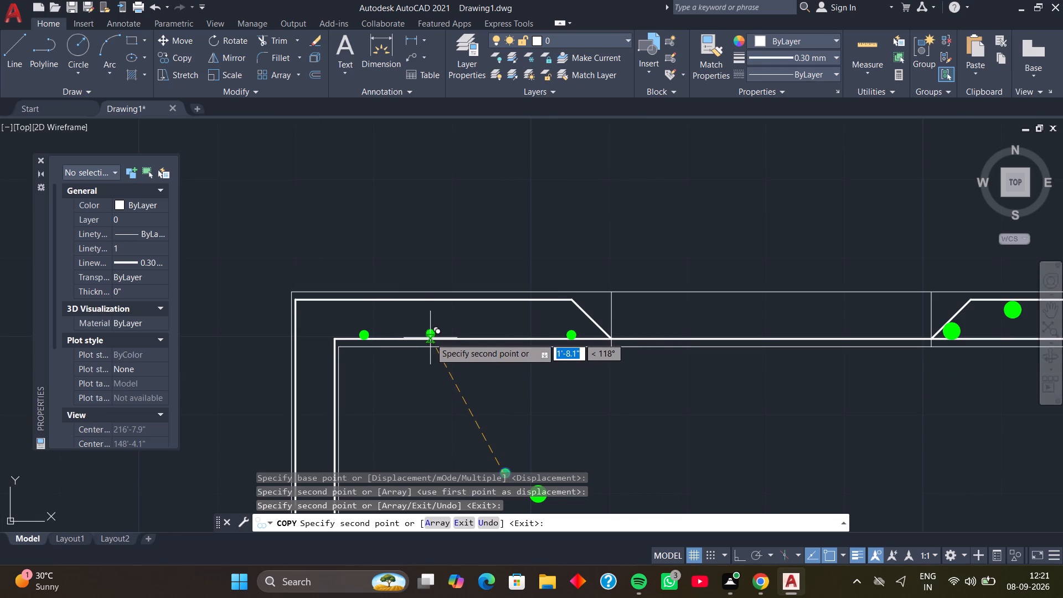
left_click(430, 338)
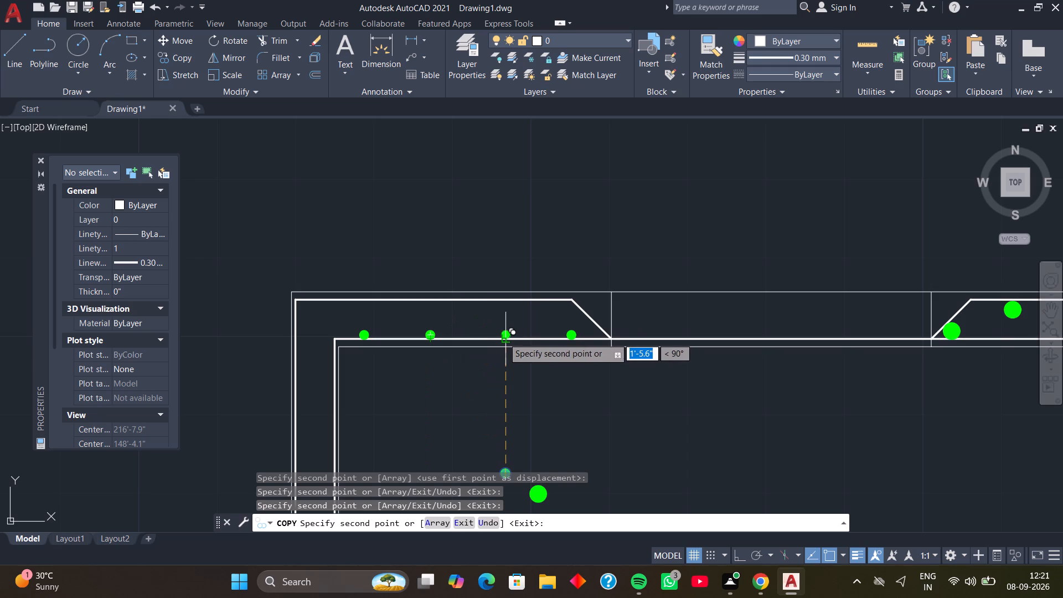
scroll(503, 337, "up", 2)
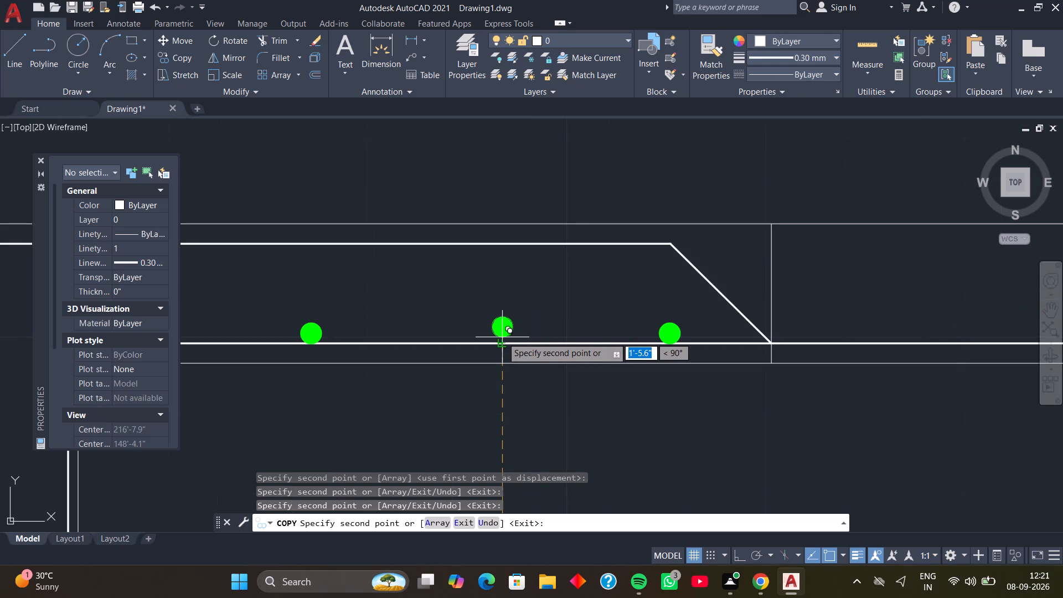
left_click(504, 341)
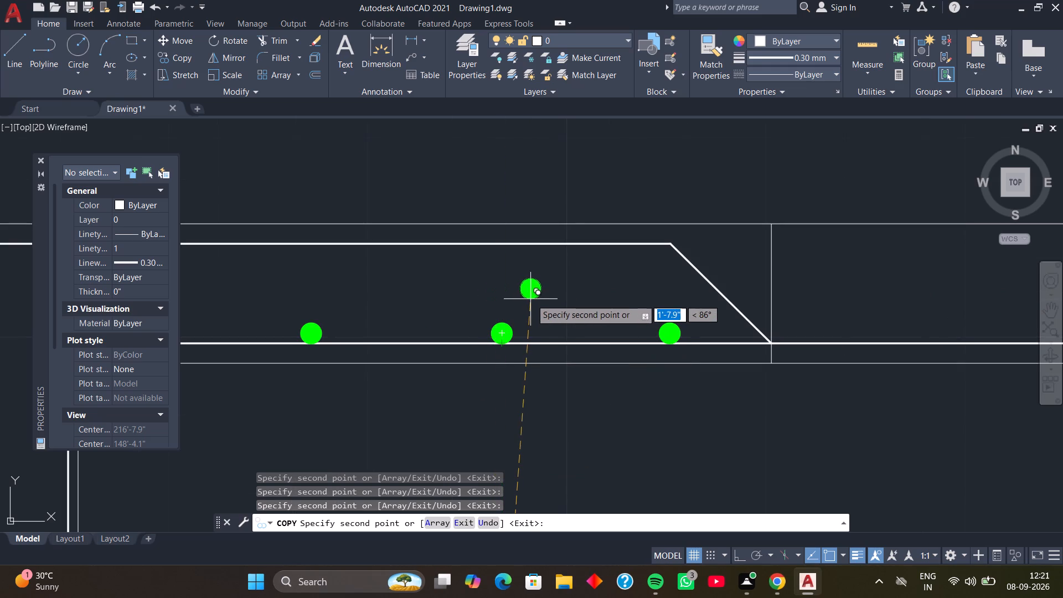
Place five small dot copies in the same section: one at the sloped line and four spaced along the upper core line to the outer corner.
left_click(690, 285)
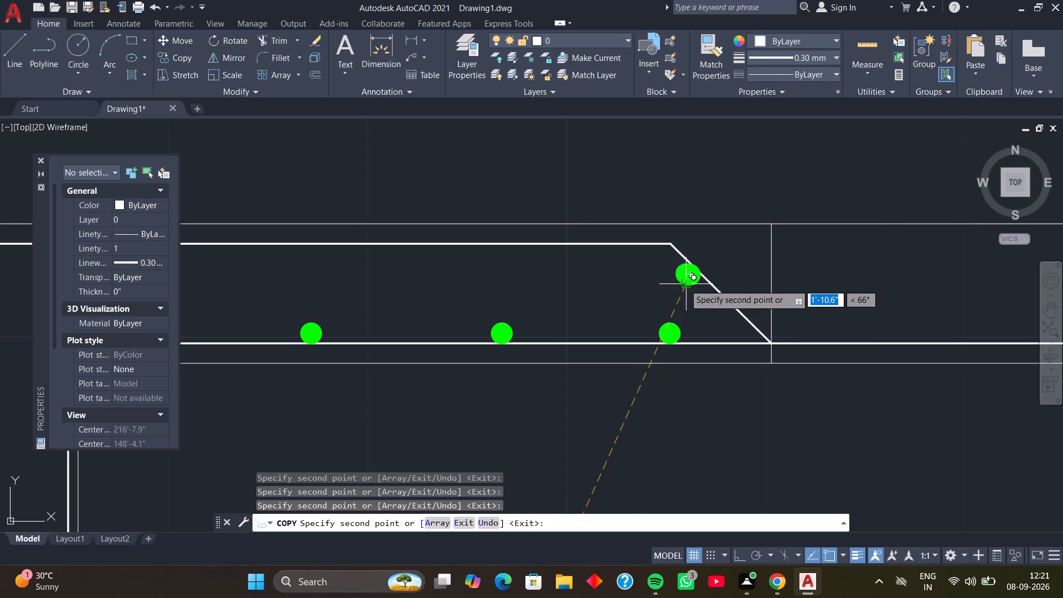
left_click(577, 265)
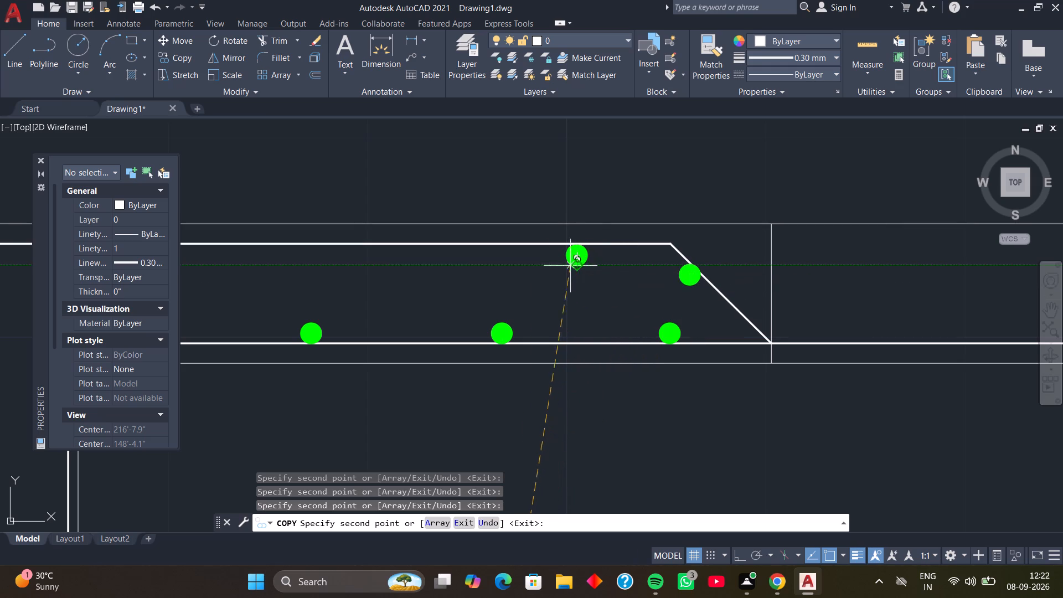
left_click(411, 264)
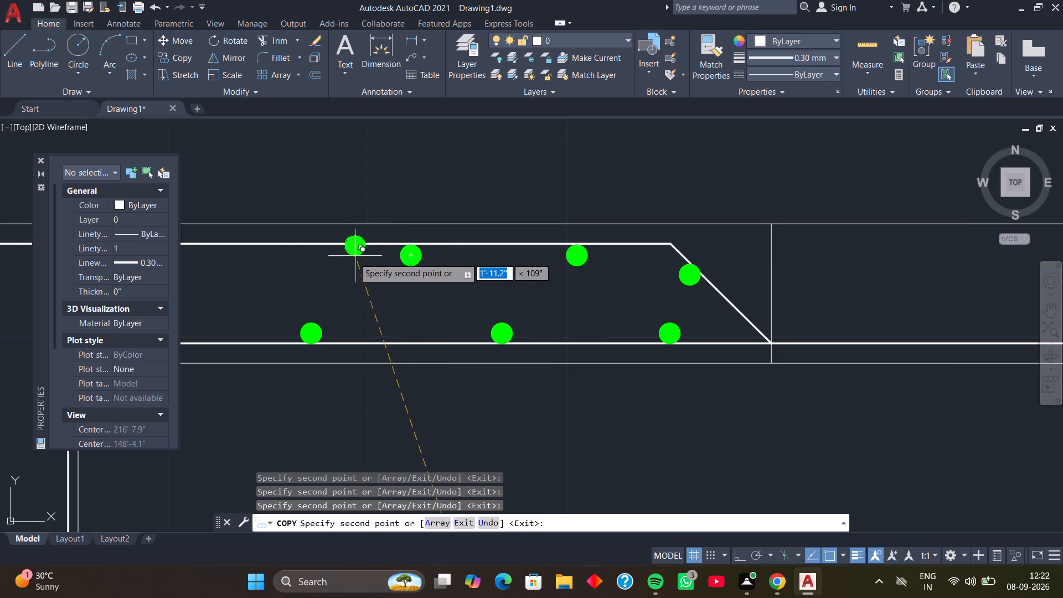
scroll(351, 259, "down", 2)
middle_click_drag(344, 264, 567, 305)
scroll(522, 311, "up", 2)
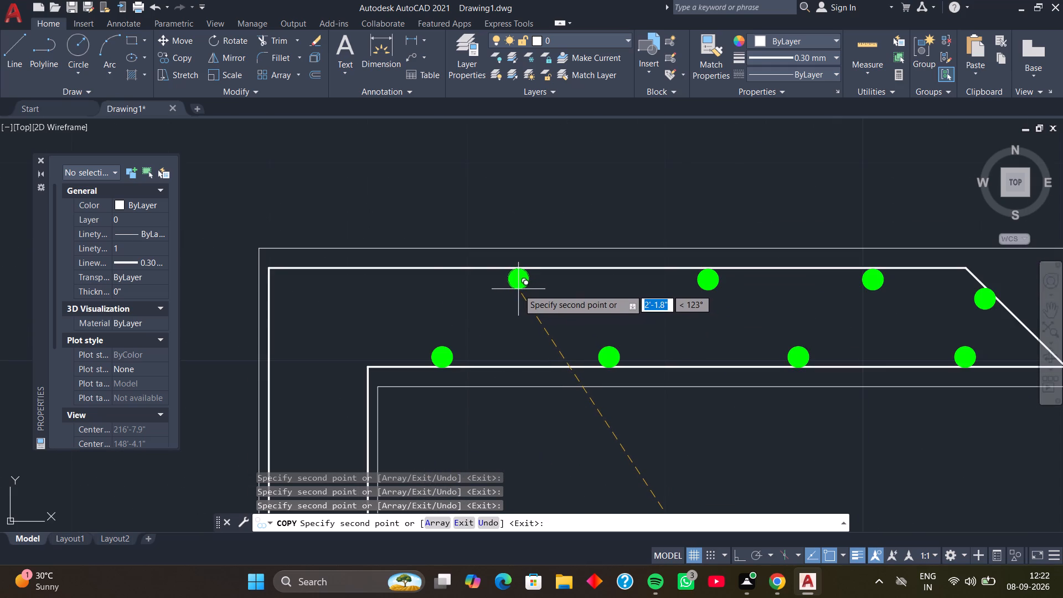
left_click(518, 289)
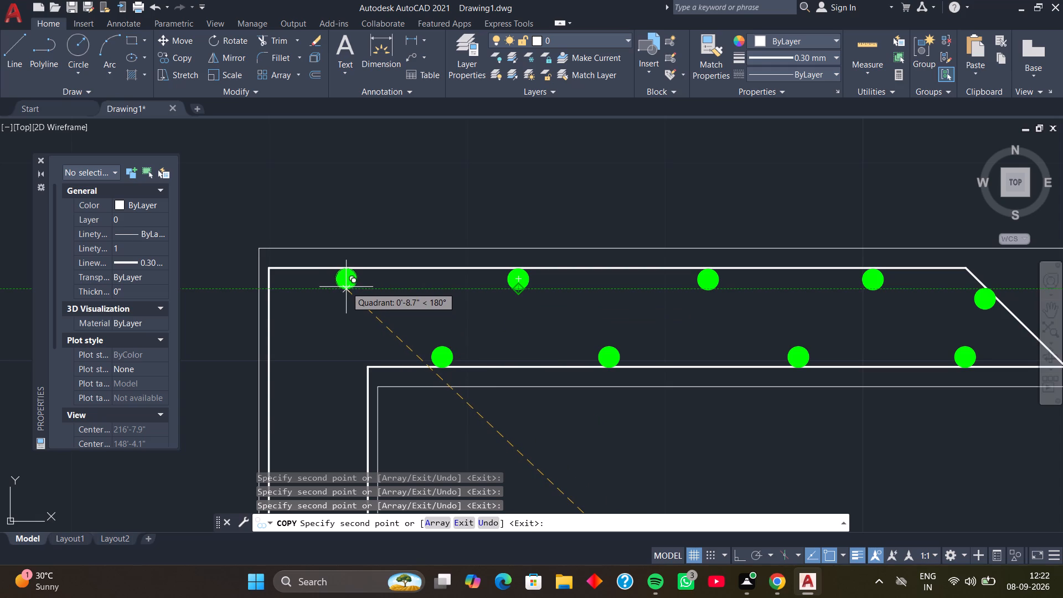
left_click(367, 285)
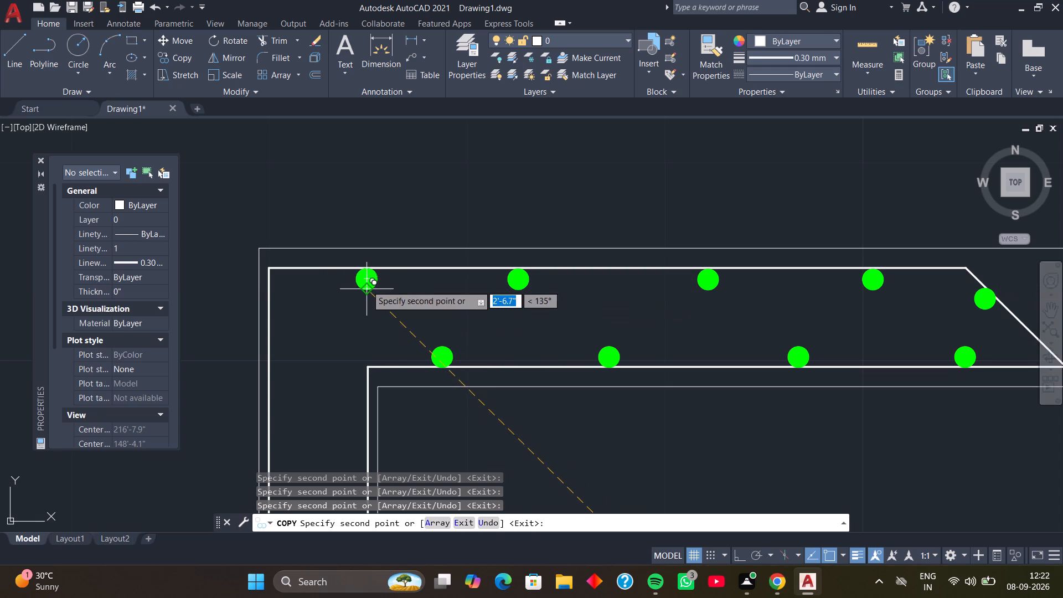
Place a small dot copy at the bottom end of the left wall, against its outer core line.
scroll(374, 333, "down", 1)
middle_click_drag(377, 354, 504, 272)
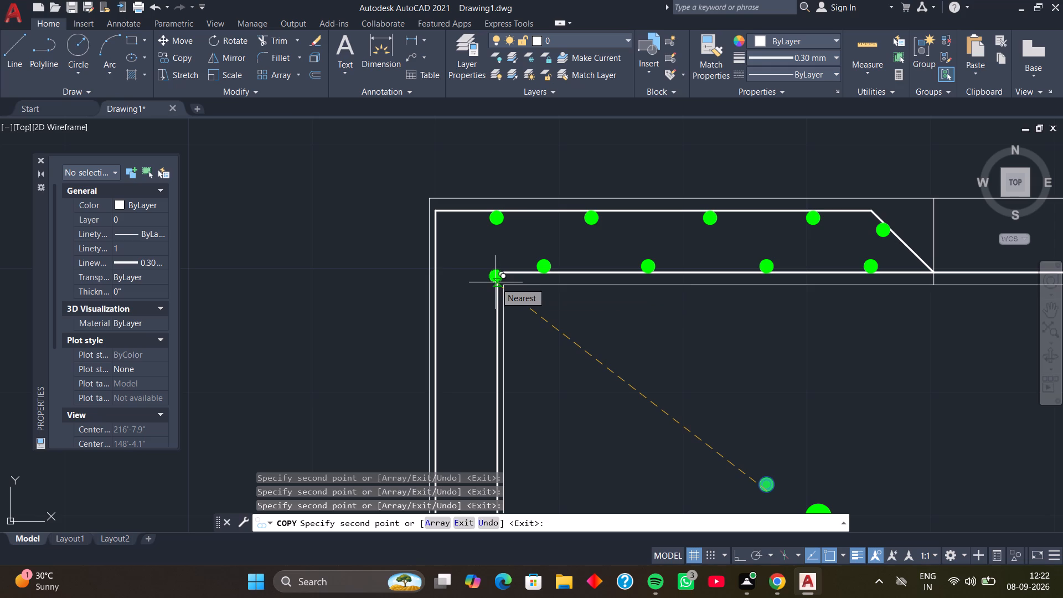
scroll(481, 290, "down", 1)
middle_click_drag(468, 311, 490, 266)
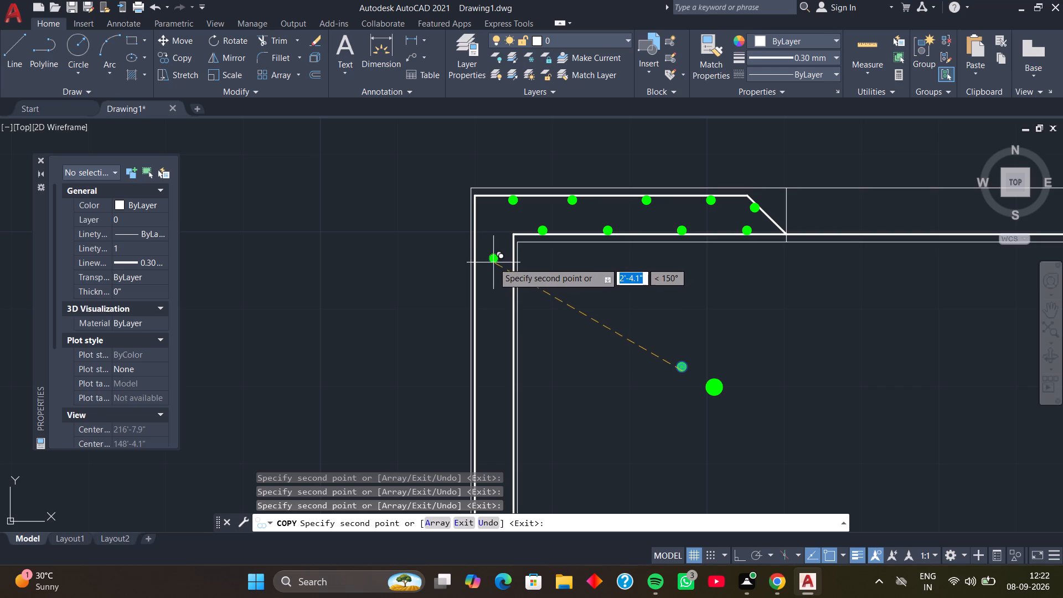
scroll(493, 328, "down", 2)
middle_click_drag(493, 360, 534, 264)
scroll(533, 368, "up", 3)
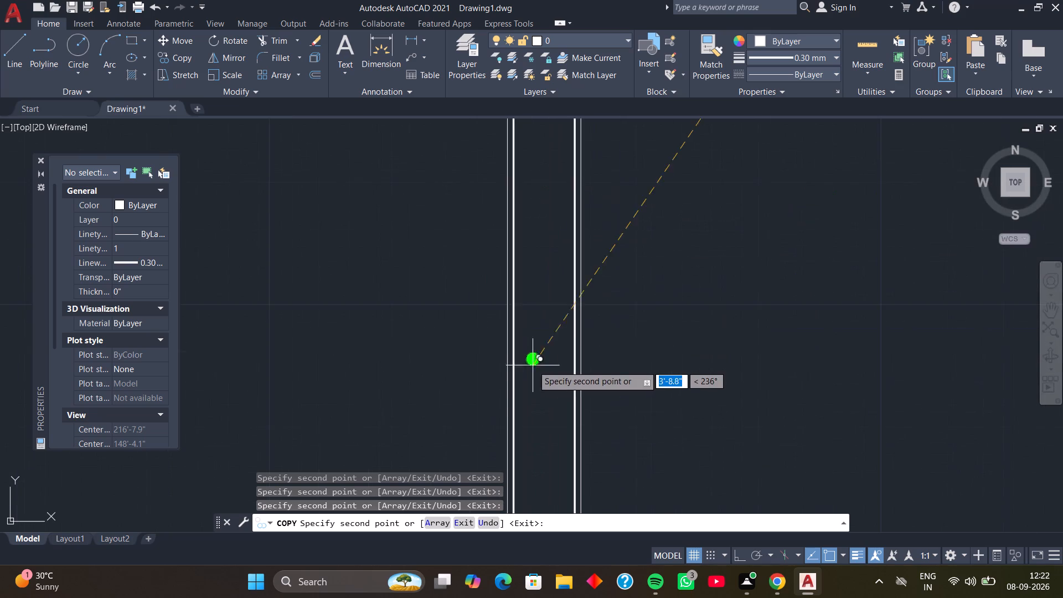
middle_click_drag(515, 404, 560, 270)
scroll(559, 405, "down", 3)
middle_click_drag(544, 486, 546, 346)
scroll(567, 419, "up", 1)
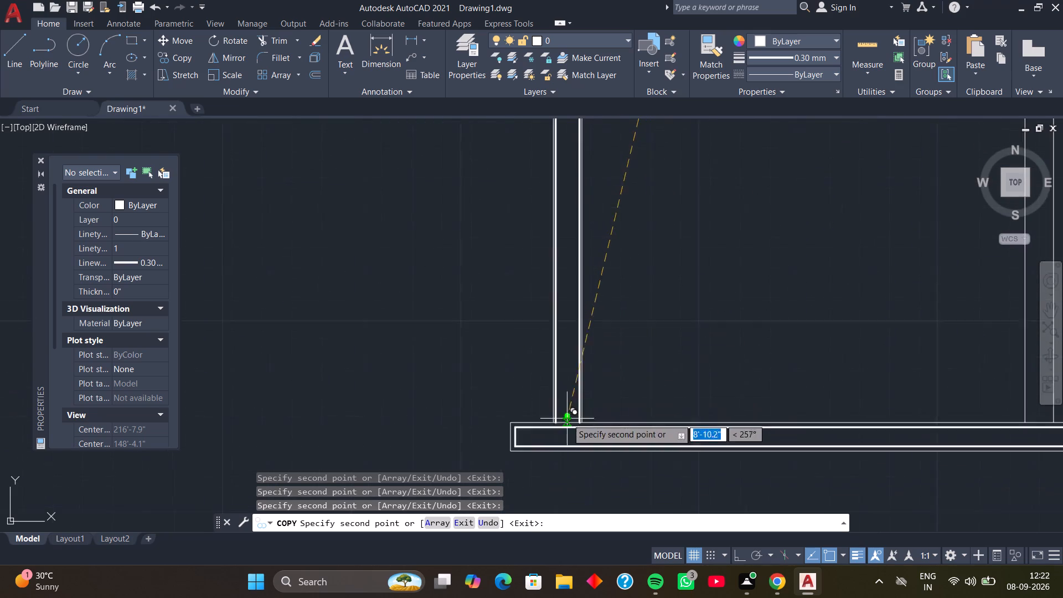
scroll(567, 419, "up", 2)
middle_click_drag(541, 422, 553, 375)
scroll(553, 378, "up", 4)
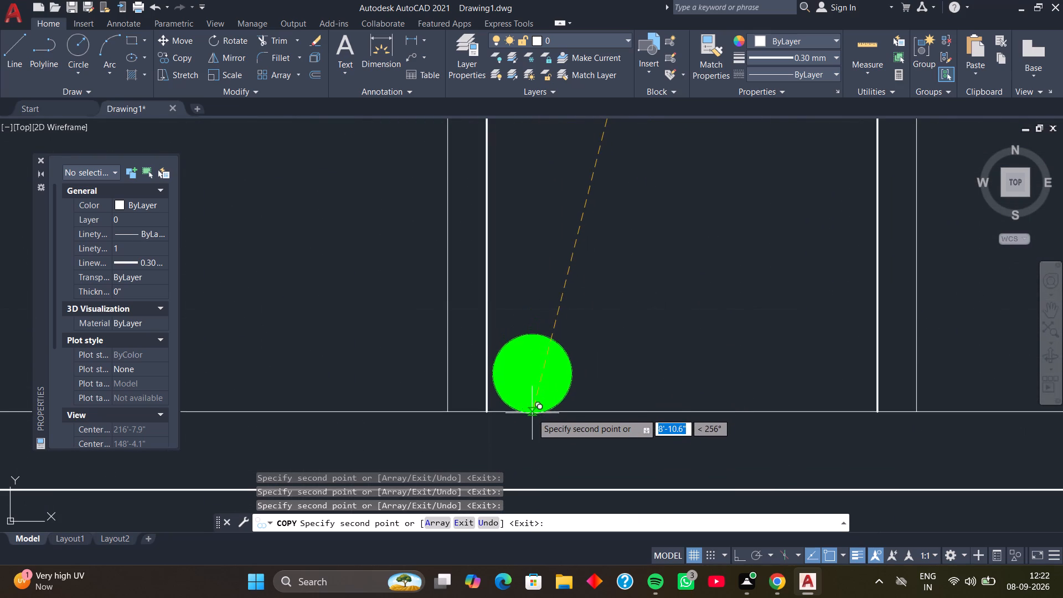
left_click(527, 413)
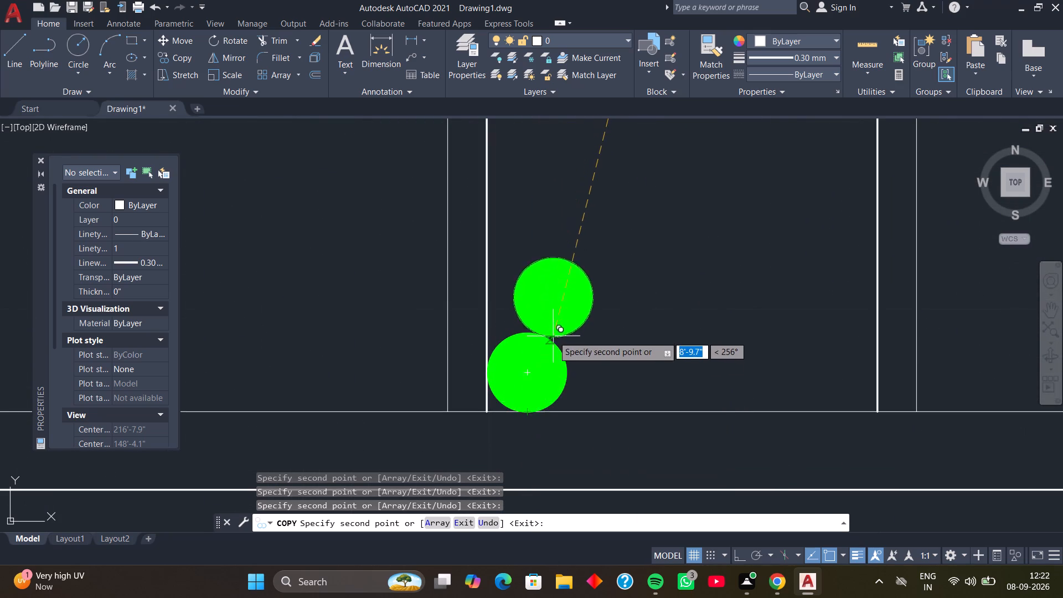
Place three more small dot copies at intervals up the outer core line in the lower part of the left wall.
scroll(554, 331, "down", 2)
middle_click_drag(563, 289, 549, 414)
scroll(549, 413, "down", 1)
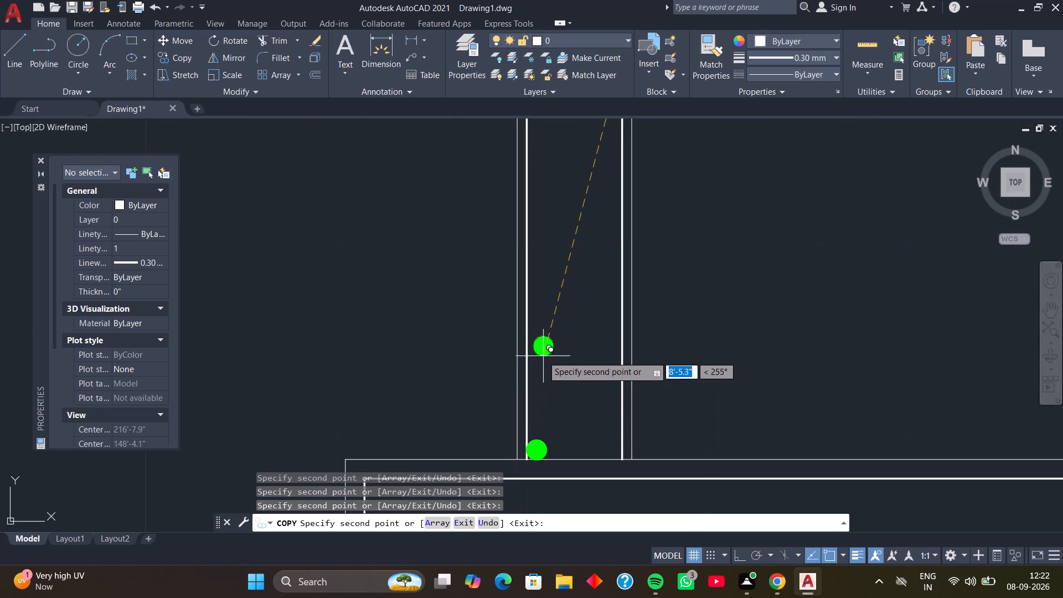
scroll(565, 348, "down", 1)
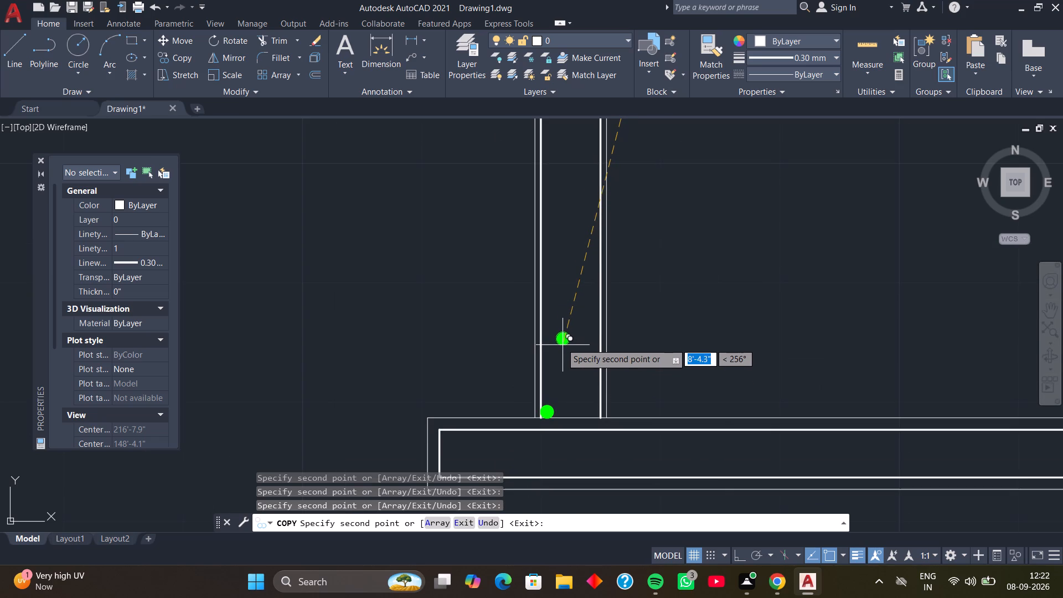
left_click(547, 292)
scroll(555, 253, "down", 2)
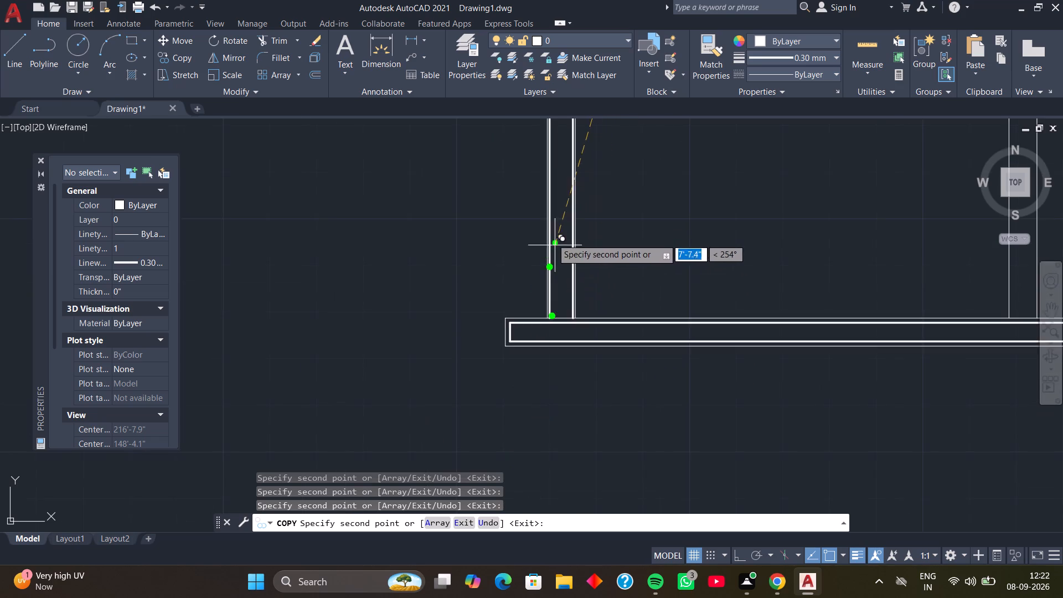
middle_click_drag(550, 228, 538, 375)
left_click(540, 349)
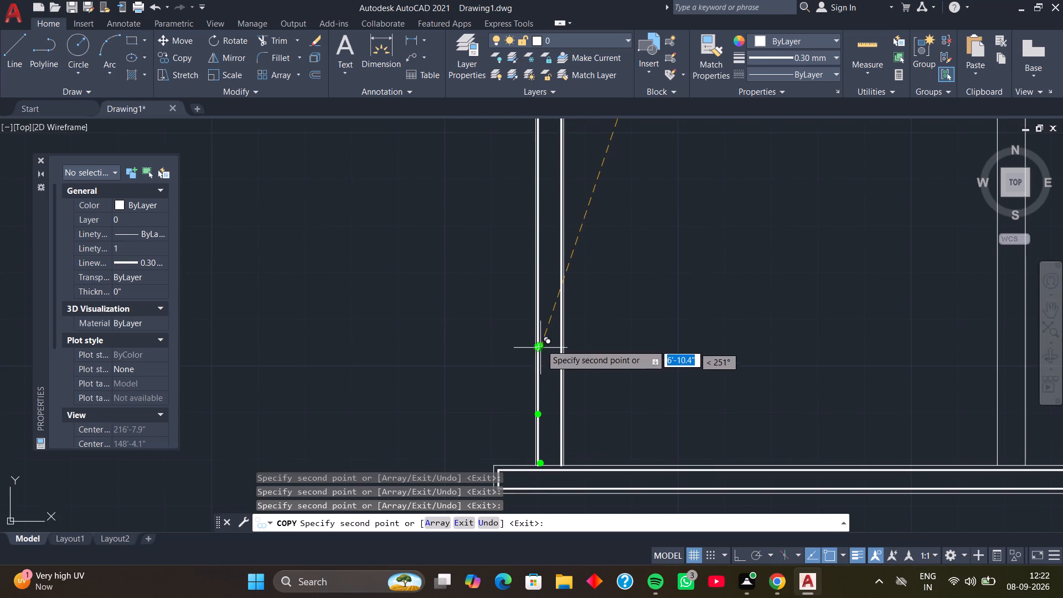
scroll(537, 316, "up", 3)
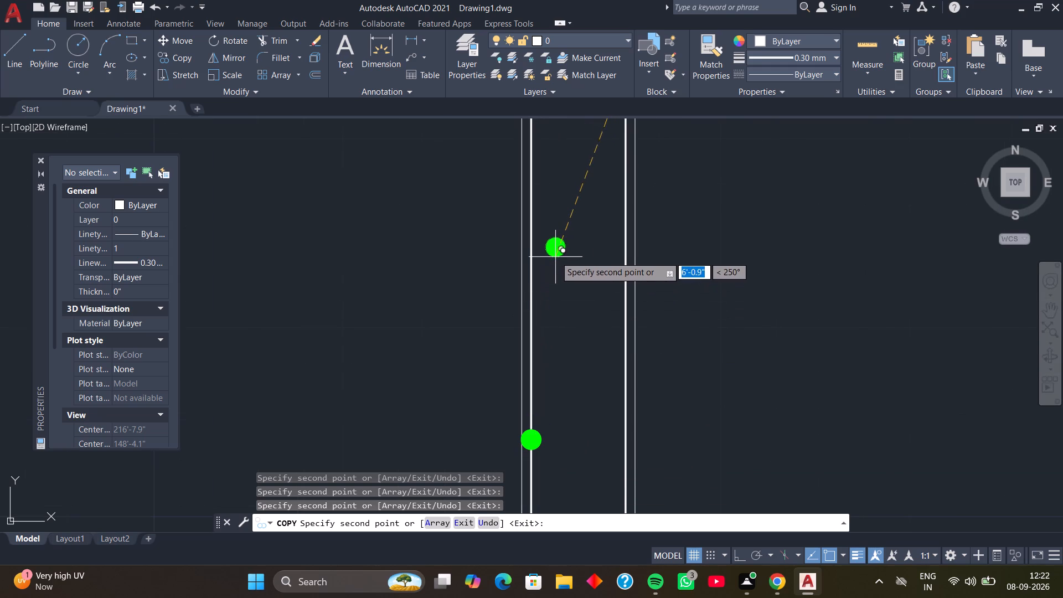
scroll(553, 257, "down", 1)
middle_click_drag(553, 260, 558, 354)
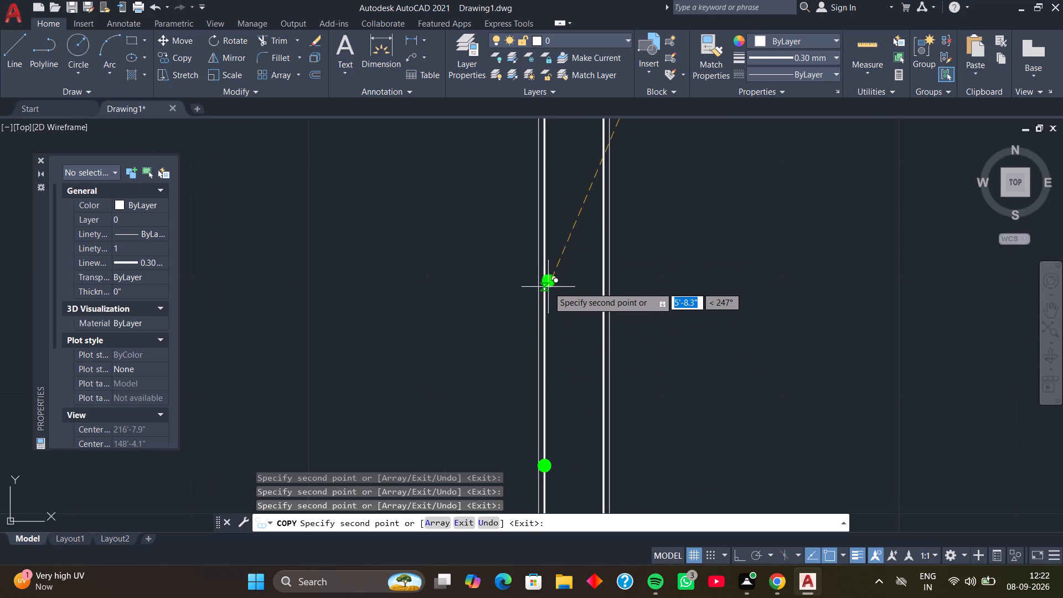
left_click(552, 287)
Place three small dot copies along the outer core line in the upper part of the left wall and finish copying.
scroll(565, 252, "down", 3)
middle_click_drag(558, 219, 558, 220)
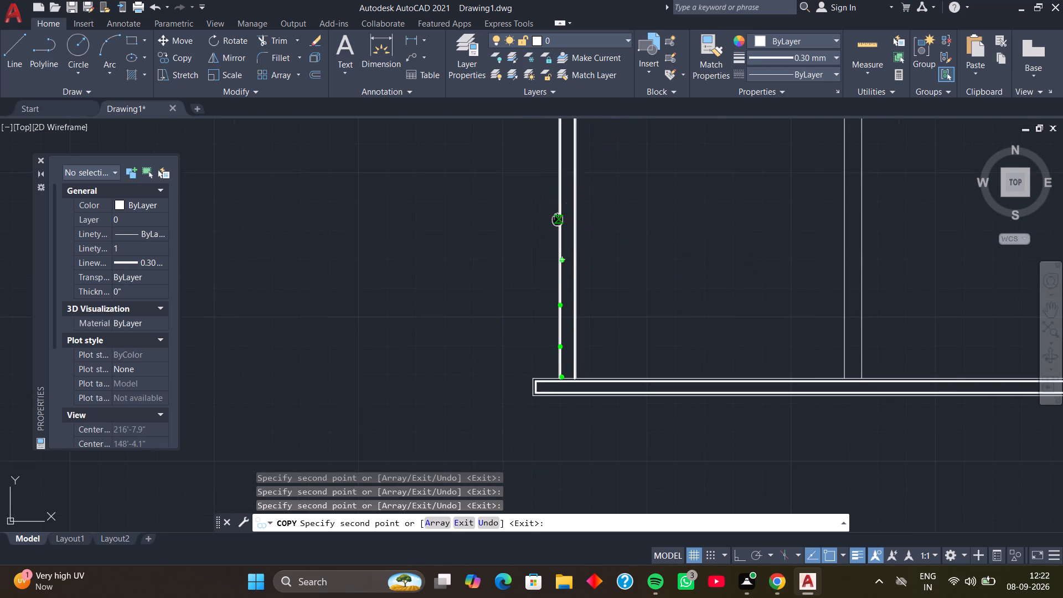
middle_click_drag(558, 220, 538, 360)
scroll(541, 349, "up", 2)
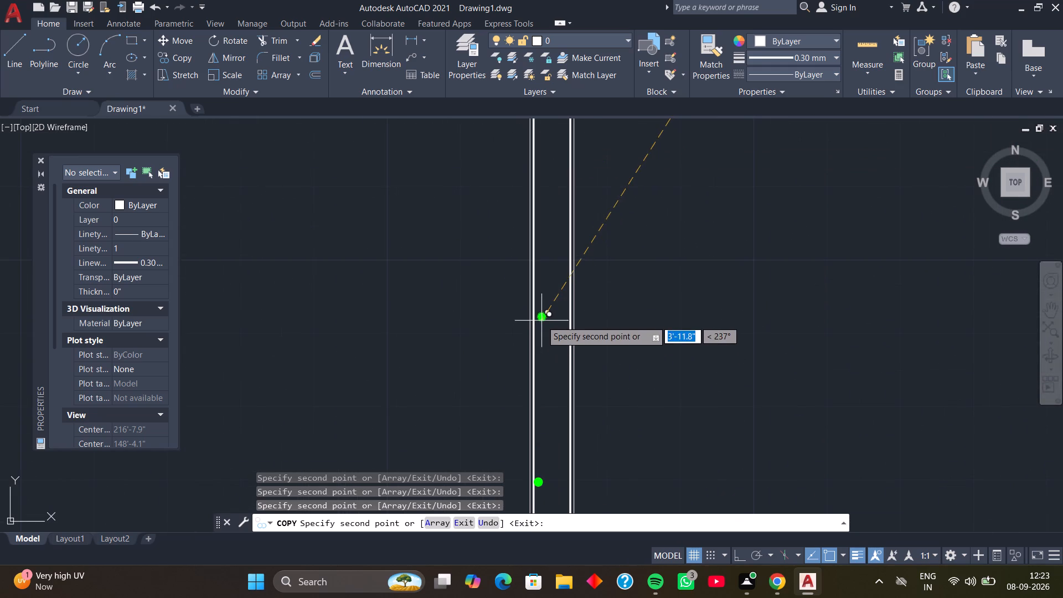
left_click(540, 319)
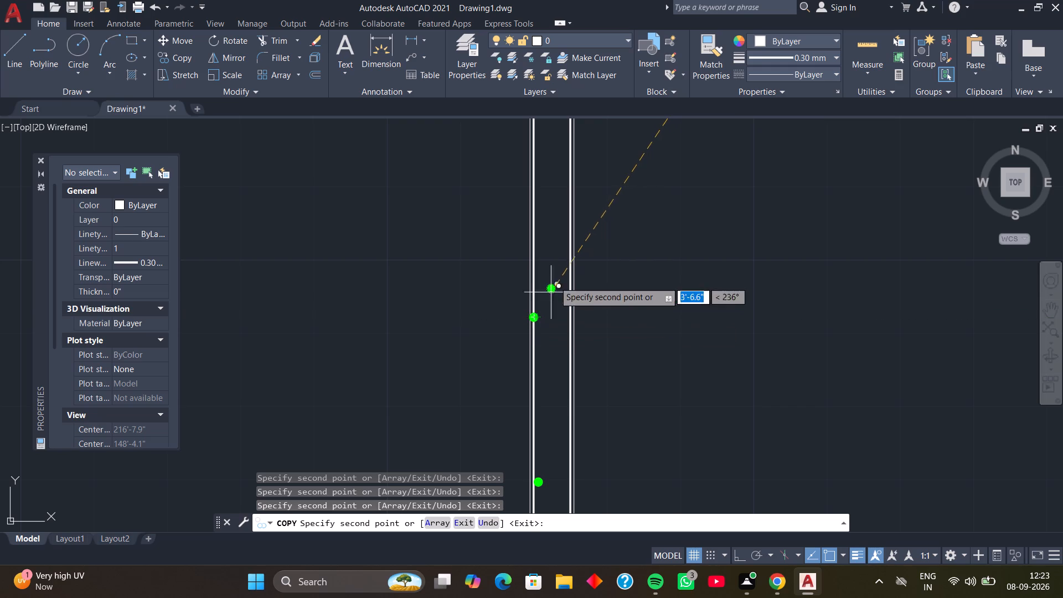
scroll(557, 263, "down", 2)
middle_click_drag(554, 251, 552, 375)
scroll(556, 346, "up", 3)
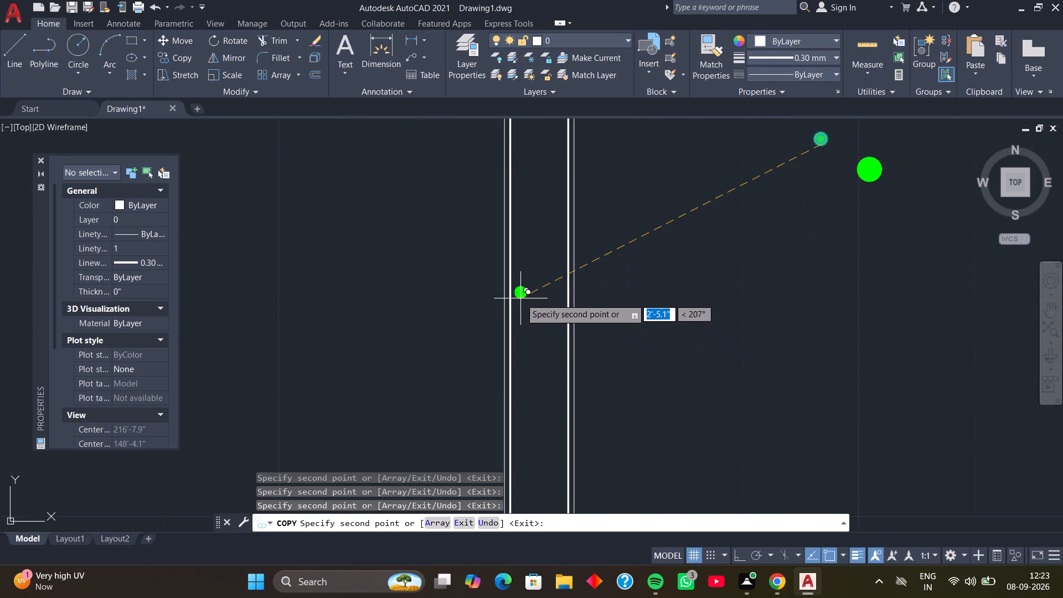
left_click(517, 298)
scroll(525, 275, "down", 2)
middle_click_drag(530, 252, 523, 367)
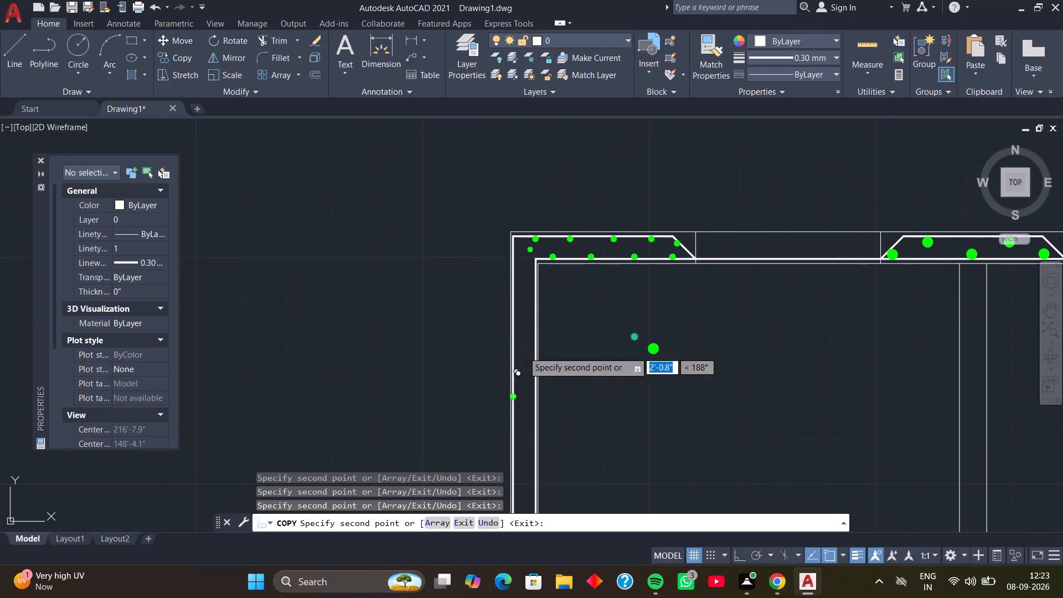
scroll(532, 309, "up", 2)
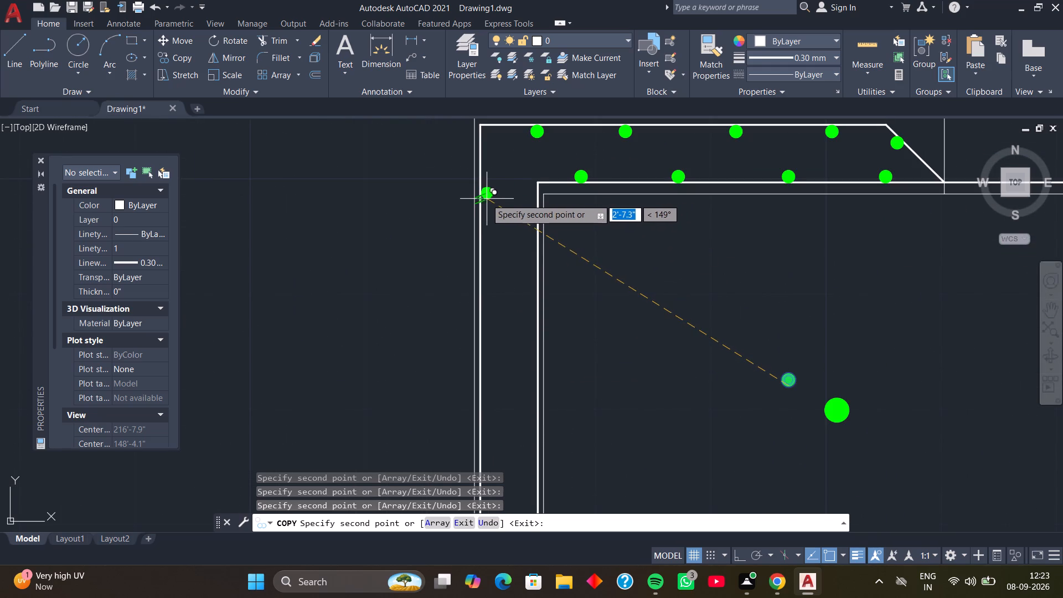
left_click(486, 199)
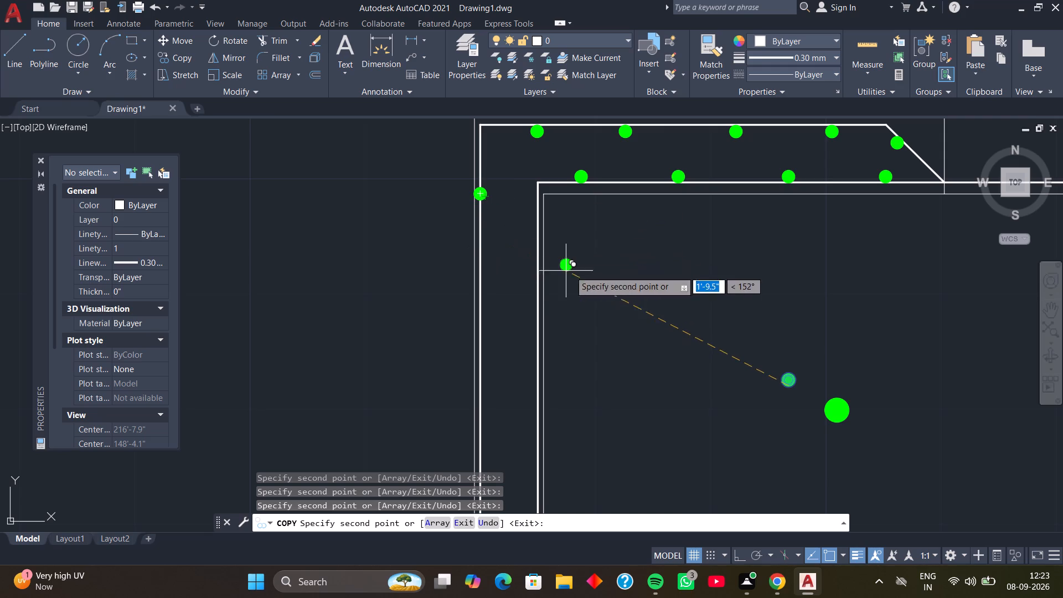
key("Escape")
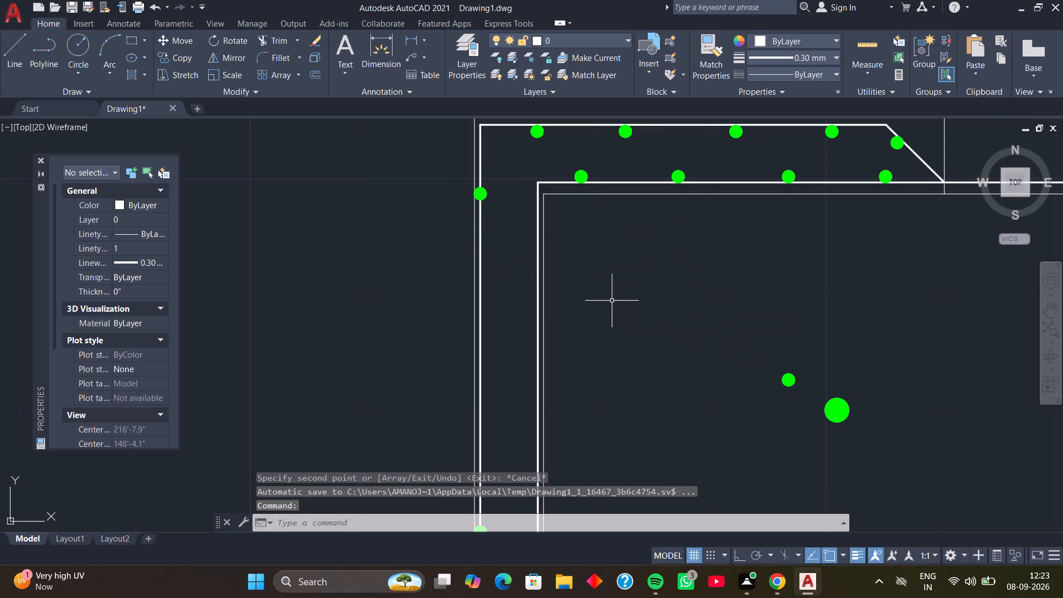
Move the topmost dot in the left wall horizontally about 0.5" inward so it sits inside the outer core line.
scroll(485, 218, "up", 2)
middle_click_drag(500, 164, 544, 268)
left_click(543, 245)
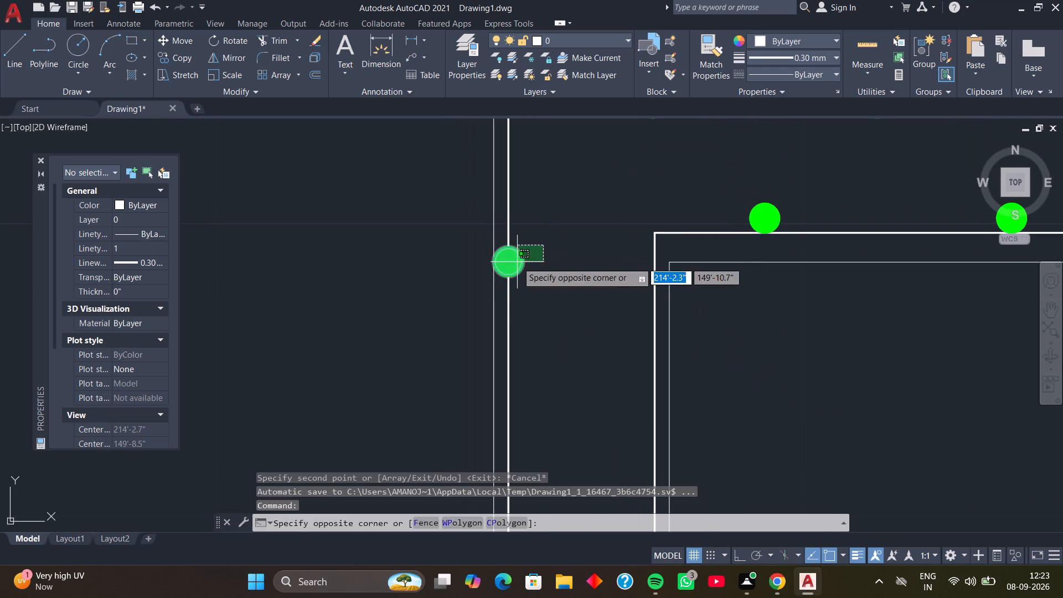
left_click(517, 262)
type("M")
key("space")
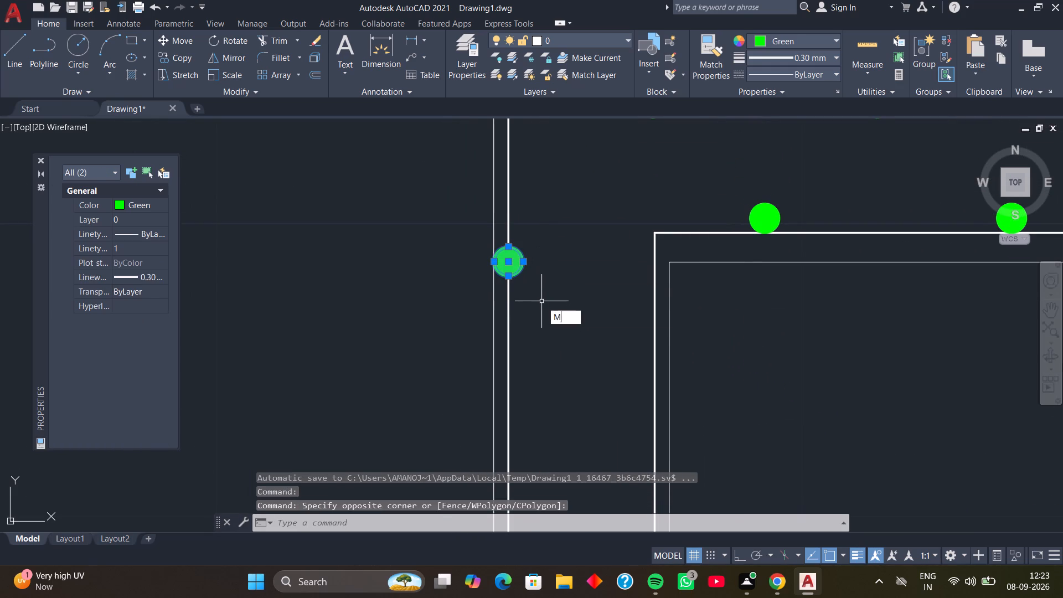
left_click(505, 265)
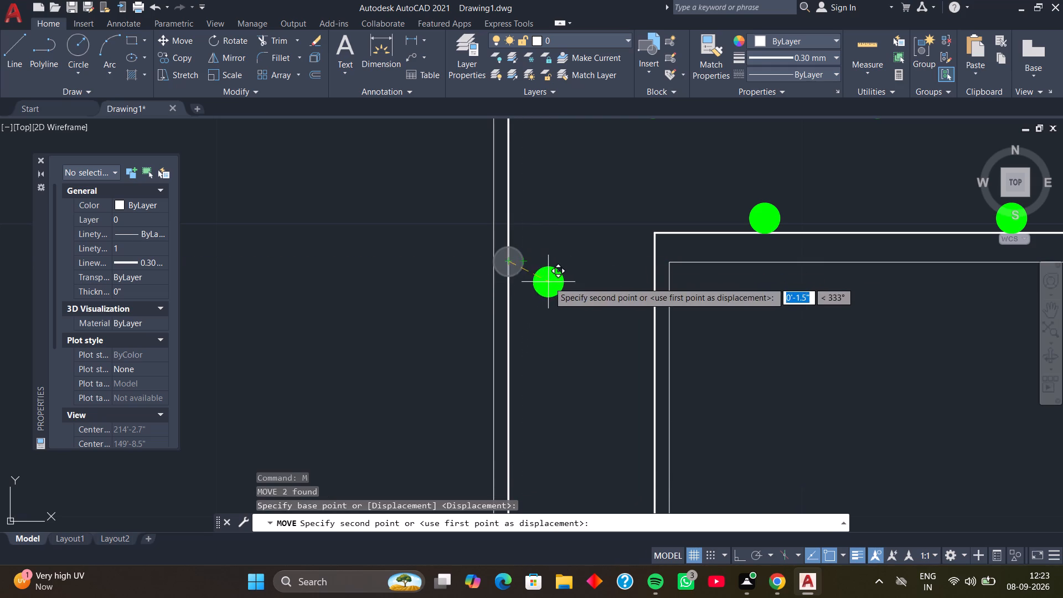
scroll(533, 266, "up", 2)
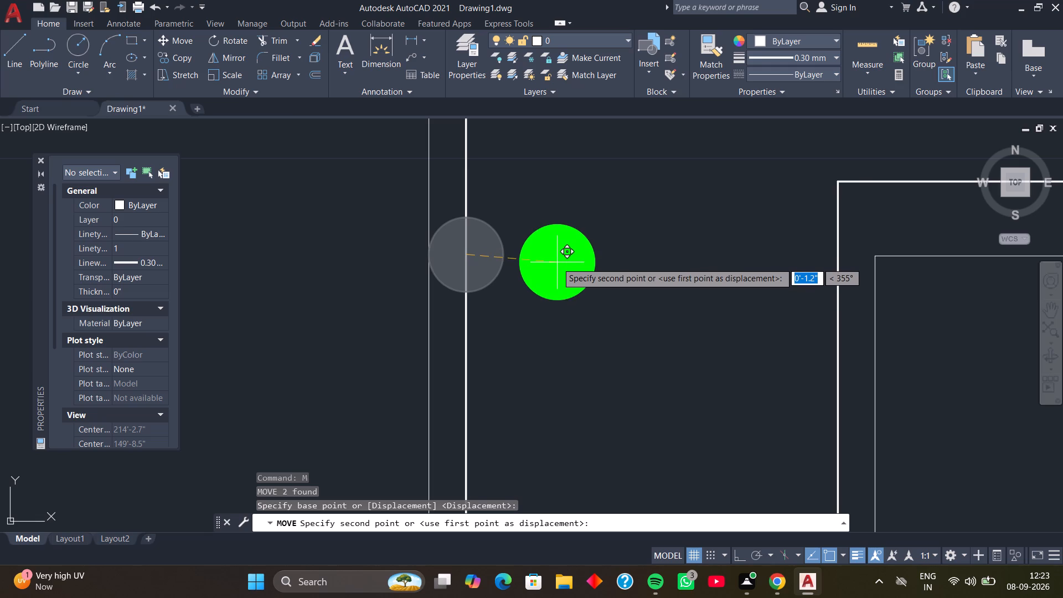
key("F8")
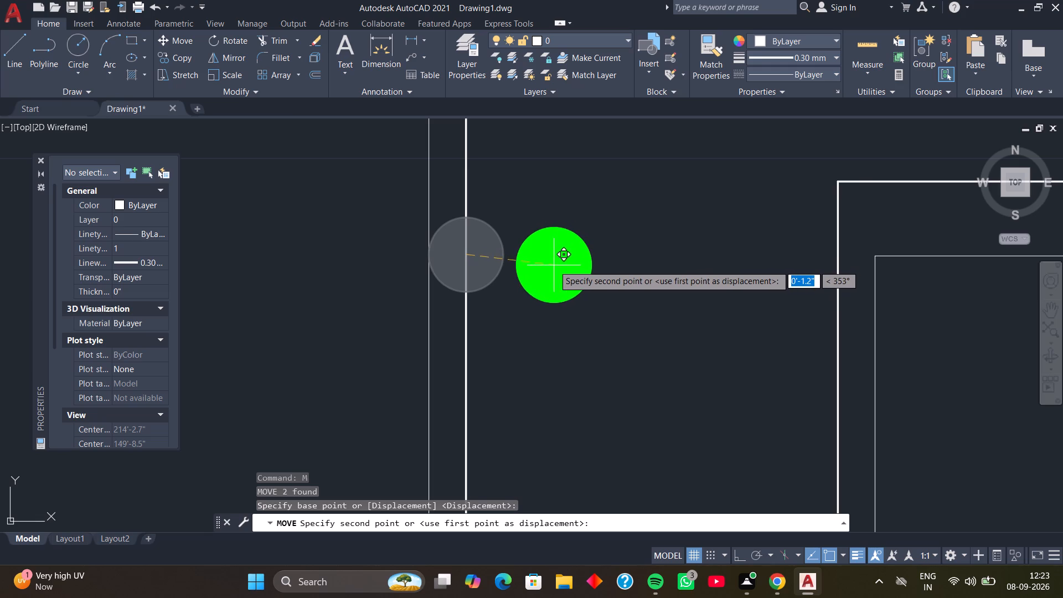
left_click(508, 261)
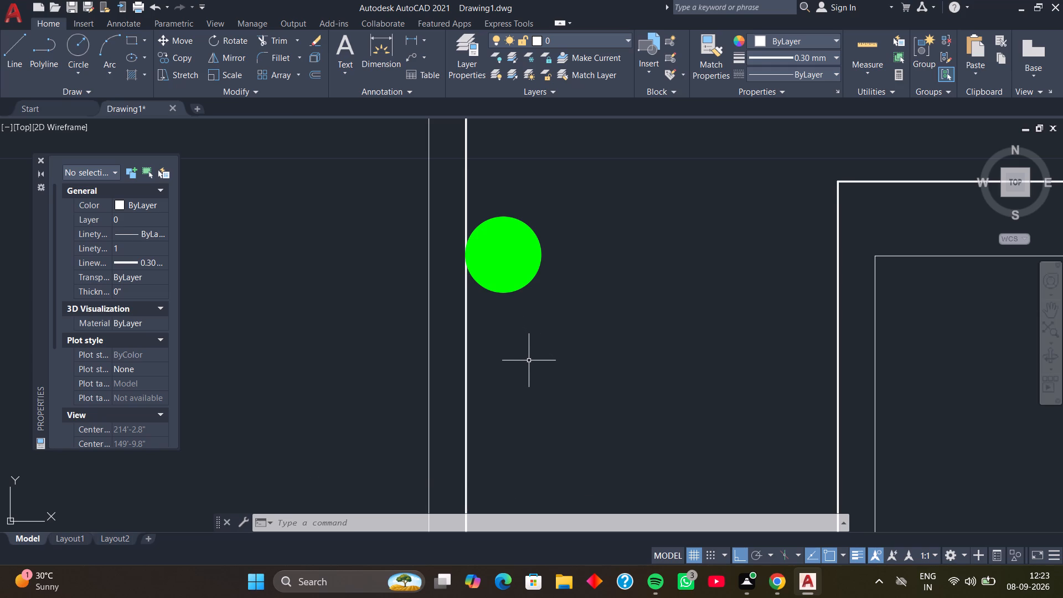
Move the second dot from the top of the left wall about 1' up along the outer core line.
scroll(553, 359, "down", 3)
middle_click_drag(565, 399, 566, 300)
scroll(581, 350, "down", 2)
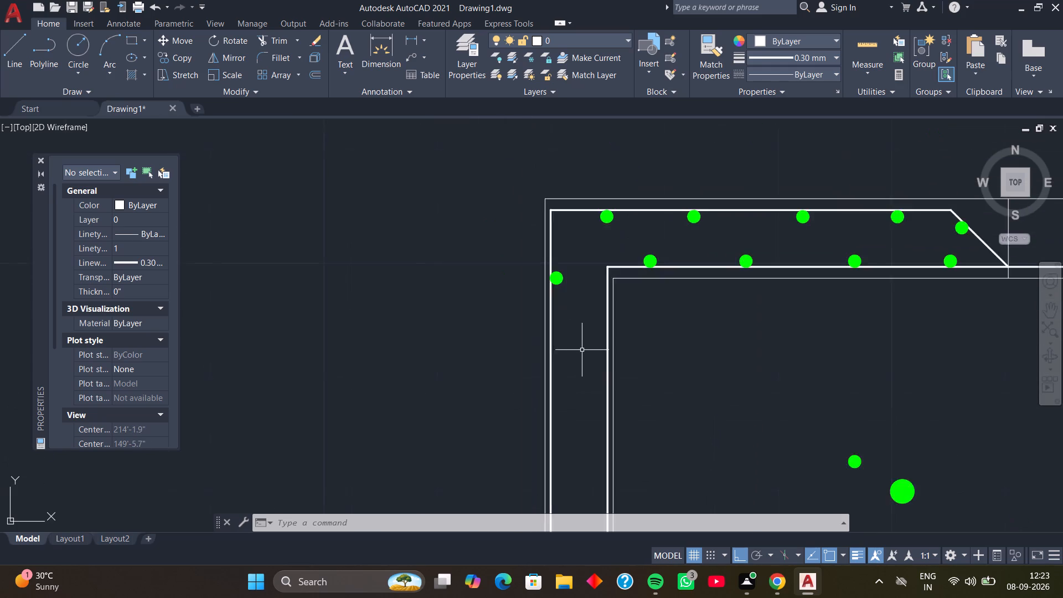
scroll(583, 349, "down", 2)
middle_click_drag(580, 420, 578, 313)
middle_click_drag(580, 297, 582, 287)
middle_click_drag(567, 382, 518, 285)
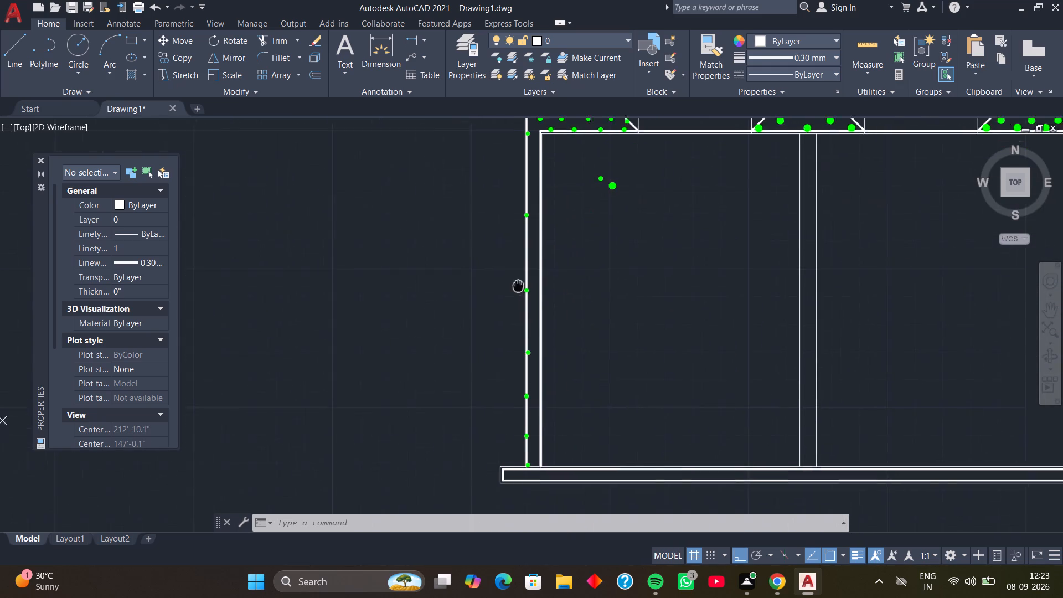
middle_click_drag(518, 285, 514, 277)
middle_click(510, 269)
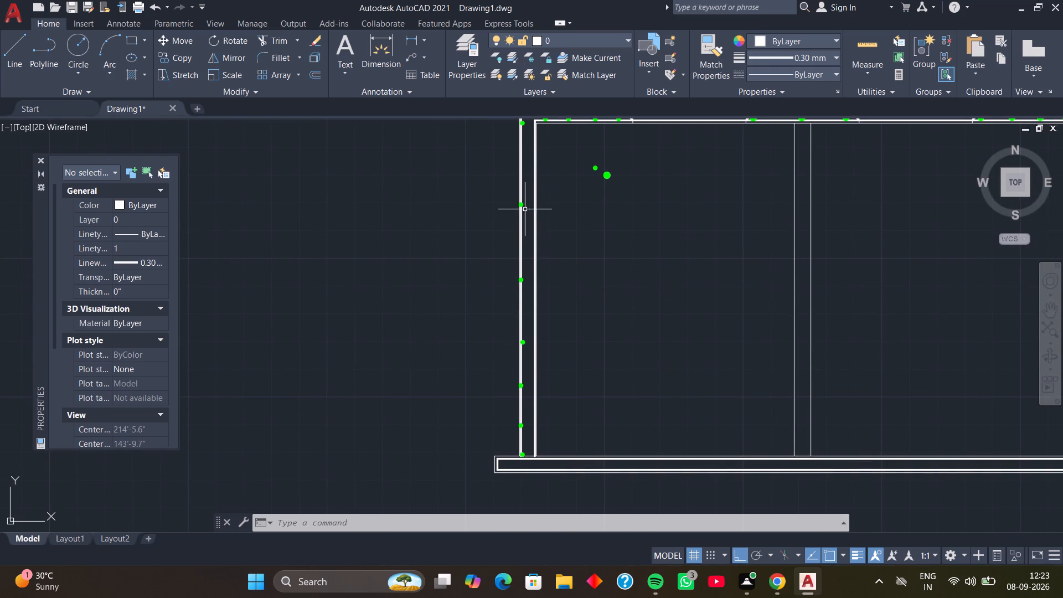
scroll(525, 208, "up", 4)
middle_click_drag(505, 189, 524, 253)
scroll(505, 189, "up", 1)
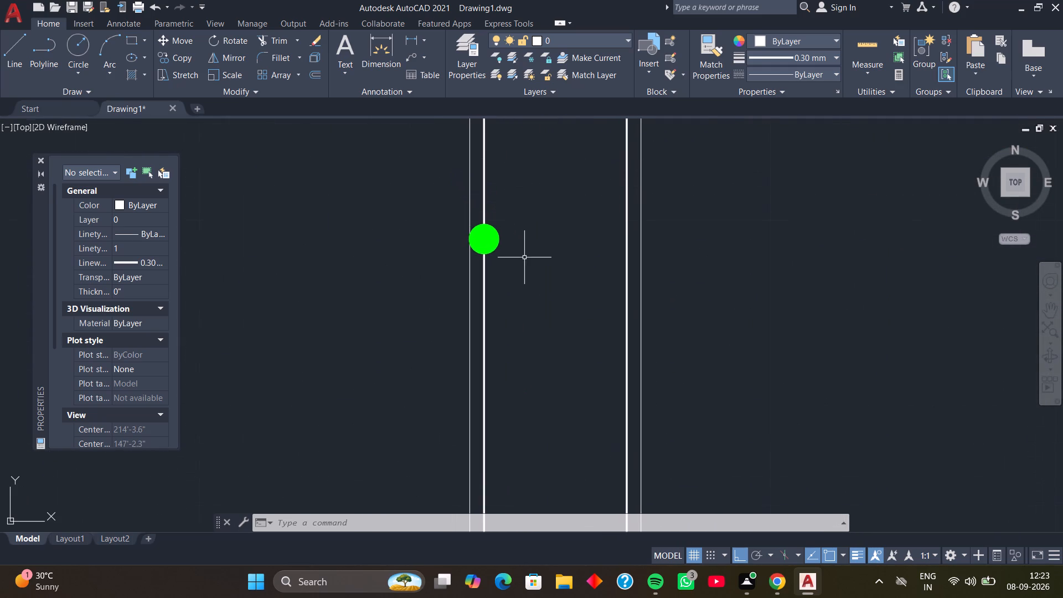
scroll(524, 251, "up", 1)
left_click(504, 213)
left_click(469, 238)
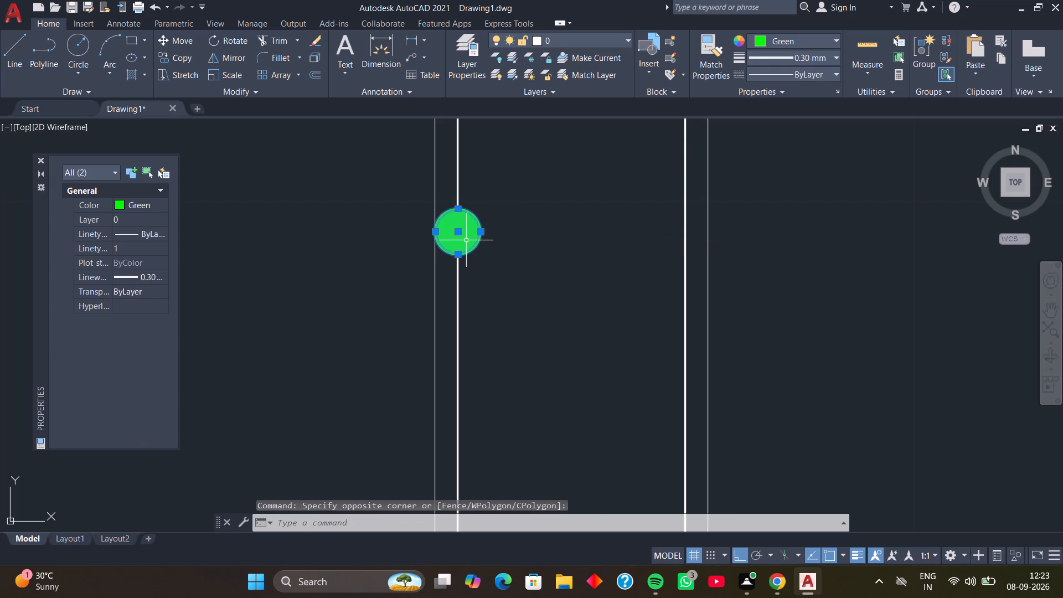
key("m")
key("space")
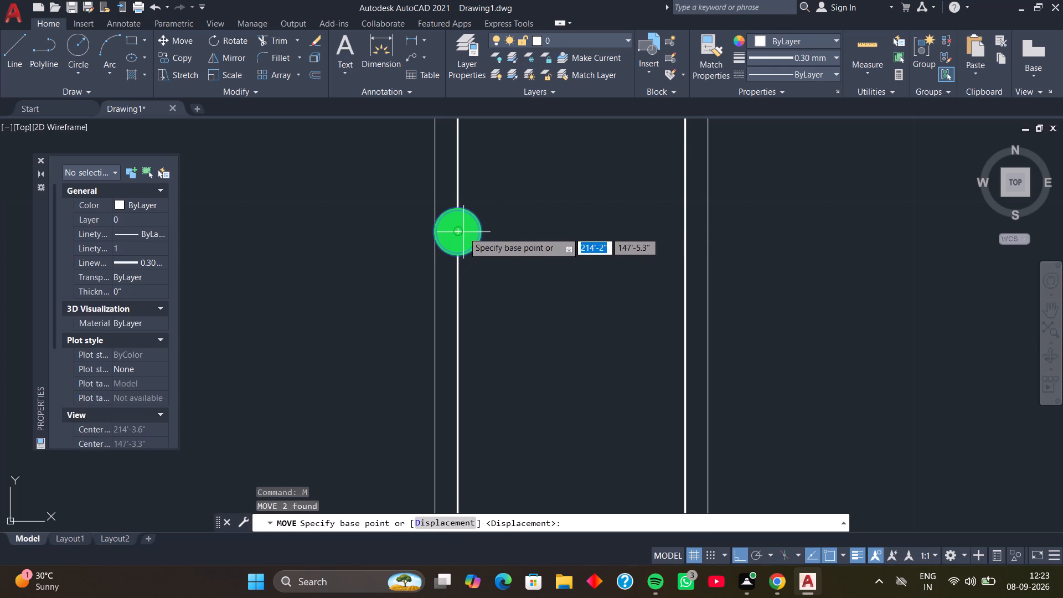
left_click(457, 231)
scroll(513, 201, "down", 2)
middle_click_drag(513, 200, 511, 238)
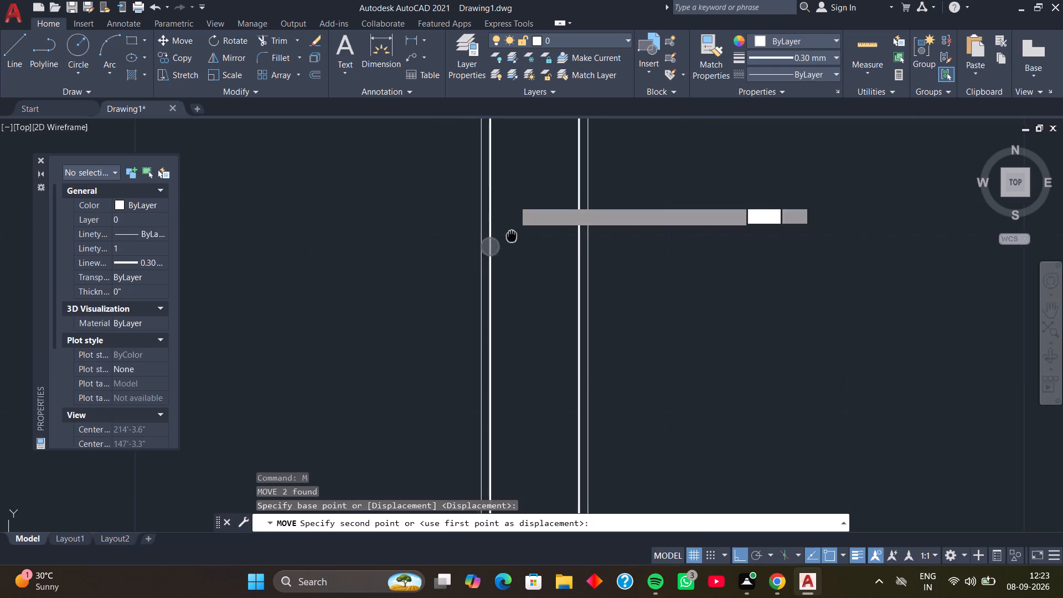
middle_click_drag(511, 238, 503, 289)
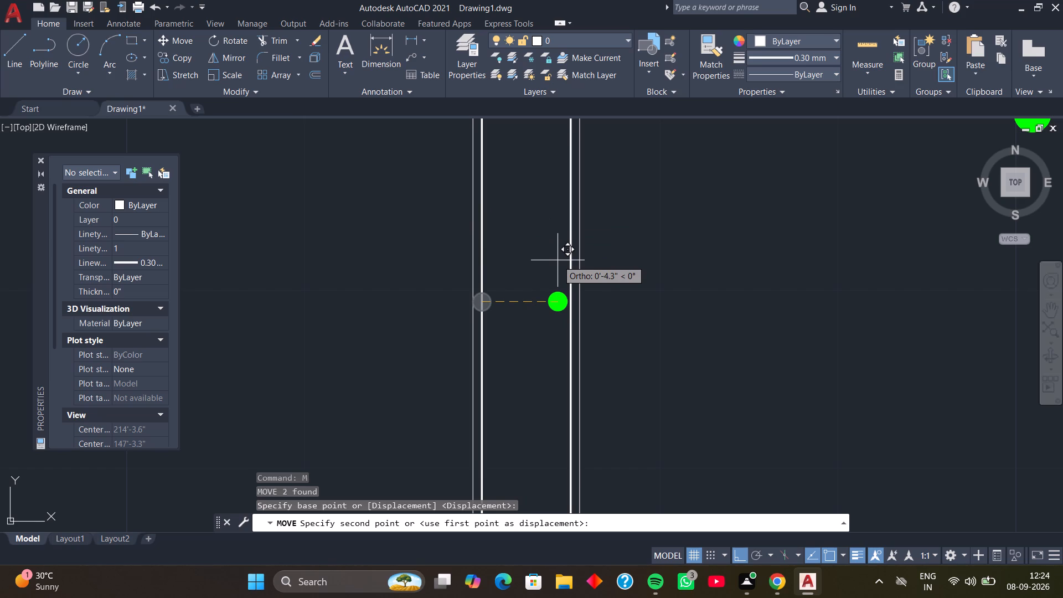
key("F8")
scroll(531, 219, "down", 2)
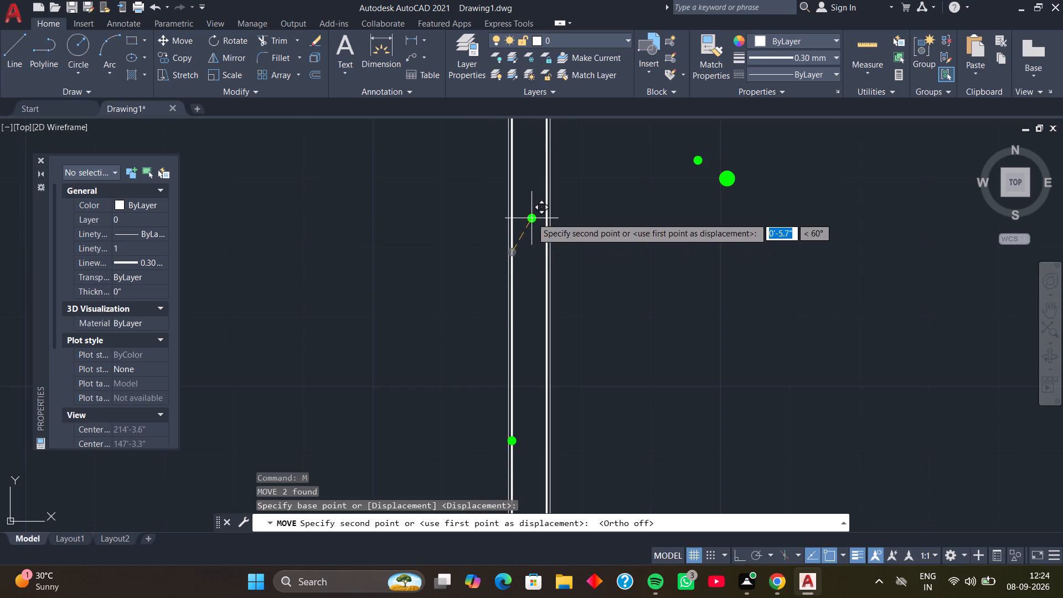
middle_click_drag(531, 218, 533, 290)
scroll(522, 236, "up", 2)
scroll(520, 228, "down", 1)
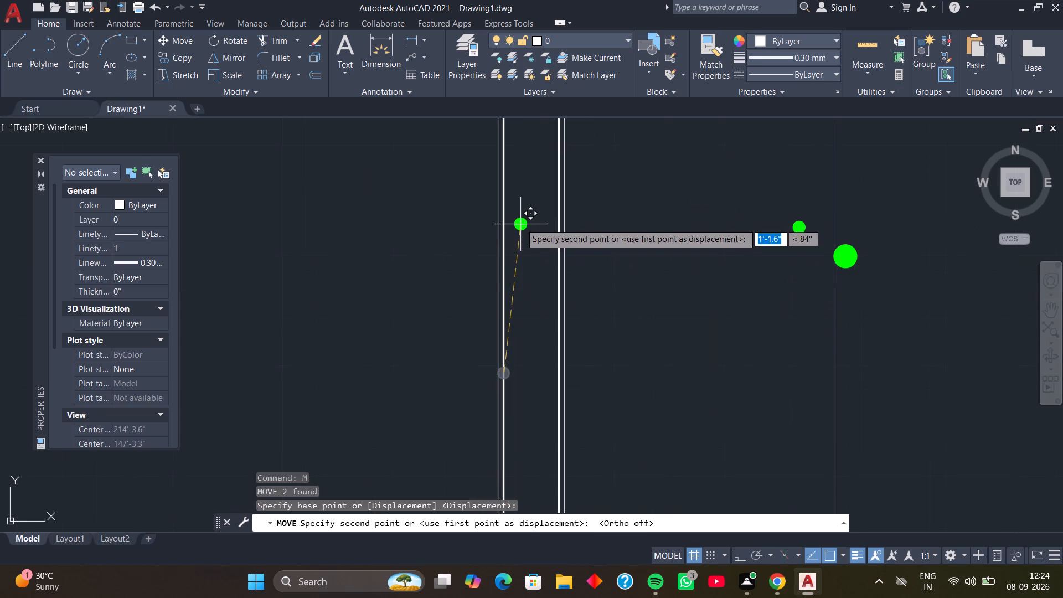
scroll(520, 223, "down", 1)
middle_click_drag(520, 223, 526, 280)
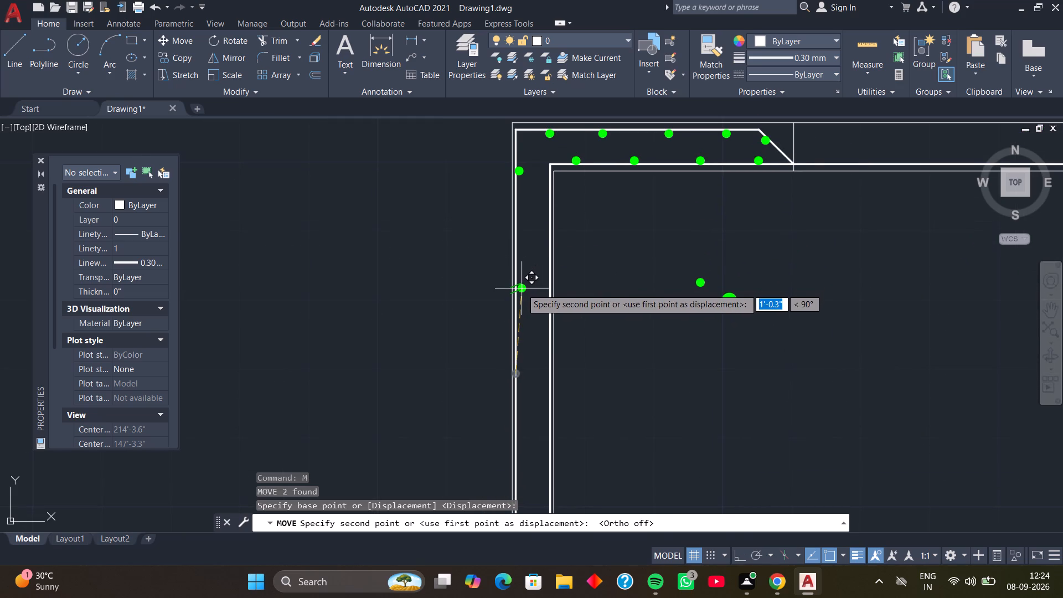
left_click(522, 288)
Move that second dot horizontally about 0.5" inward so its edge touches the inside of the outer core line.
scroll(519, 291, "up", 5)
left_click(474, 260)
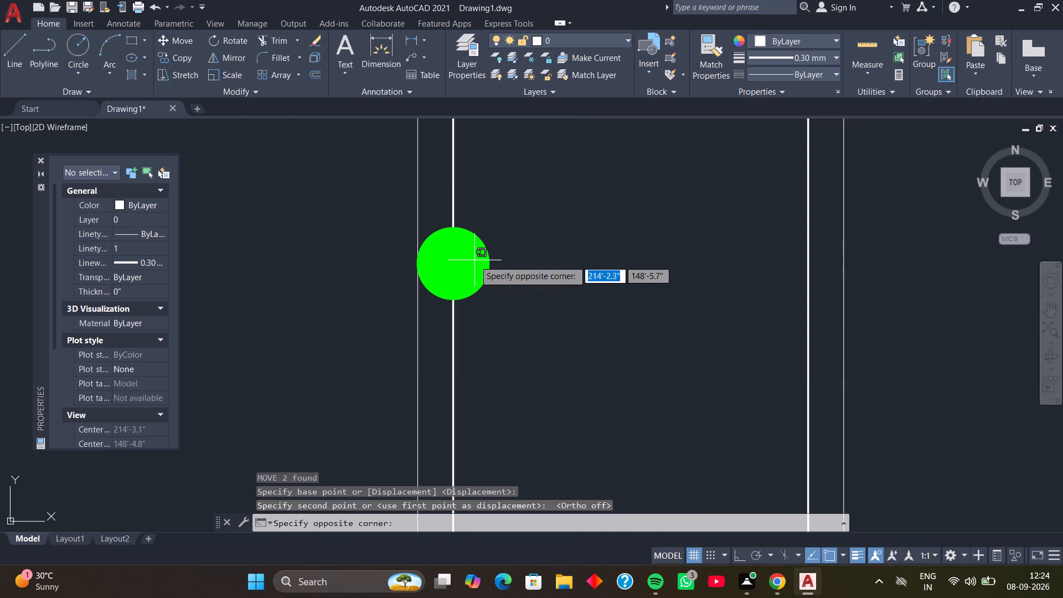
left_click_drag(528, 240, 520, 244)
left_click(477, 265)
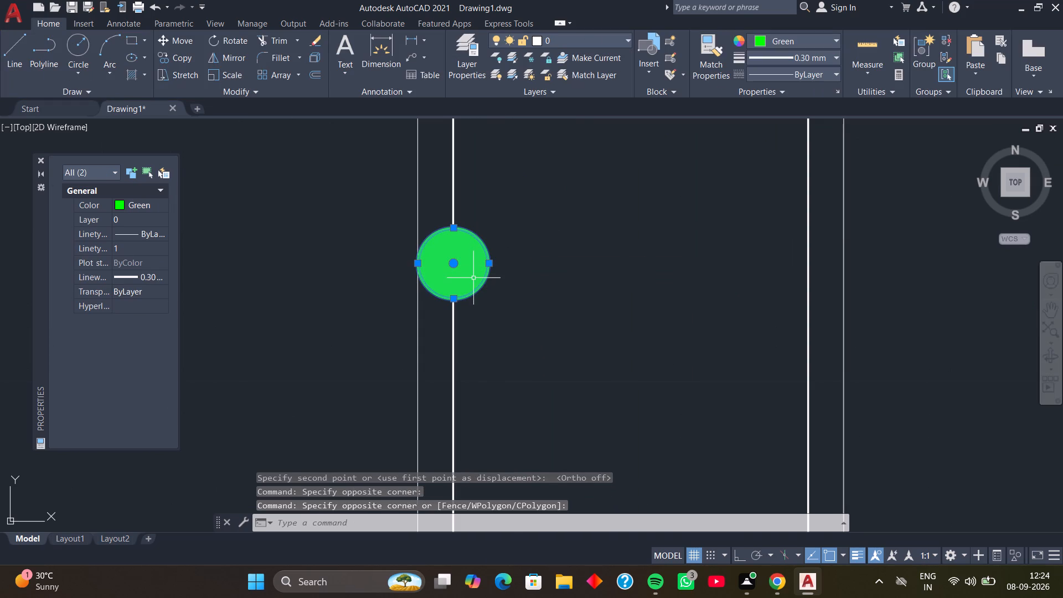
type("M")
key("space")
left_click(452, 266)
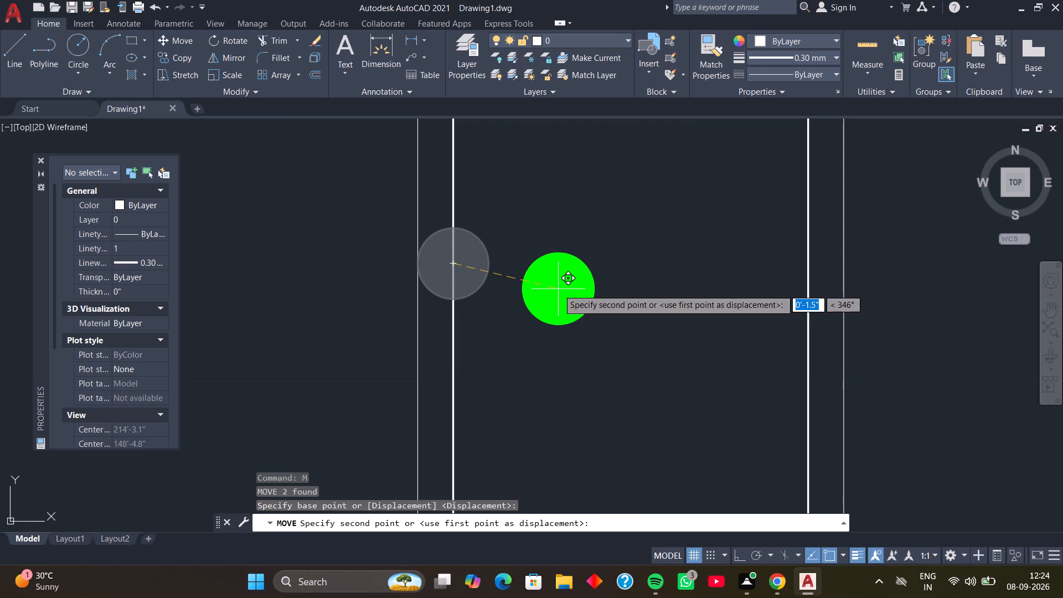
key("F8")
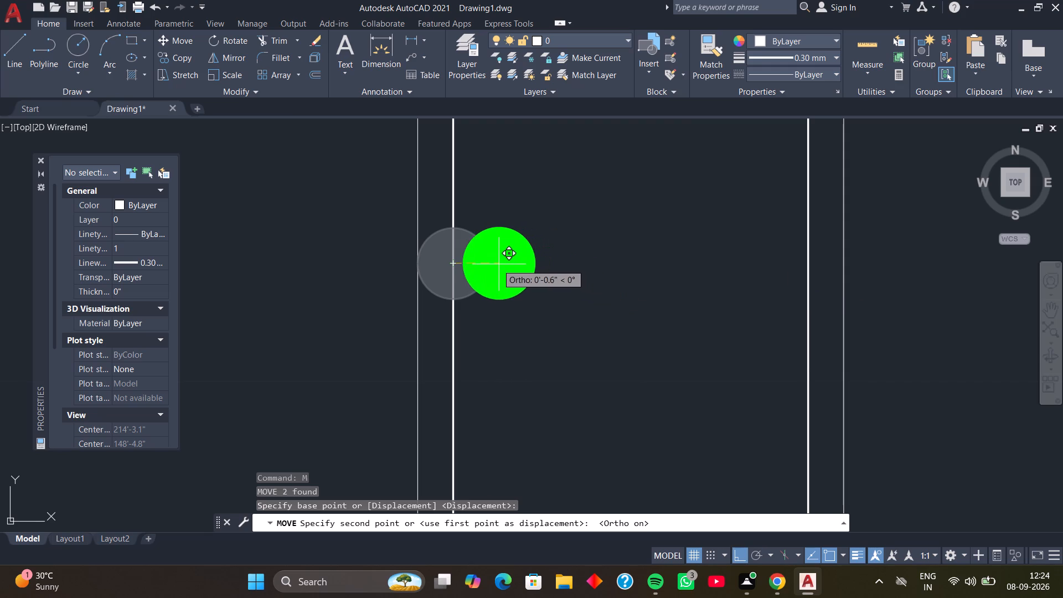
left_click(494, 262)
Delete all seven small green dots placed along the outer core line of the left wall, from its top to its base.
scroll(566, 292, "down", 4)
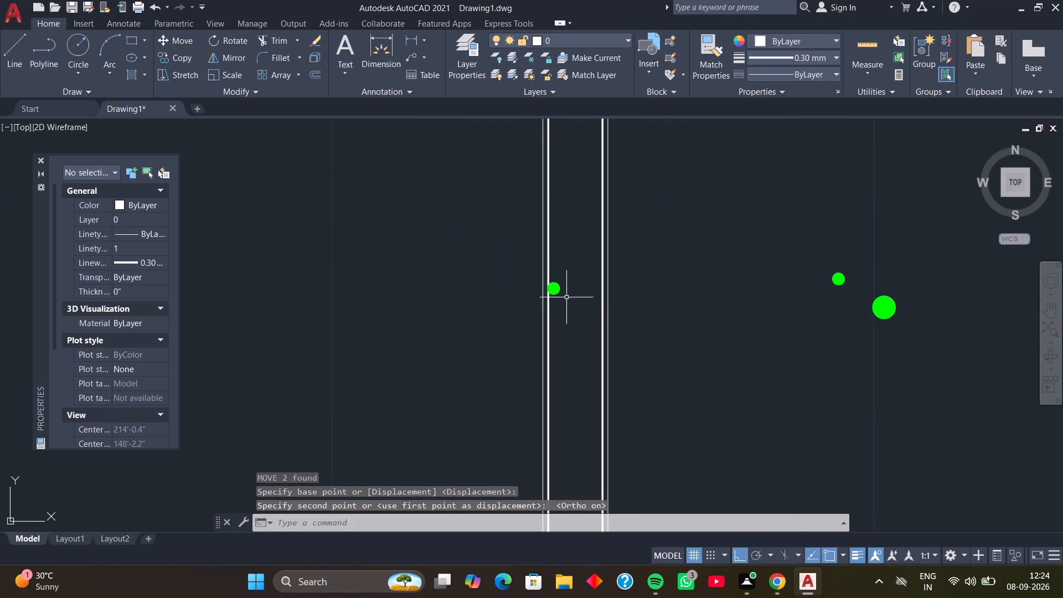
scroll(567, 311, "down", 2)
middle_click_drag(548, 319, 491, 256)
middle_click_drag(475, 335, 458, 240)
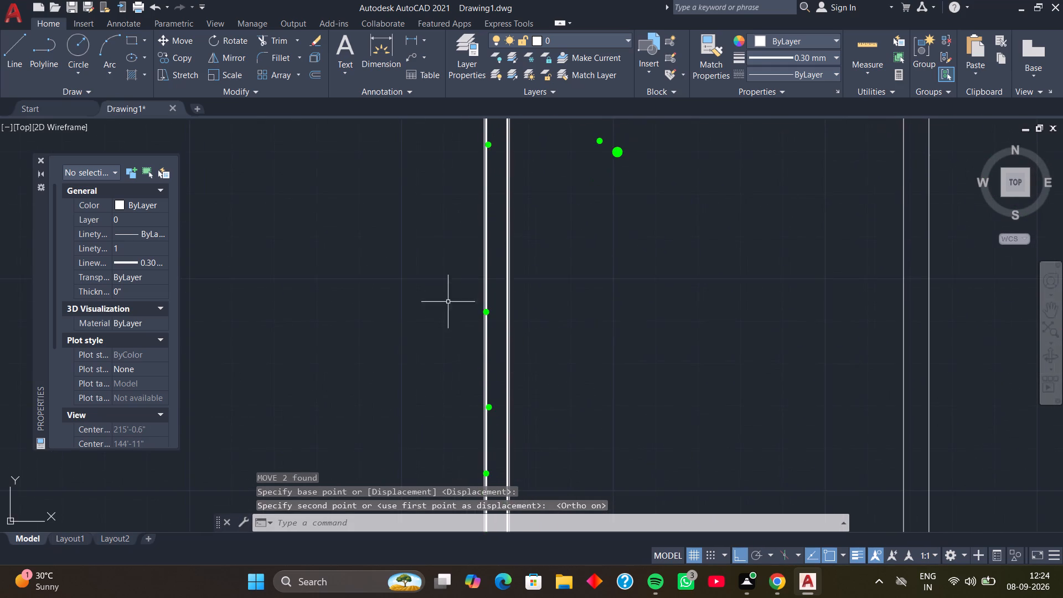
middle_click_drag(436, 307, 415, 270)
scroll(423, 279, "down", 1)
middle_click_drag(418, 290, 410, 338)
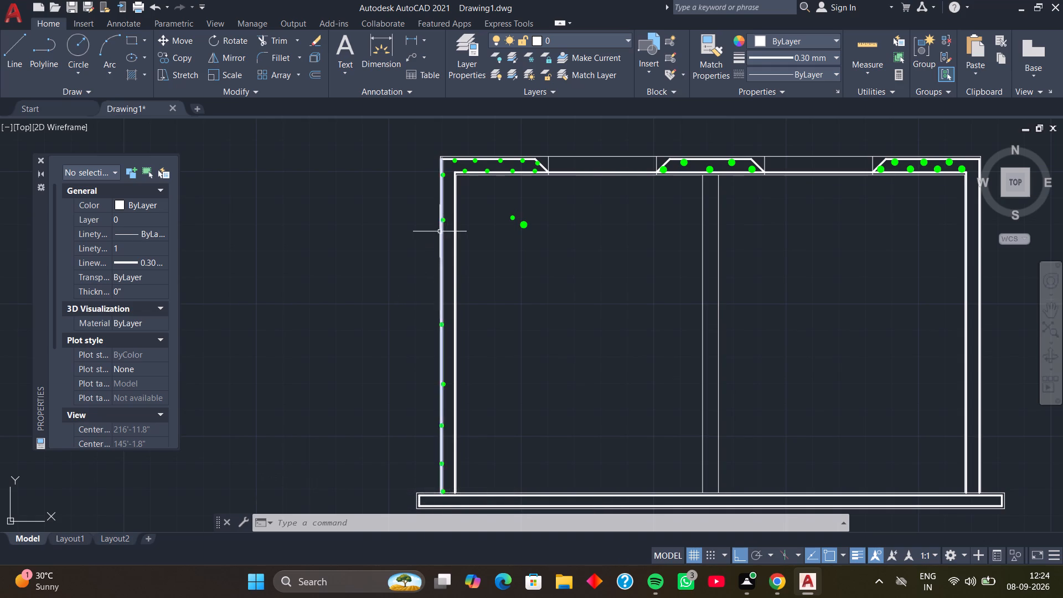
scroll(439, 231, "up", 2)
scroll(410, 219, "down", 2)
middle_click_drag(406, 229, 399, 319)
scroll(415, 266, "up", 2)
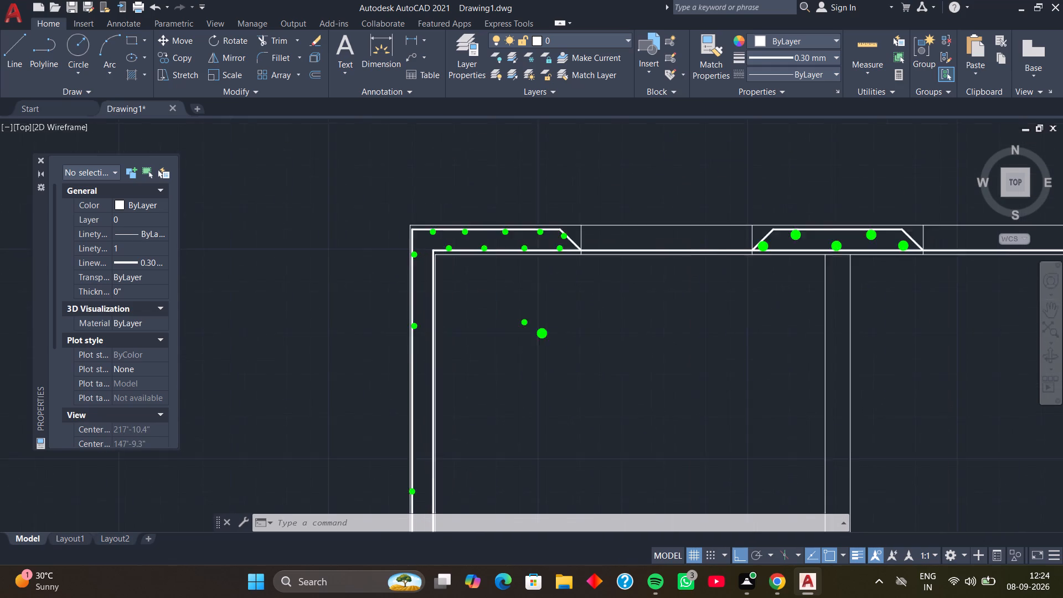
left_click(428, 238)
left_click(412, 255)
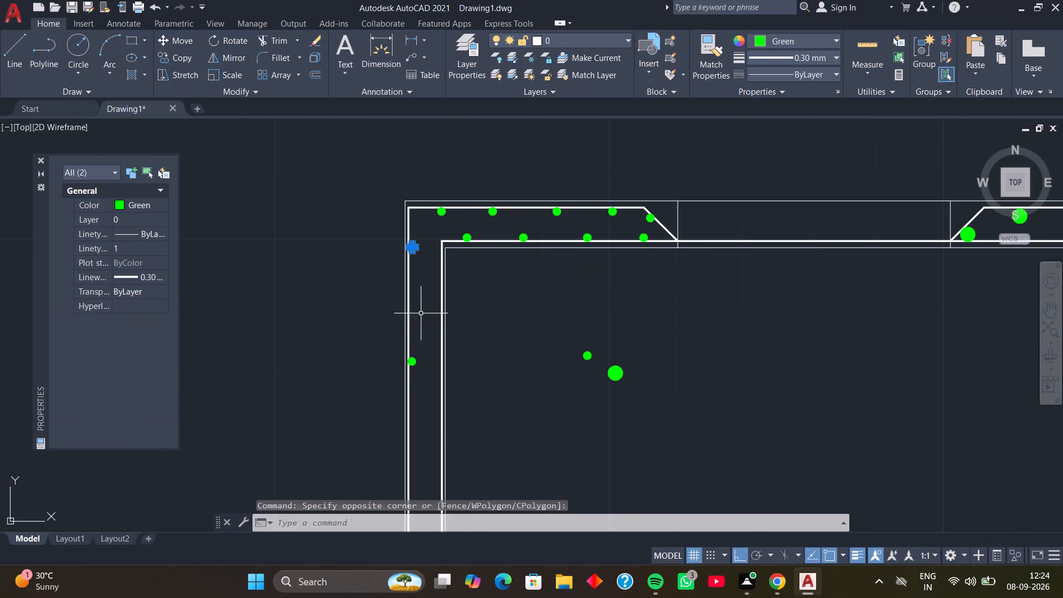
scroll(430, 350, "up", 2)
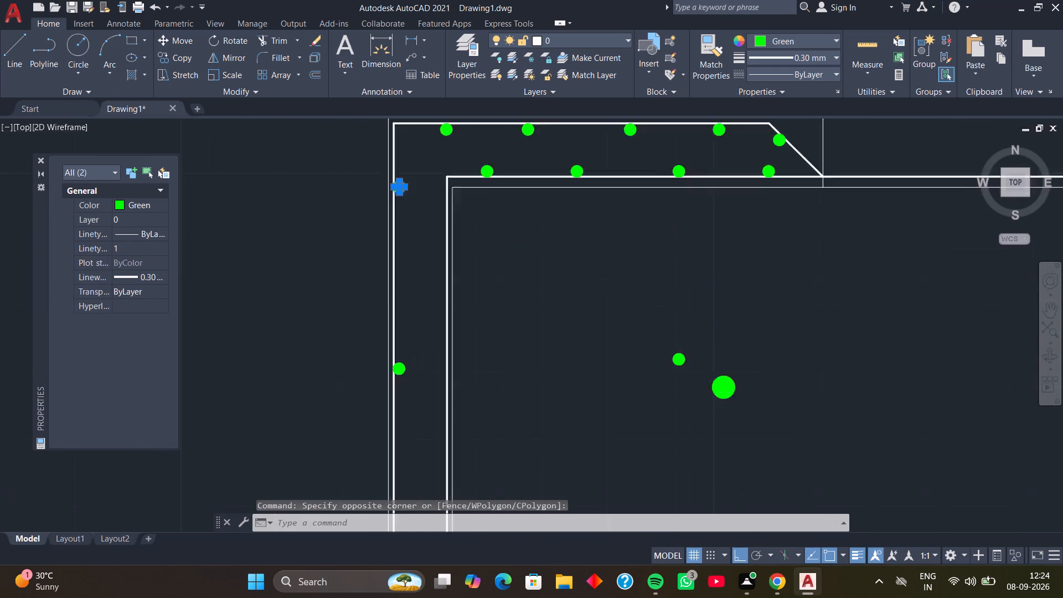
left_click(422, 352)
left_click(383, 408)
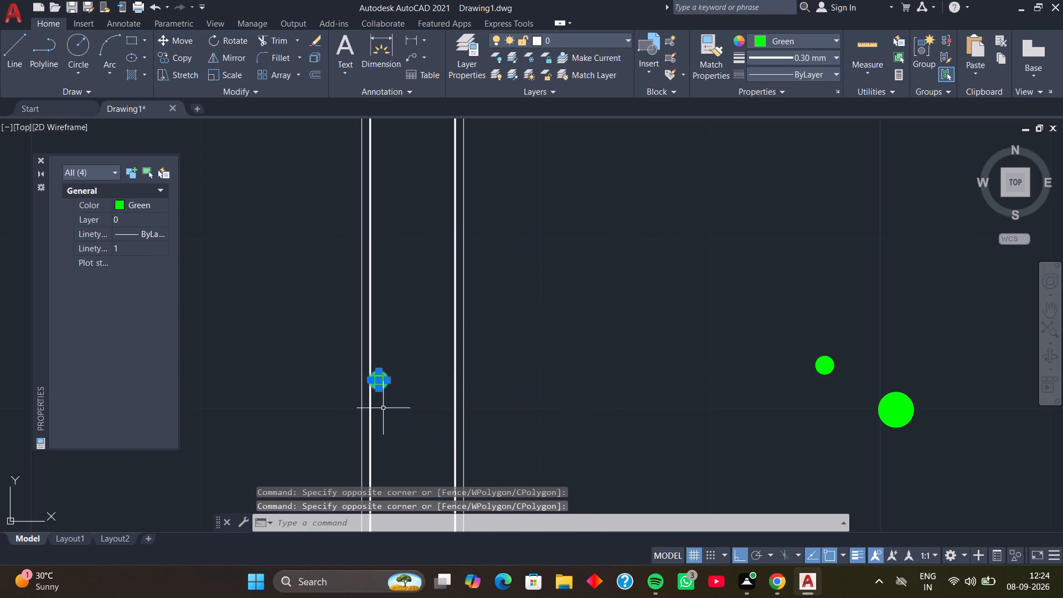
scroll(415, 382, "down", 2)
middle_click_drag(419, 408, 462, 280)
middle_click_drag(462, 354, 502, 234)
middle_click_drag(472, 394, 473, 351)
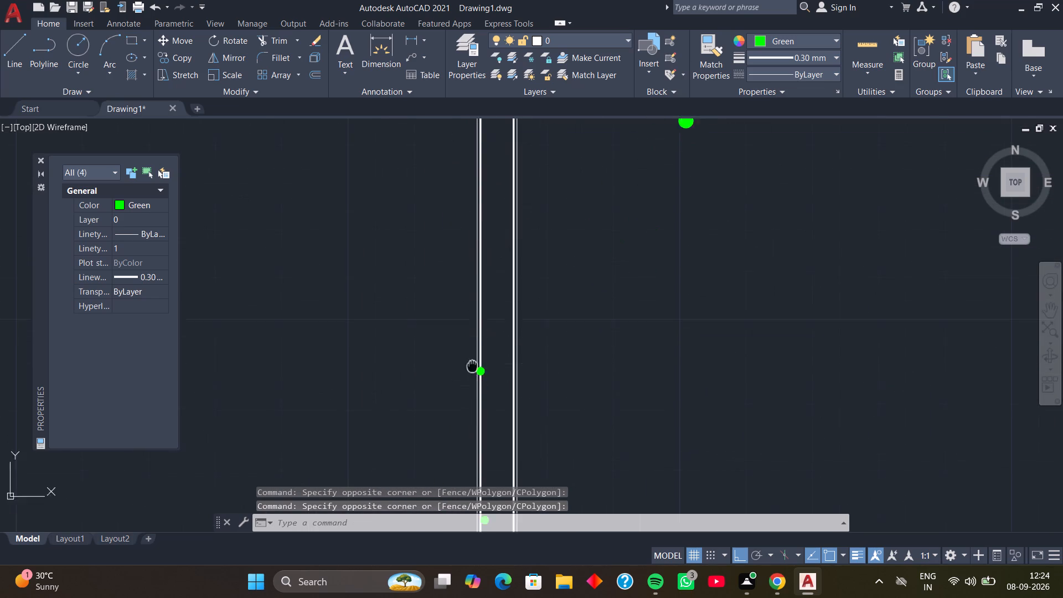
middle_click_drag(473, 351, 488, 254)
scroll(509, 274, "up", 3)
left_click_drag(482, 182, 477, 194)
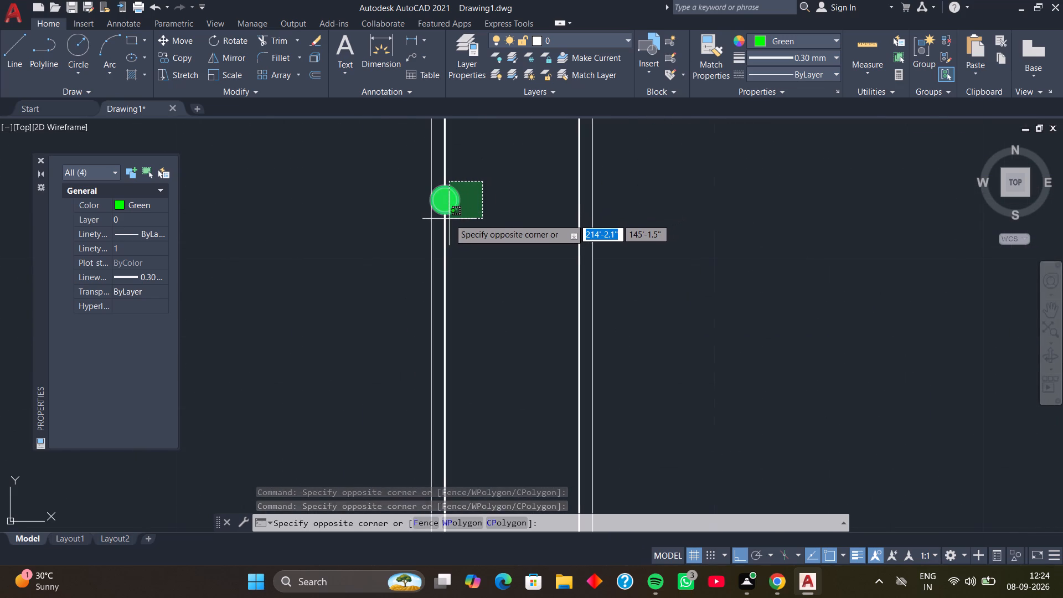
left_click(451, 219)
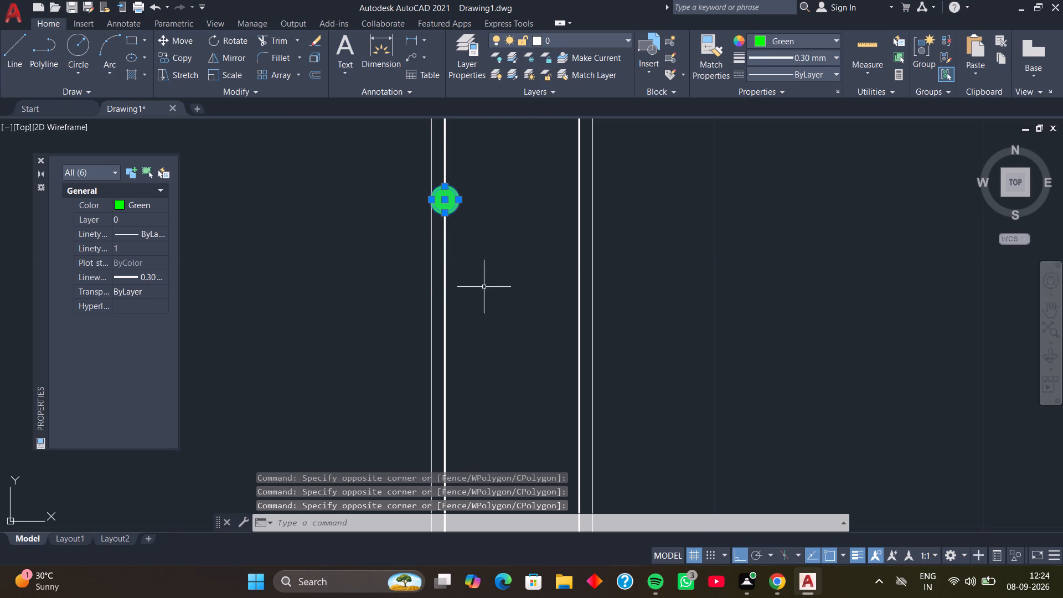
scroll(484, 290, "down", 2)
middle_click_drag(487, 344, 516, 173)
middle_click_drag(500, 328, 457, 261)
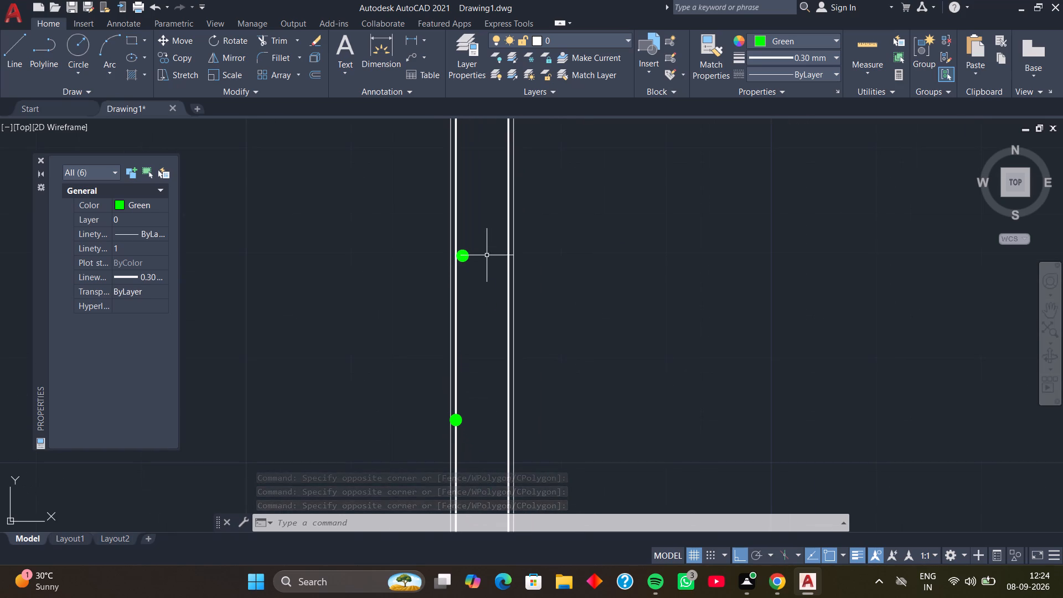
left_click(486, 248)
left_click(464, 272)
middle_click_drag(468, 365, 471, 230)
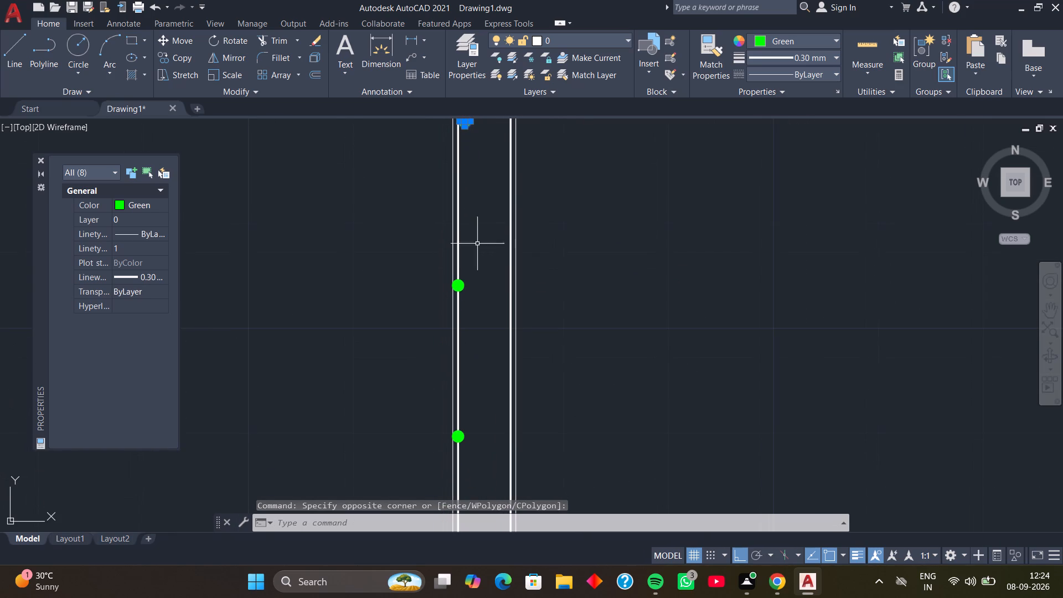
scroll(482, 283, "up", 3)
left_click_drag(451, 261, 438, 270)
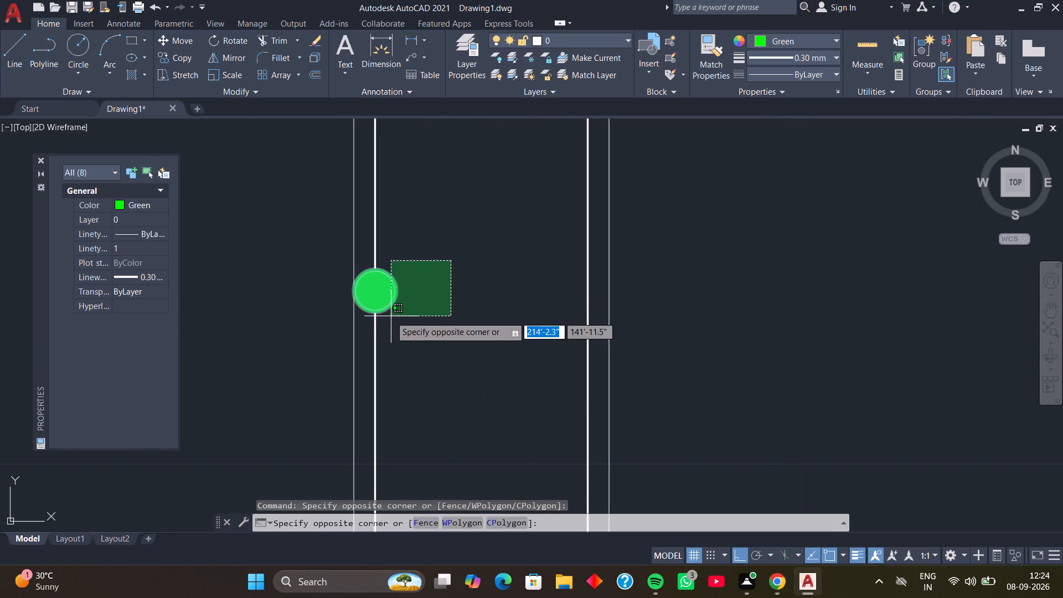
left_click(389, 317)
scroll(424, 326, "down", 3)
middle_click_drag(438, 373, 454, 223)
middle_click_drag(445, 314, 451, 256)
scroll(451, 257, "up", 3)
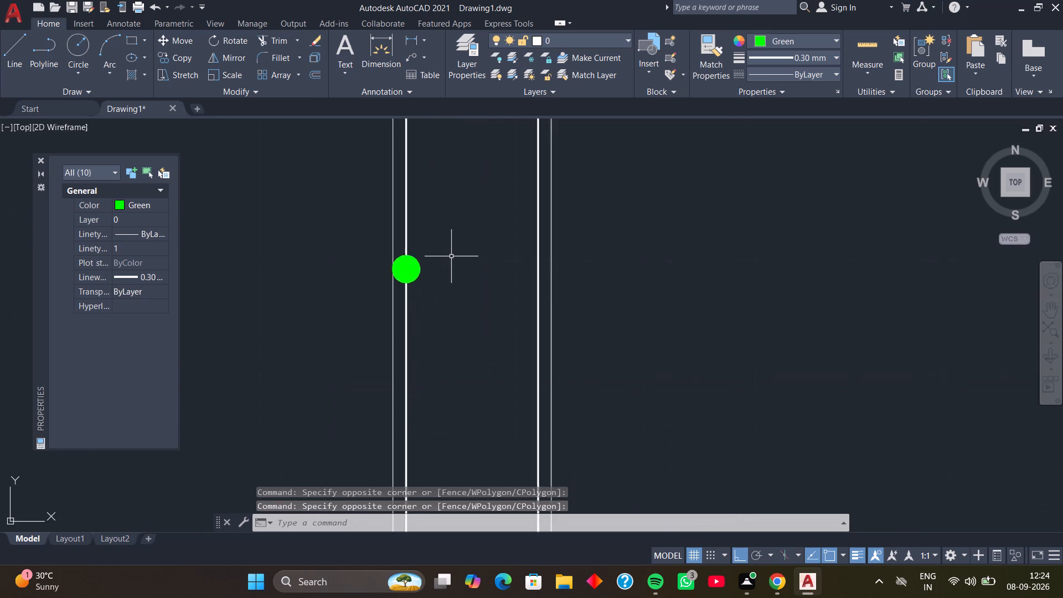
scroll(451, 256, "up", 1)
left_click_drag(421, 253, 412, 260)
left_click(348, 311)
scroll(483, 335, "down", 3)
middle_click_drag(489, 365, 554, 200)
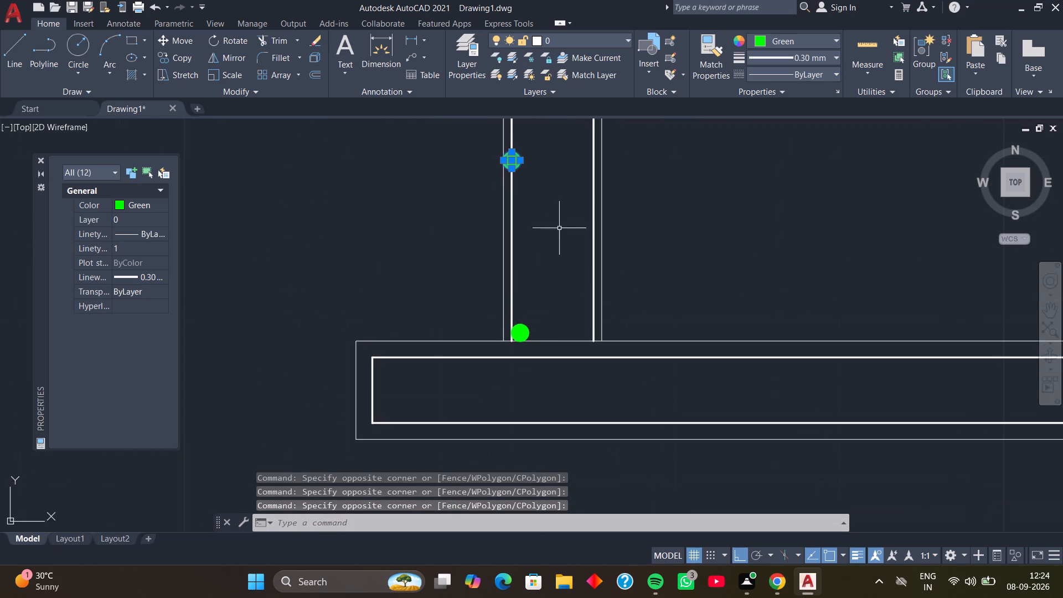
scroll(553, 306, "up", 2)
left_click(518, 334)
left_click(474, 377)
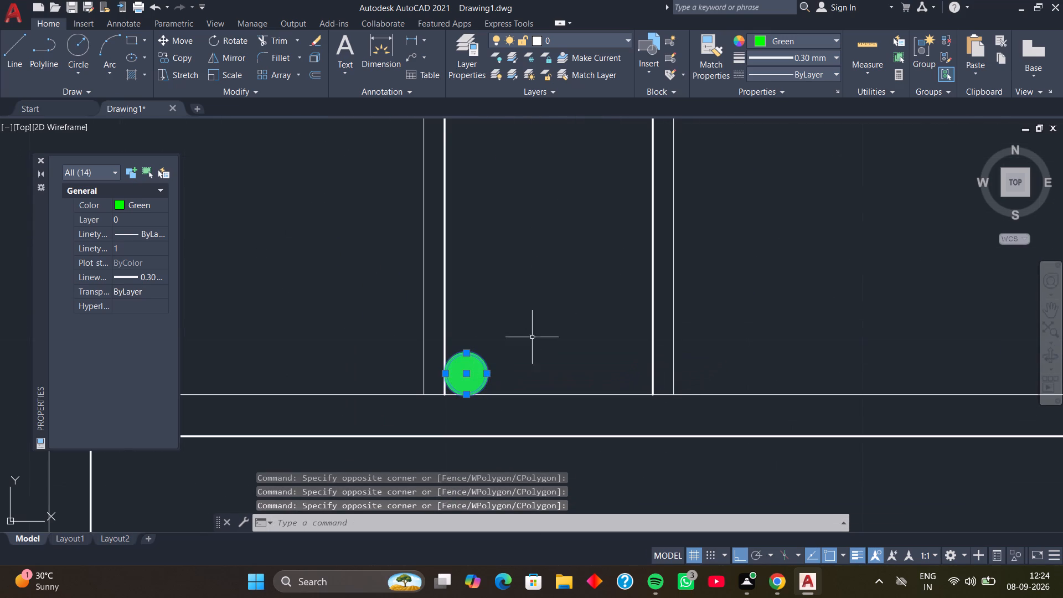
key("Delete")
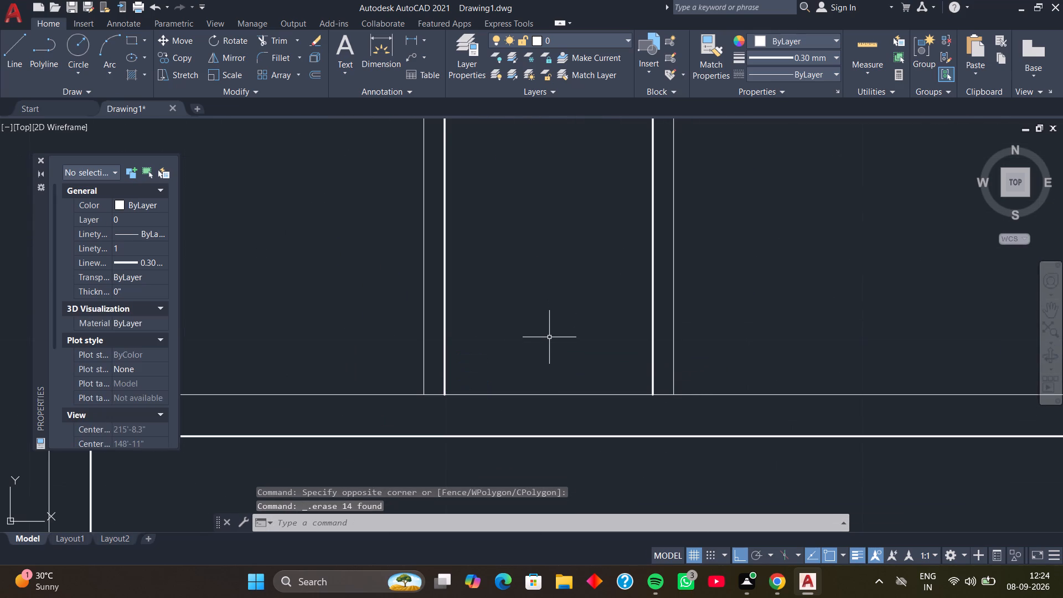
Divide the left wall's outer core line into 9 equal segments with the Divide command.
scroll(541, 314, "down", 4)
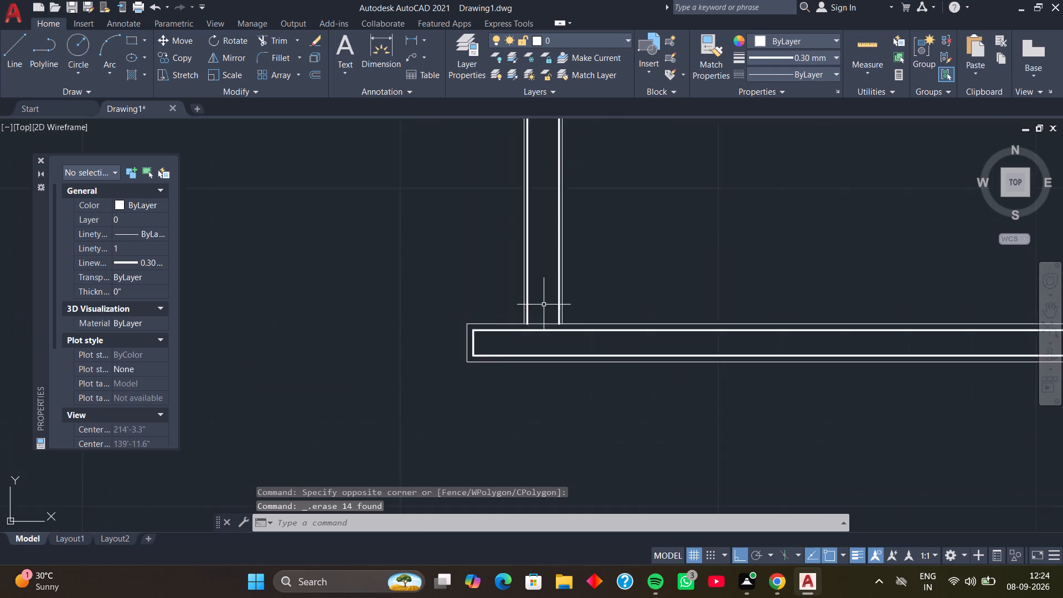
scroll(544, 304, "down", 1)
middle_click_drag(549, 237, 528, 424)
middle_click_drag(523, 277, 515, 414)
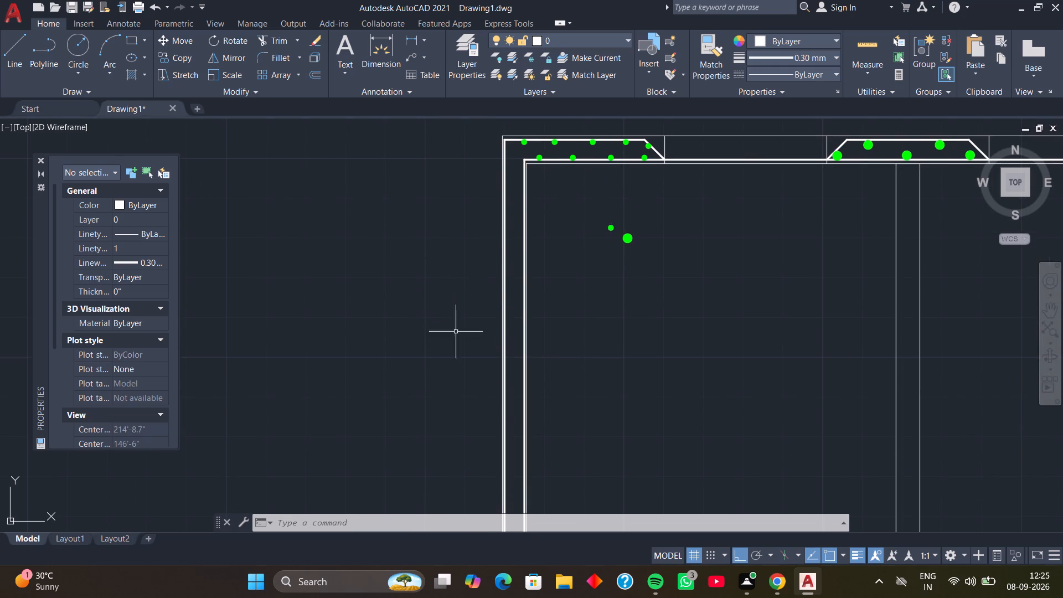
scroll(506, 333, "up", 3)
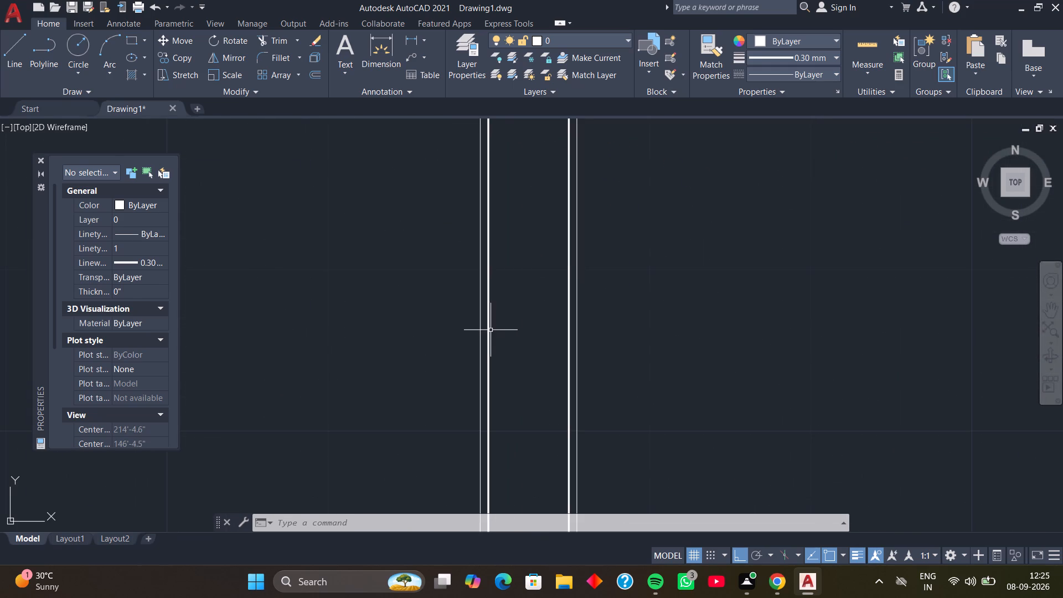
left_click(490, 330)
scroll(518, 329, "down", 2)
middle_click_drag(519, 321, 498, 430)
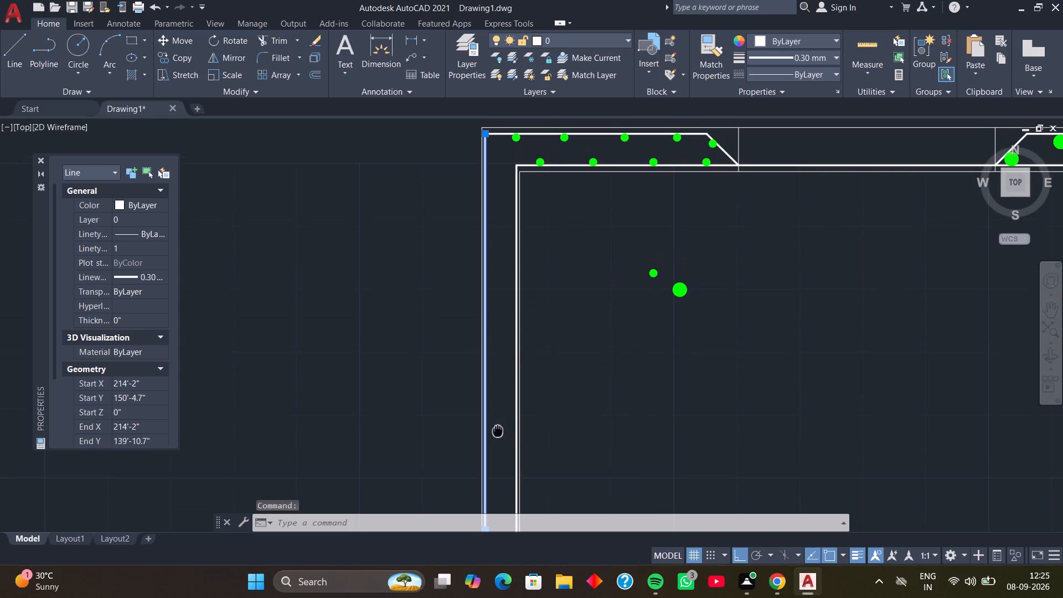
middle_click_drag(498, 430, 498, 430)
middle_click(498, 430)
middle_click_drag(498, 430, 504, 349)
scroll(502, 348, "down", 1)
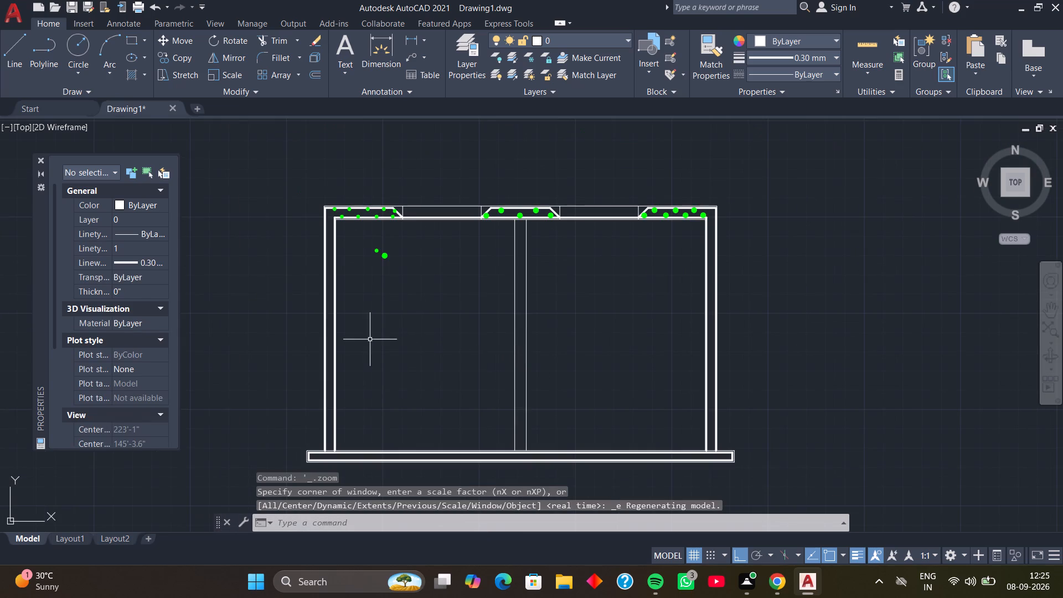
middle_click_drag(369, 339, 529, 344)
scroll(485, 343, "up", 3)
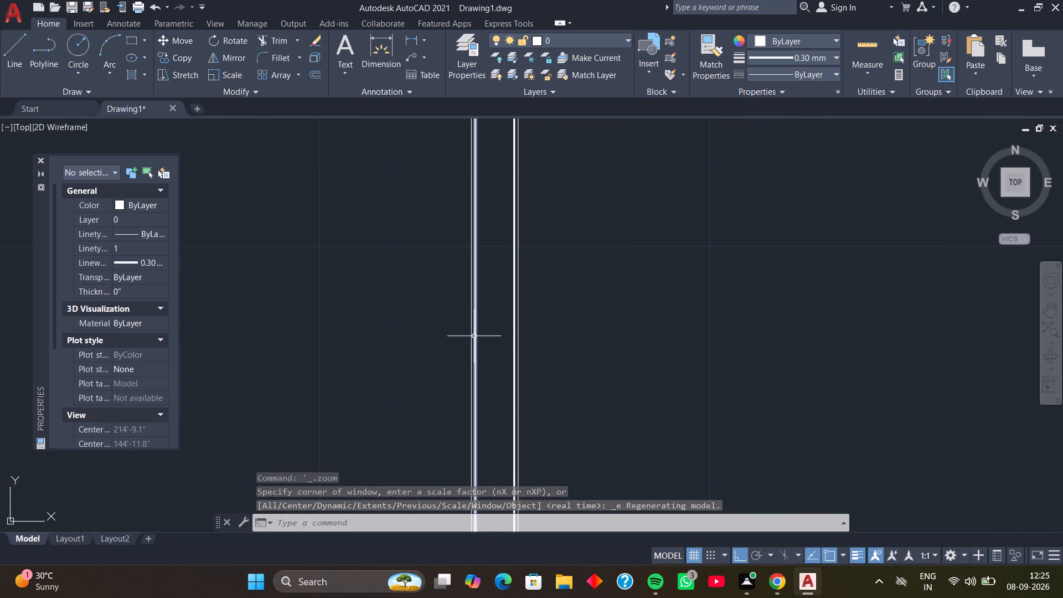
left_click(474, 337)
scroll(505, 320, "down", 2)
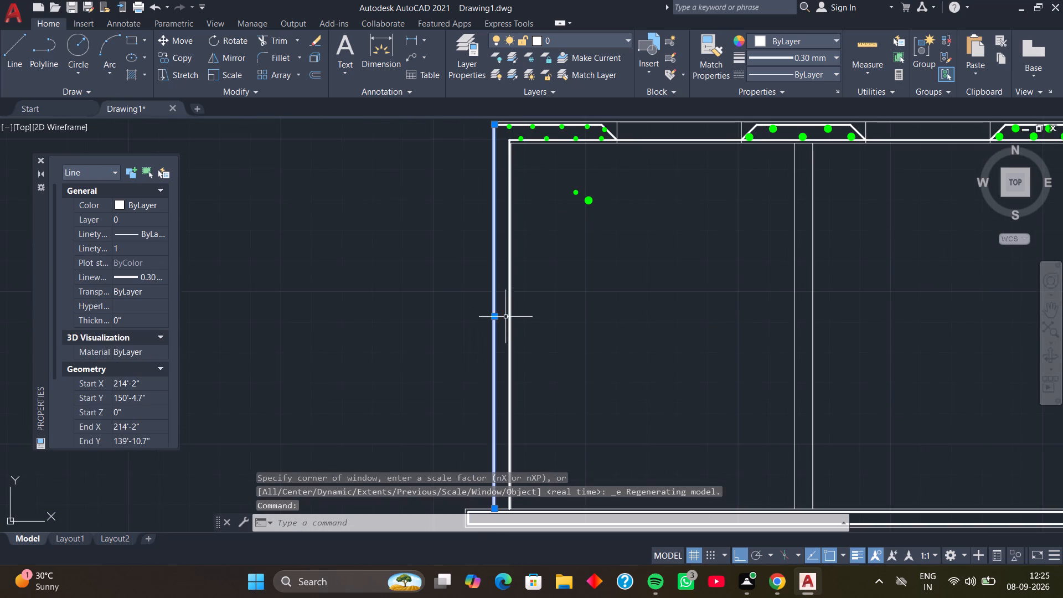
middle_click_drag(505, 309, 498, 343)
middle_click_drag(491, 328, 517, 271)
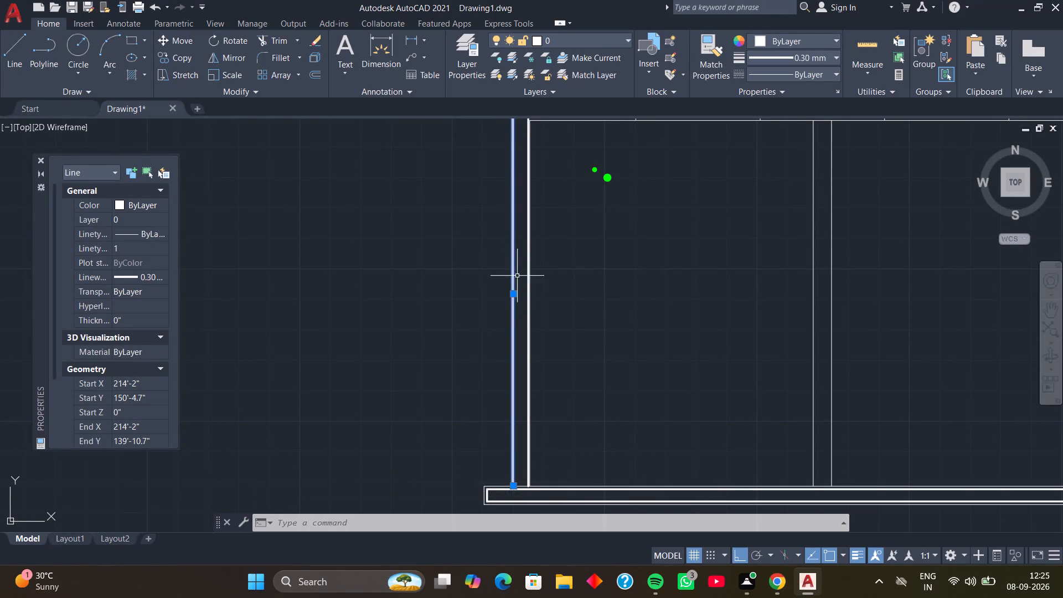
scroll(523, 285, "down", 1)
middle_click_drag(511, 288, 491, 312)
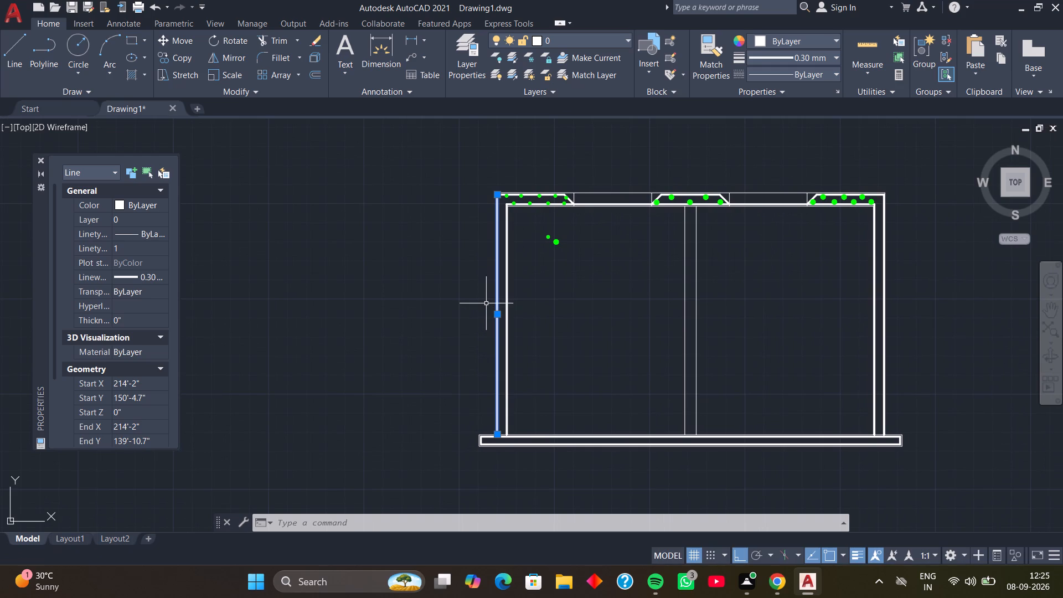
type("DIVID")
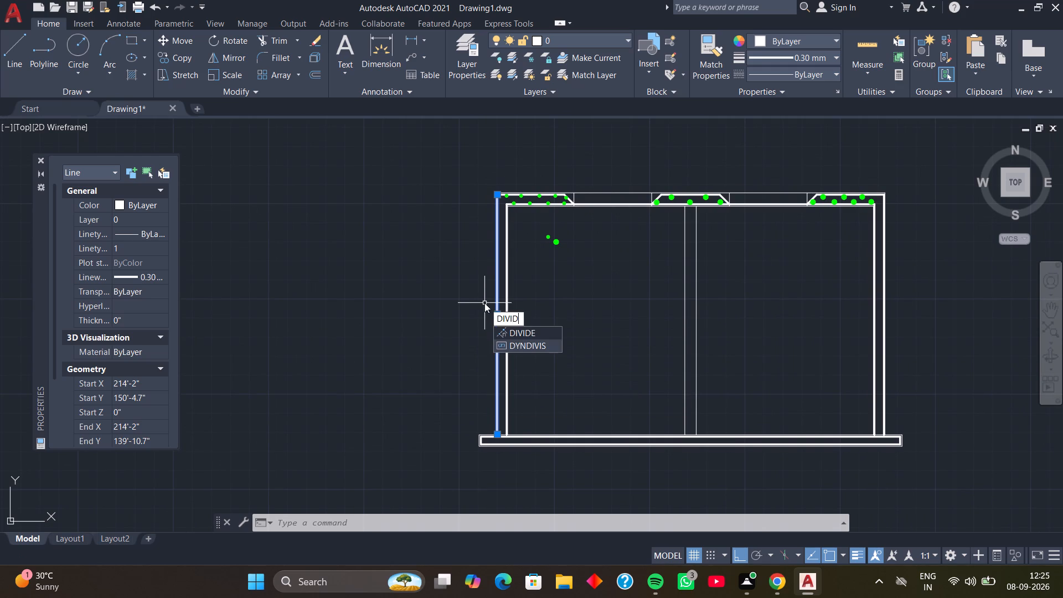
key("e")
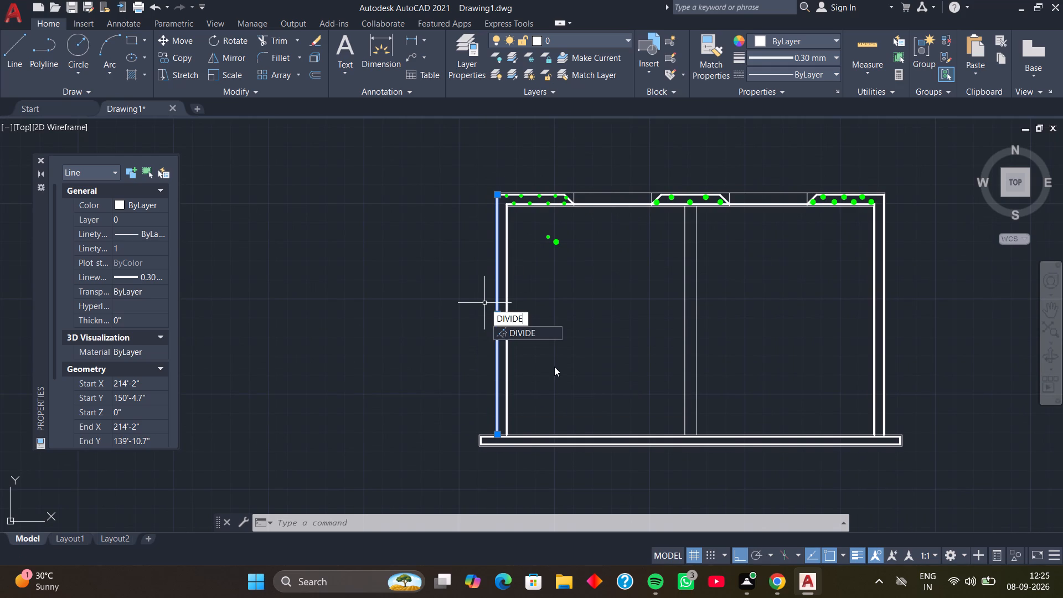
key("Return")
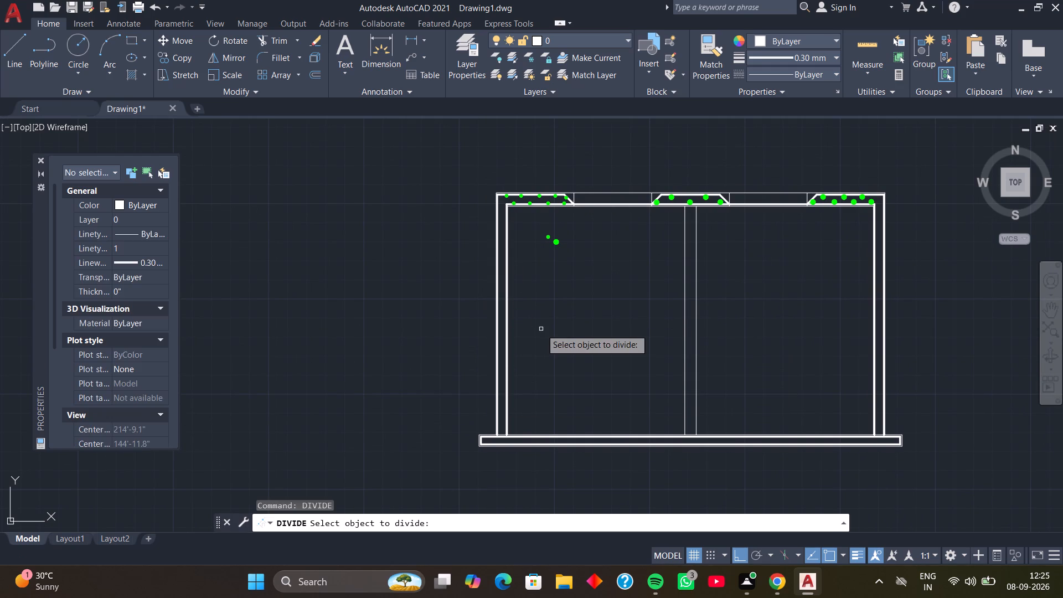
scroll(529, 318, "up", 2)
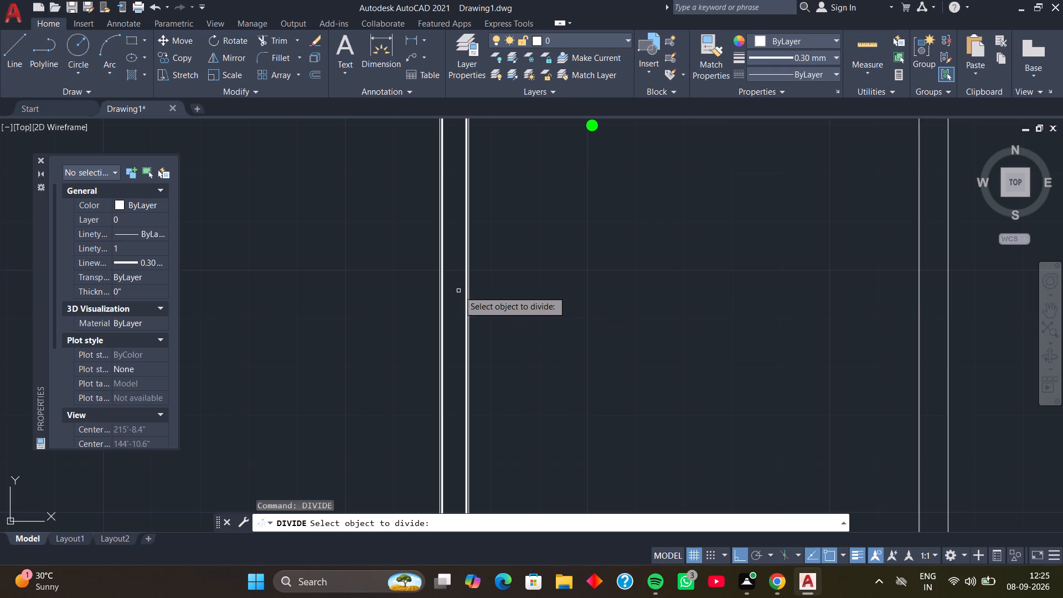
scroll(457, 291, "up", 2)
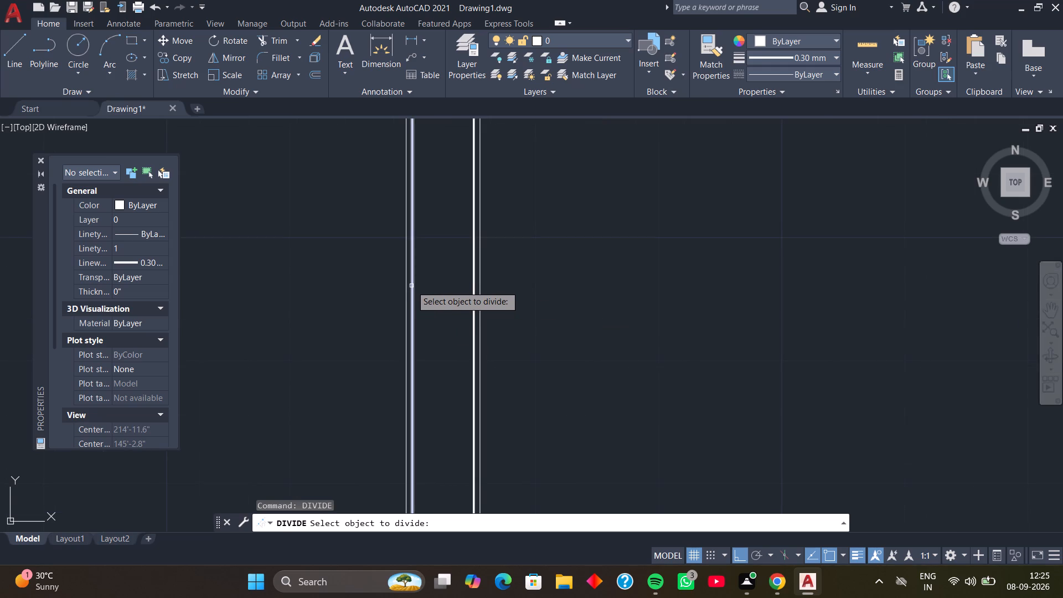
left_click(411, 286)
key("9")
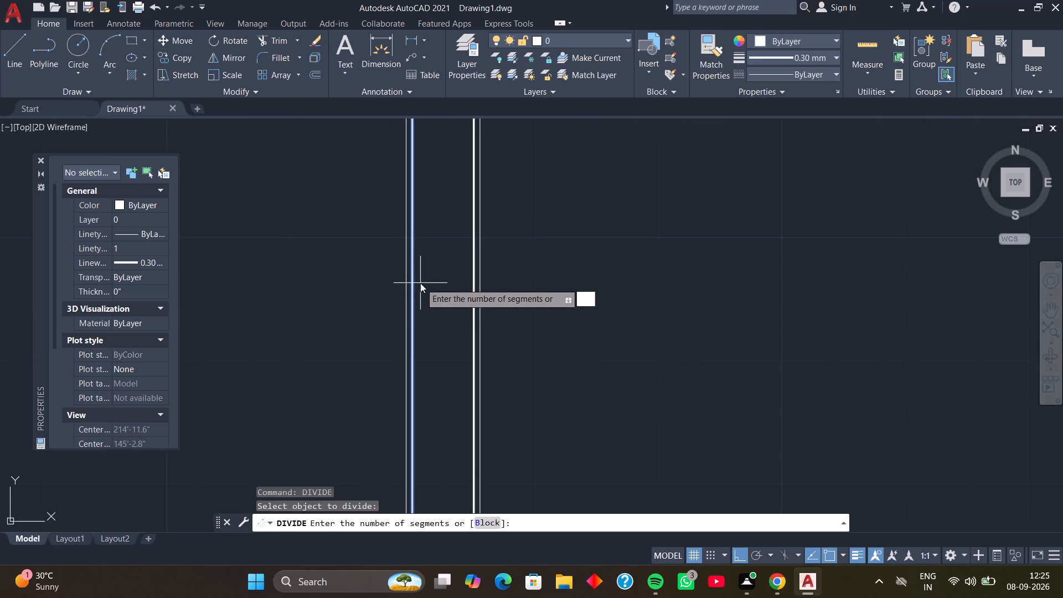
key("Return")
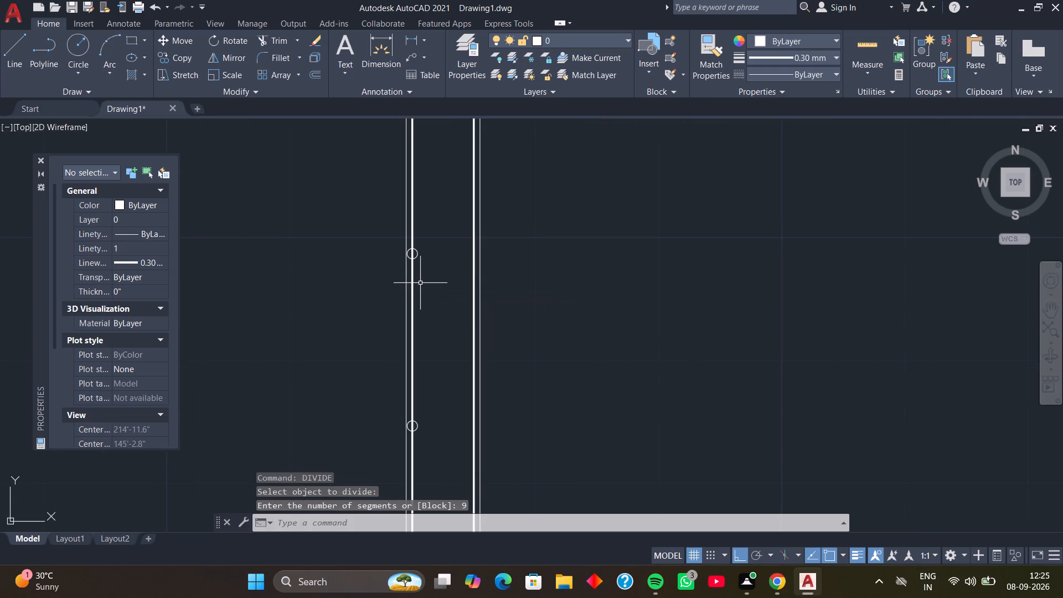
scroll(462, 286, "down", 2)
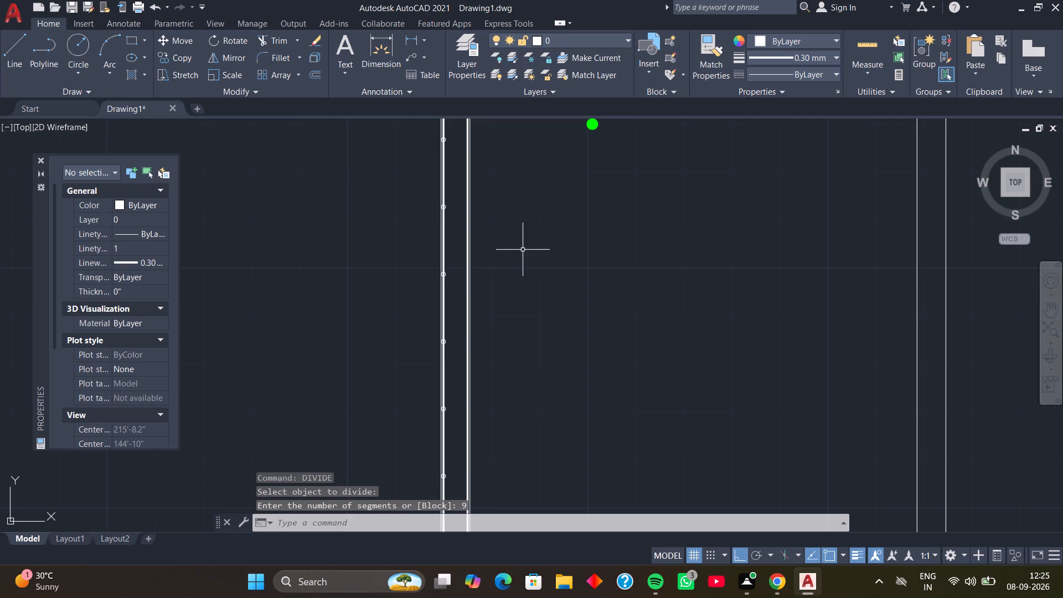
middle_click_drag(523, 250, 492, 179)
middle_click_drag(511, 334, 520, 195)
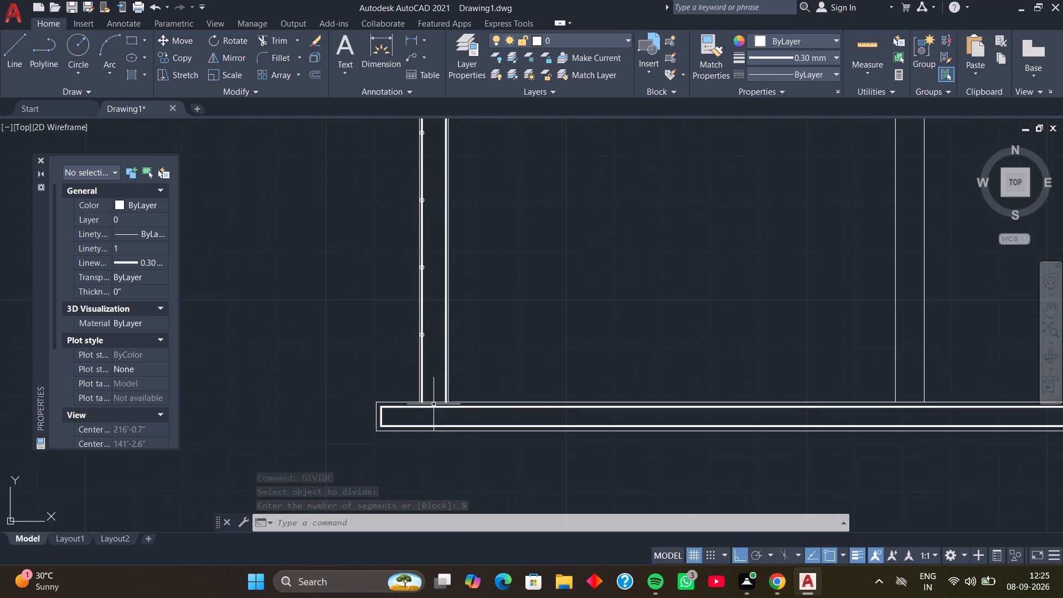
Examine the spacing of the division points along the left wall's outer core line, from its base to the top corner.
scroll(433, 404, "up", 2)
scroll(421, 228, "down", 1)
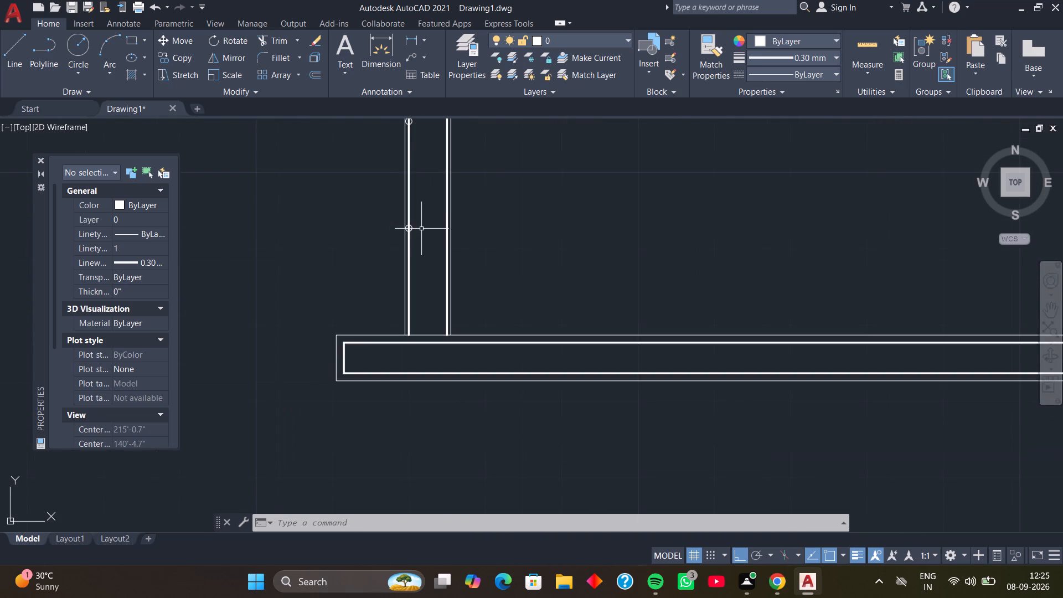
middle_click_drag(435, 254, 441, 421)
scroll(429, 181, "down", 1)
middle_click_drag(429, 181, 409, 405)
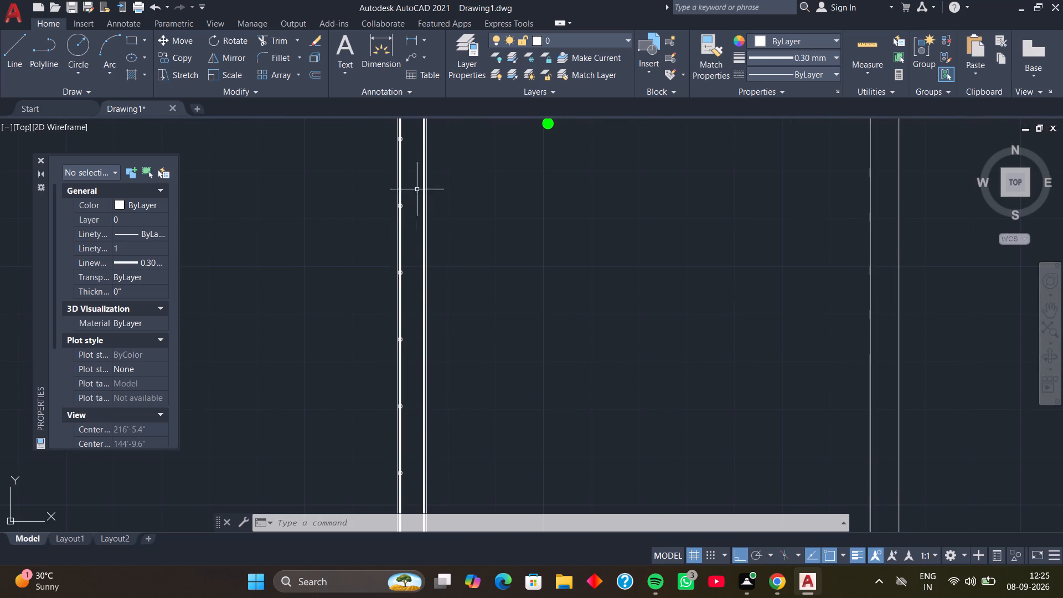
middle_click_drag(415, 184, 412, 332)
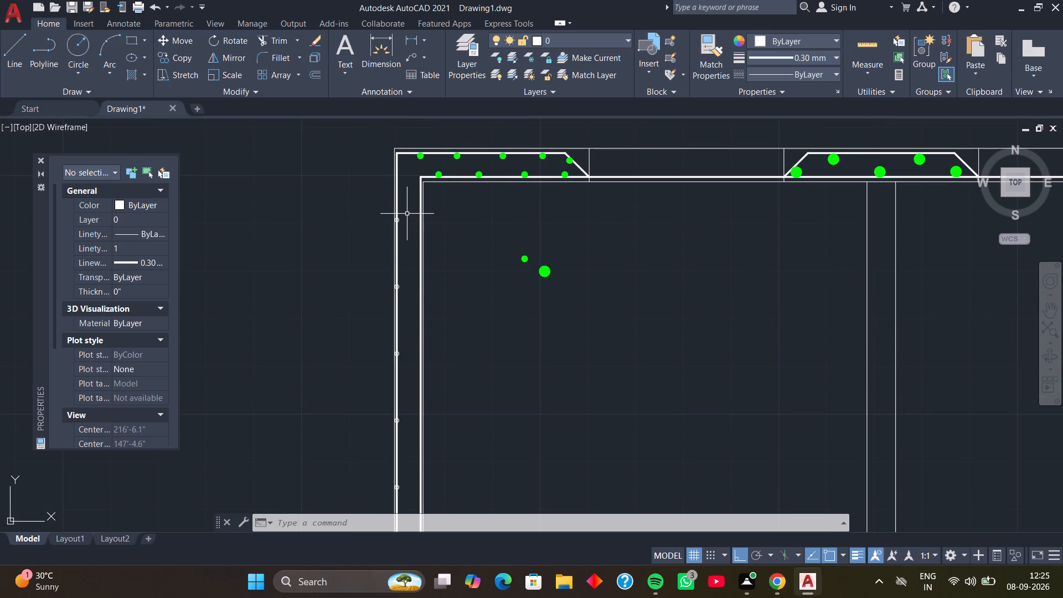
scroll(407, 213, "up", 2)
scroll(402, 218, "down", 2)
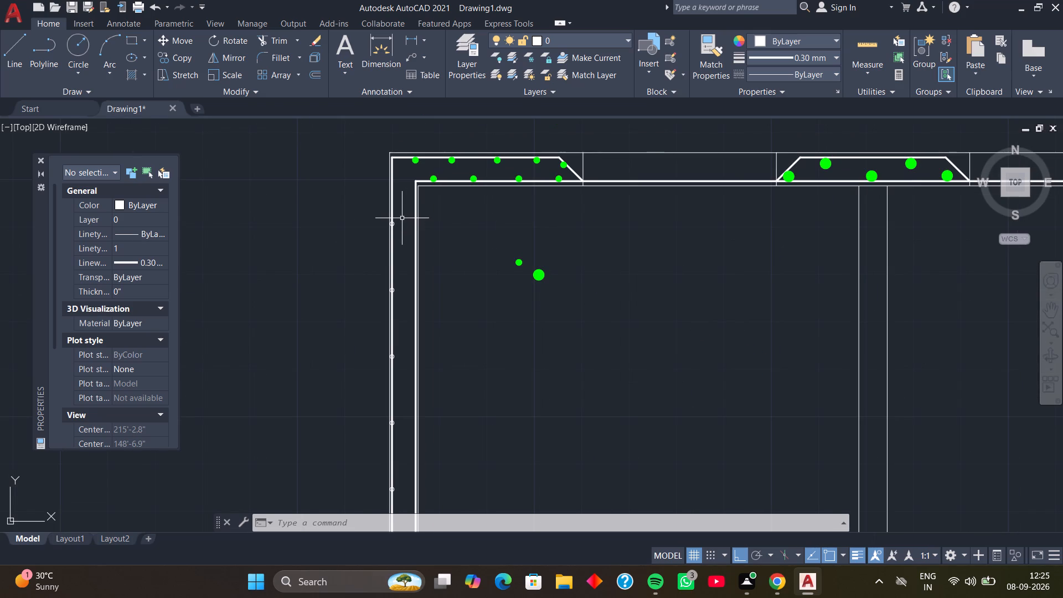
scroll(398, 225, "up", 2)
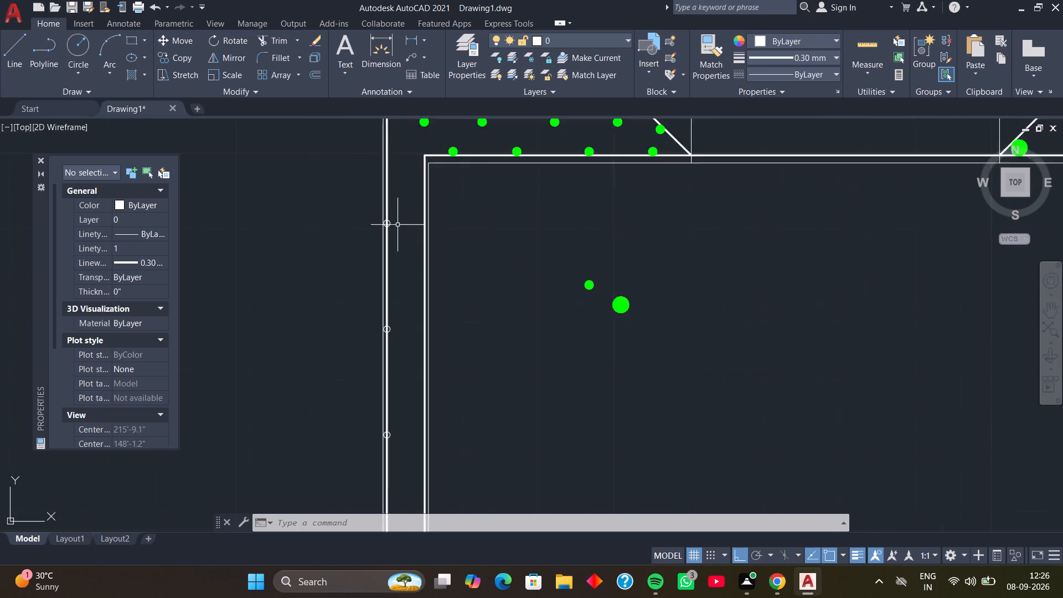
scroll(398, 225, "up", 1)
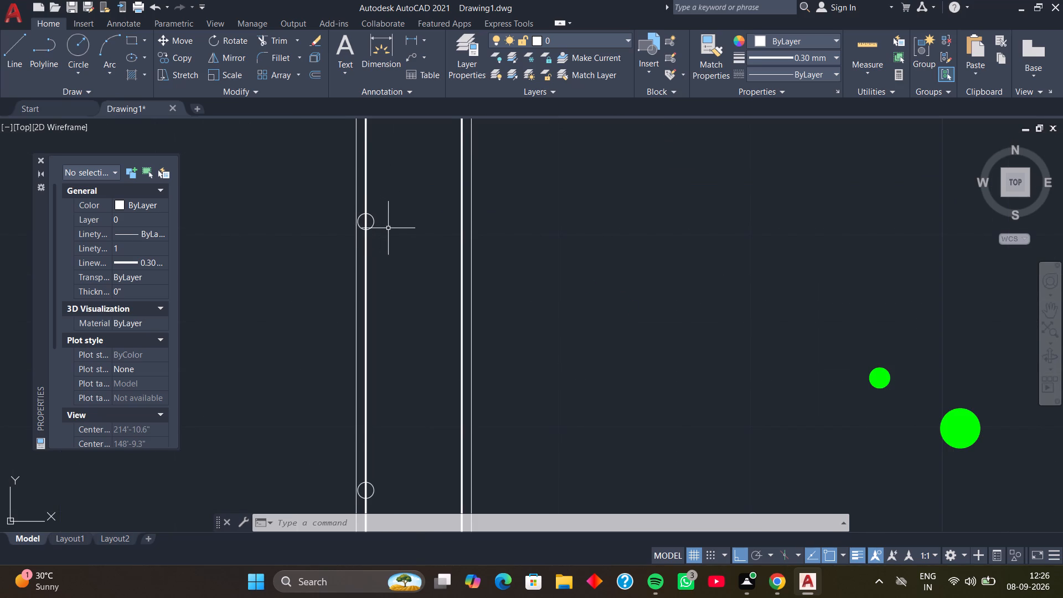
scroll(391, 229, "up", 1)
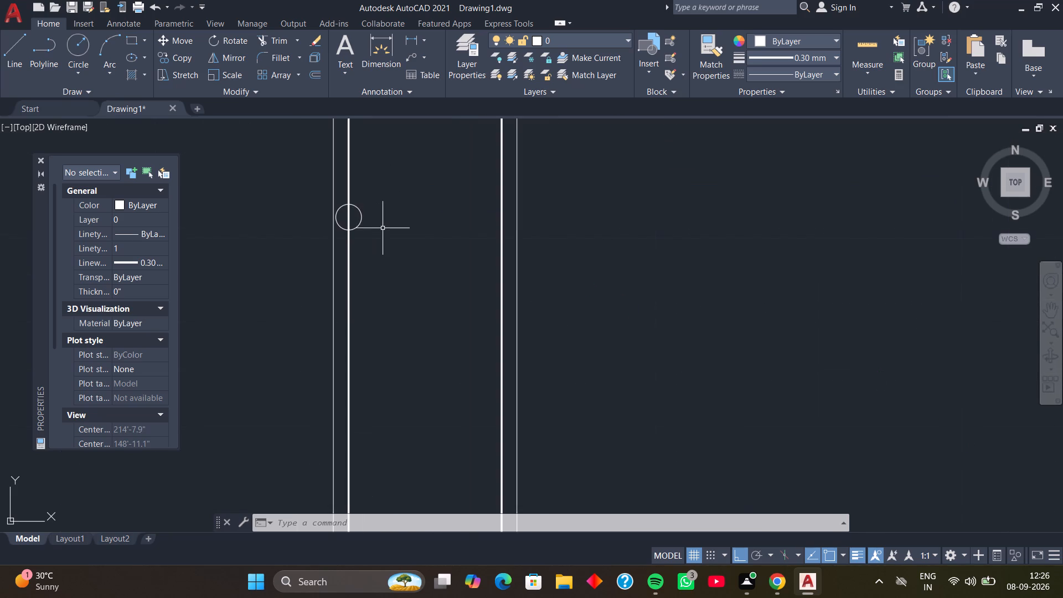
scroll(378, 225, "up", 1)
middle_click_drag(381, 224, 421, 239)
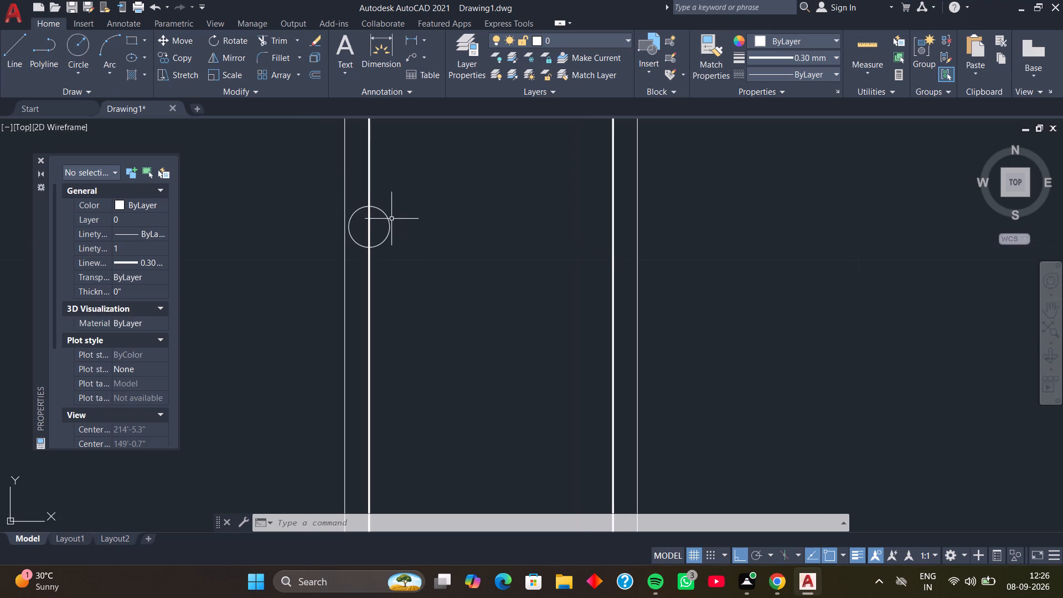
scroll(415, 231, "down", 2)
scroll(461, 223, "down", 2)
middle_click_drag(468, 180, 469, 182)
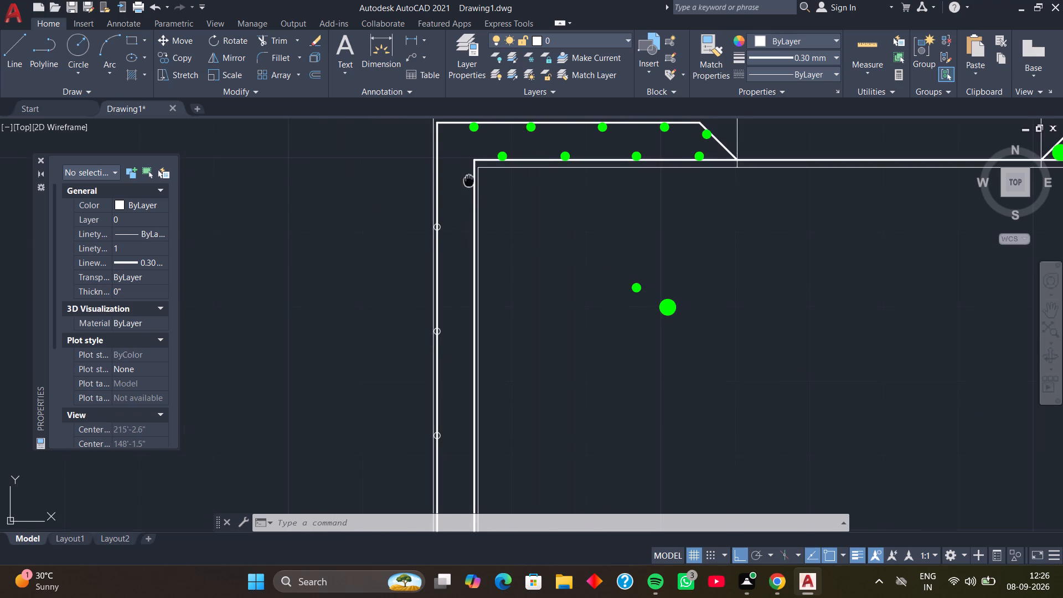
middle_click_drag(469, 182, 468, 305)
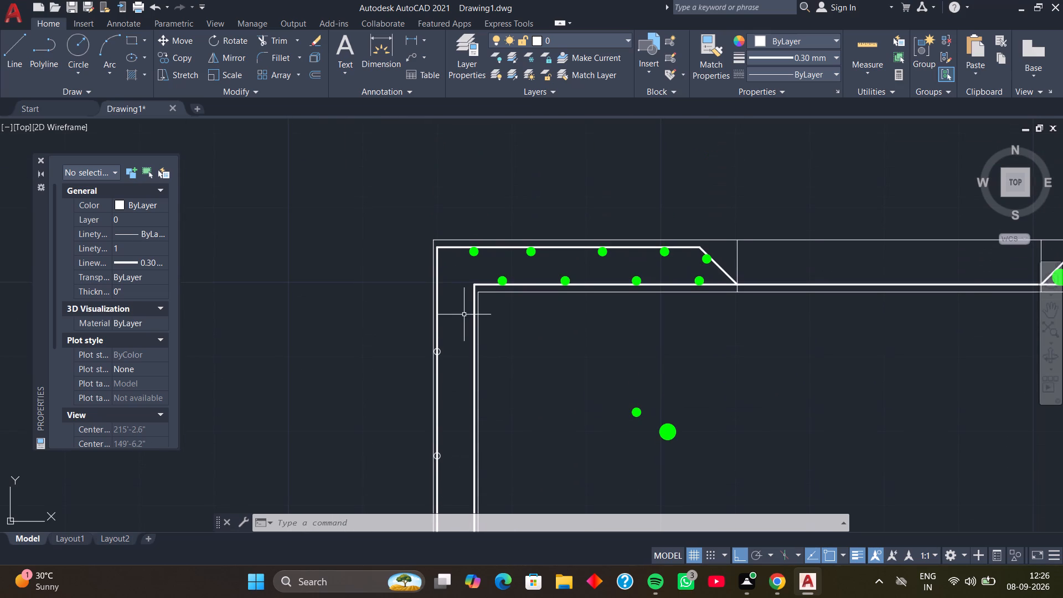
scroll(448, 353, "up", 2)
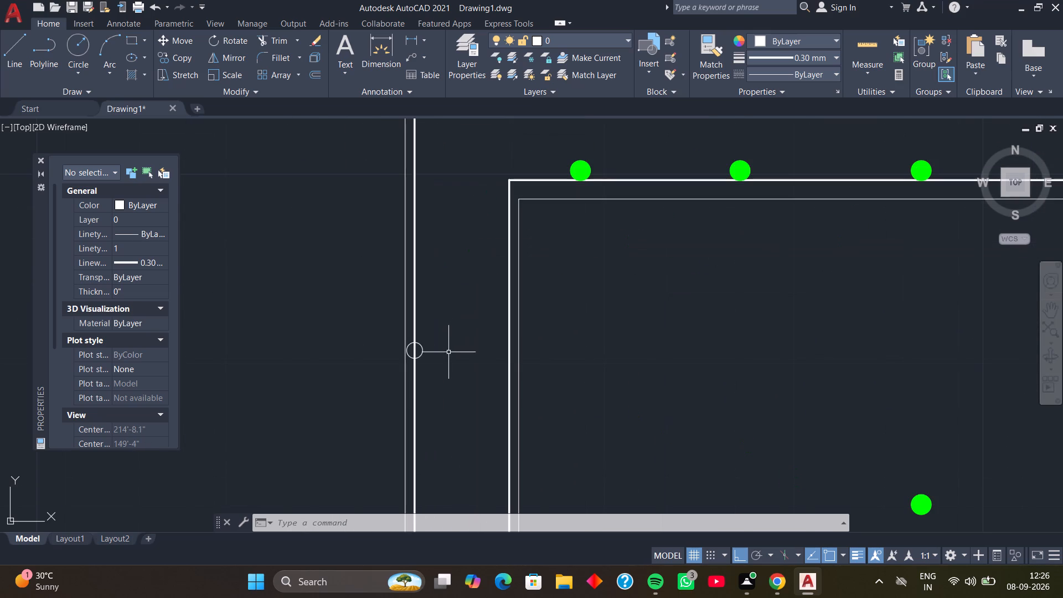
scroll(450, 350, "down", 3)
middle_click_drag(448, 423, 462, 300)
middle_click_drag(465, 385, 450, 302)
scroll(446, 391, "up", 1)
middle_click_drag(443, 374, 441, 334)
middle_click_drag(432, 397, 445, 349)
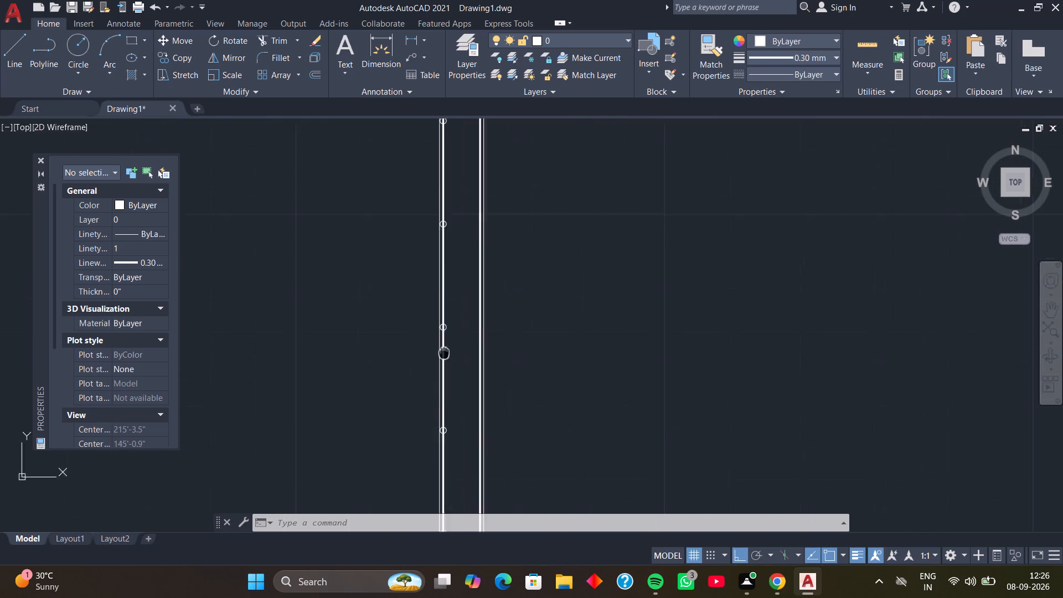
middle_click_drag(445, 349, 452, 327)
scroll(471, 384, "down", 1)
middle_click_drag(468, 433, 481, 338)
middle_click_drag(482, 442, 477, 374)
scroll(473, 374, "up", 2)
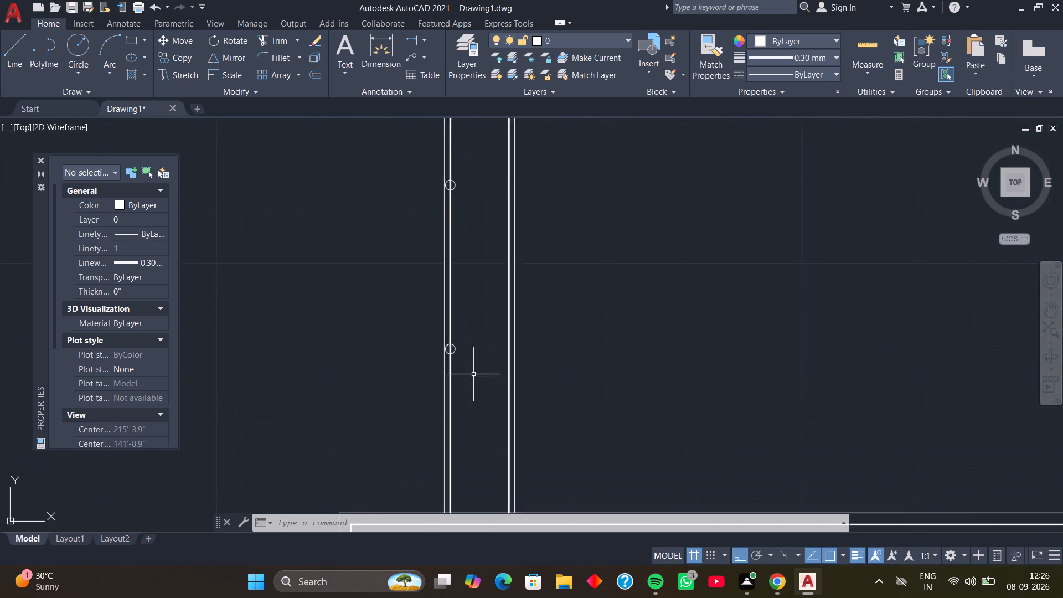
scroll(473, 374, "up", 1)
scroll(471, 342, "down", 2)
middle_click_drag(477, 313, 482, 465)
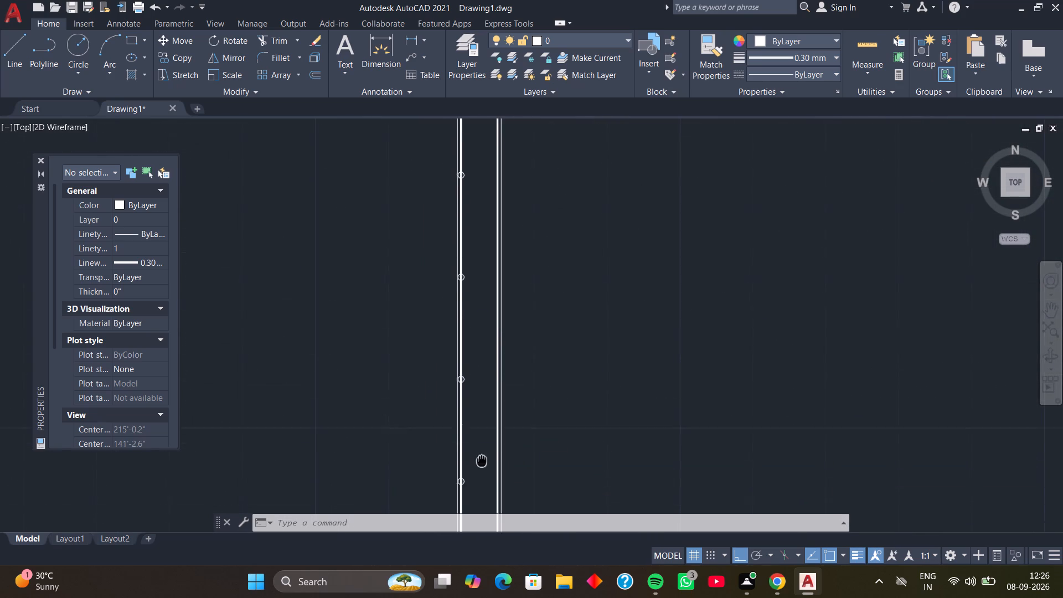
middle_click_drag(482, 465, 482, 478)
scroll(484, 359, "down", 1)
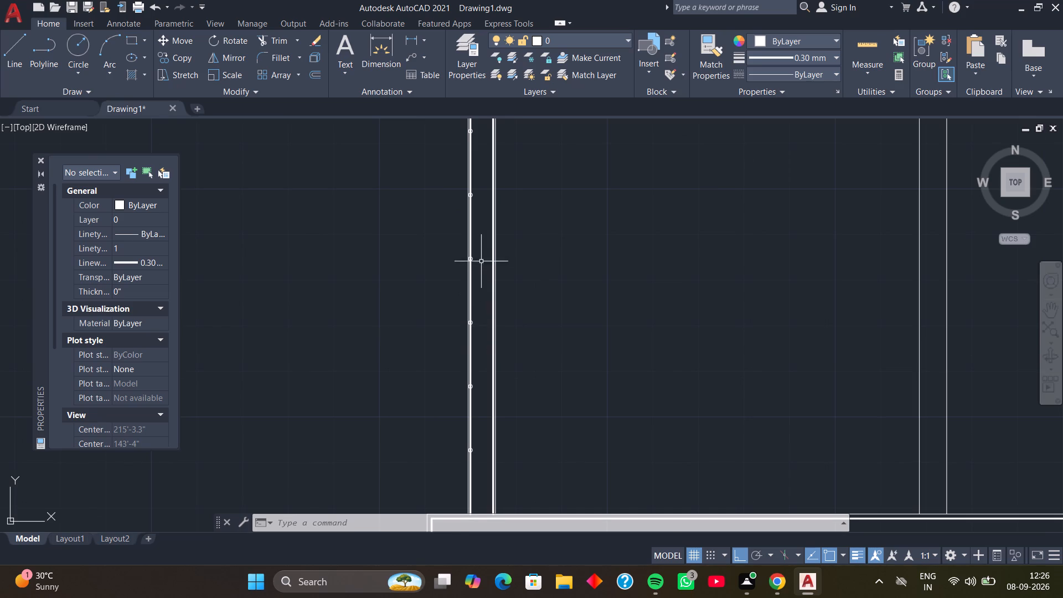
middle_click_drag(484, 246, 468, 409)
scroll(483, 261, "down", 1)
middle_click(465, 428)
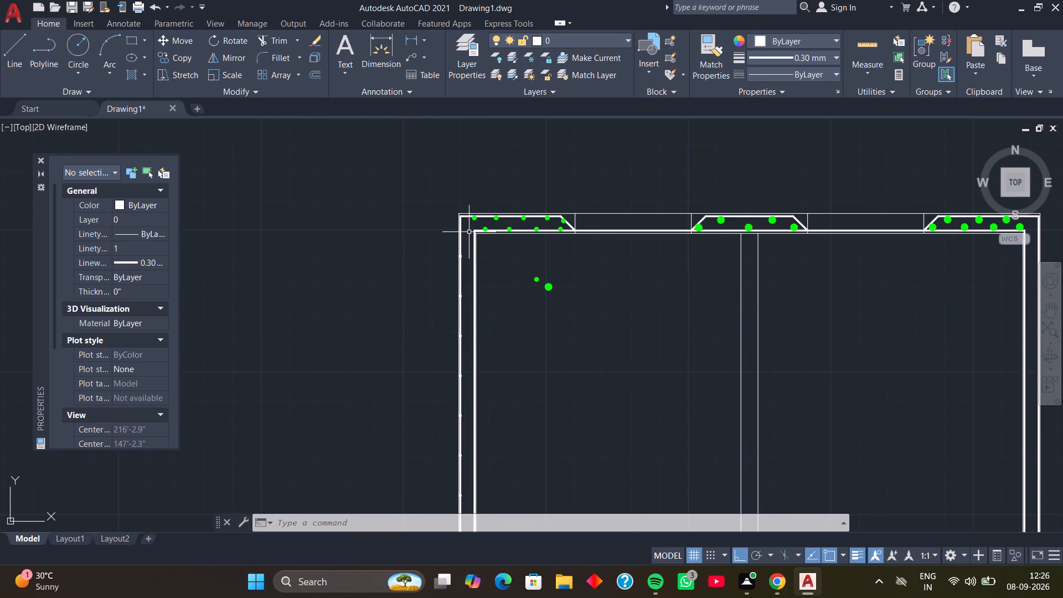
middle_click_drag(468, 230, 468, 258)
scroll(449, 285, "up", 3)
scroll(503, 280, "up", 4)
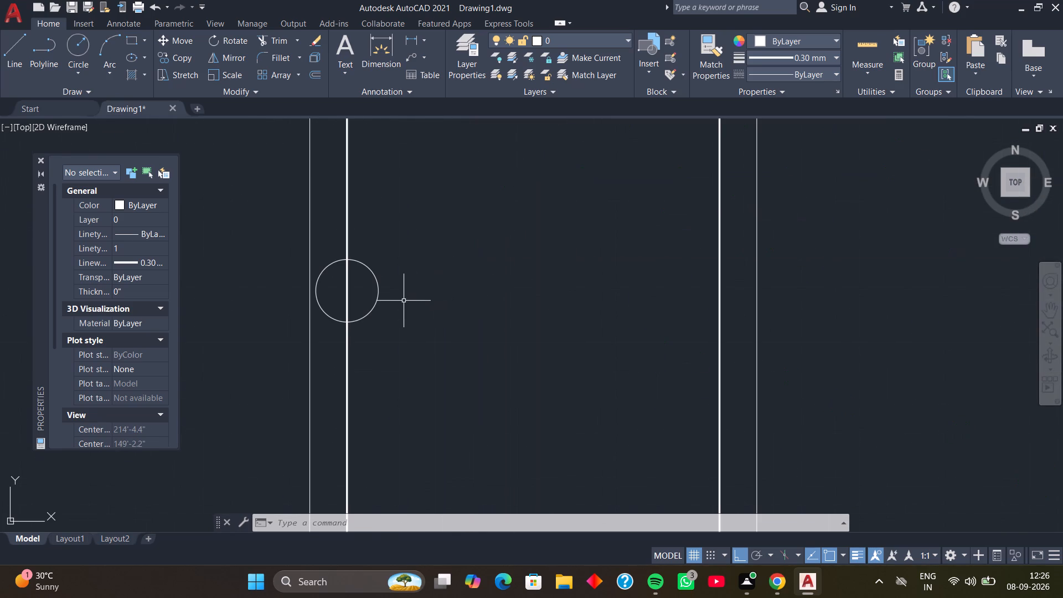
left_click(379, 288)
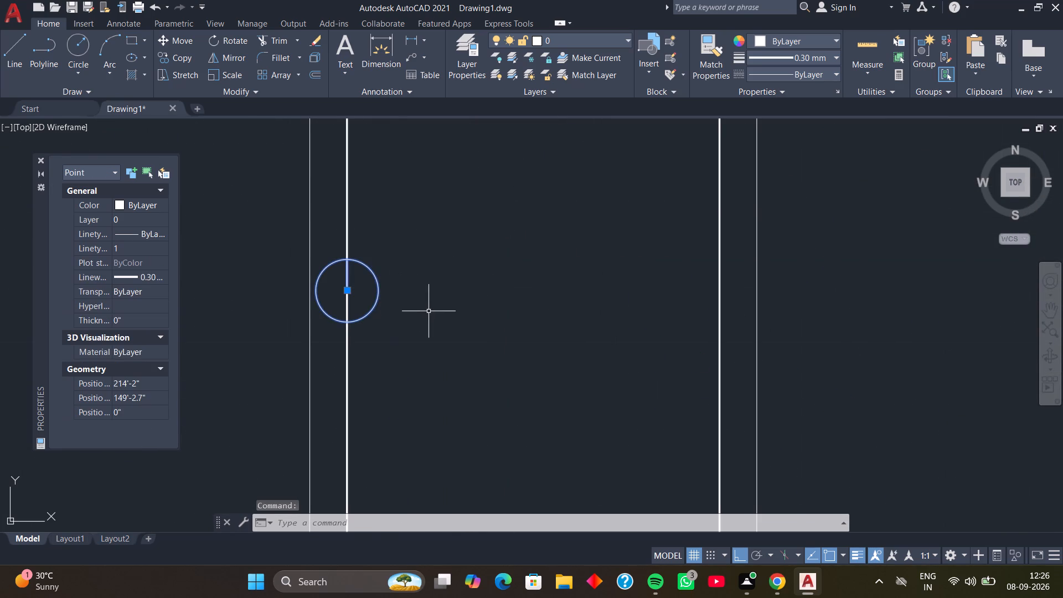
scroll(429, 311, "down", 3)
middle_click_drag(429, 311, 430, 381)
middle_click_drag(426, 396, 421, 396)
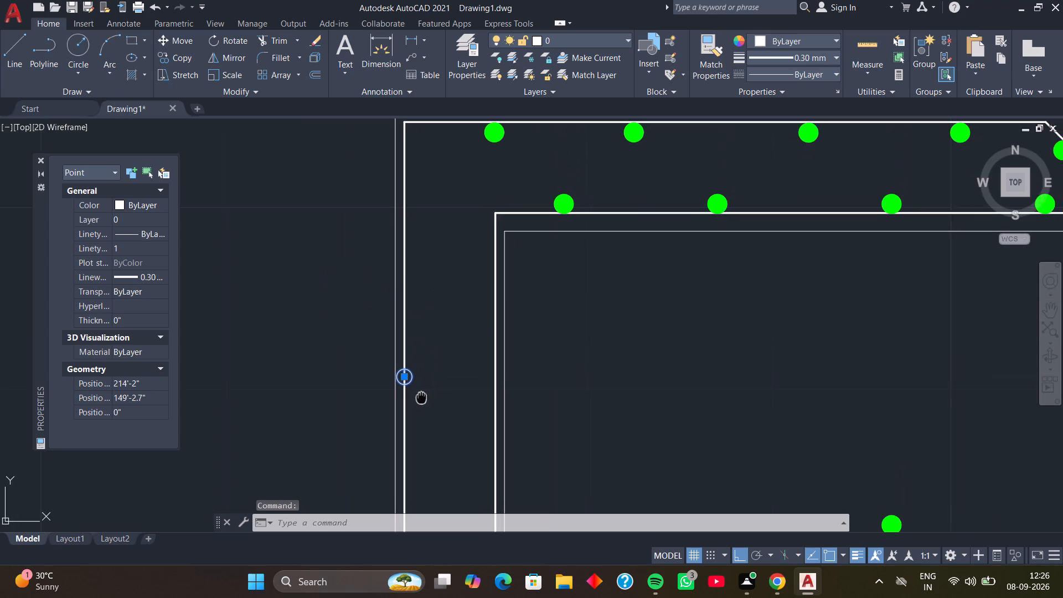
middle_click_drag(421, 396, 411, 394)
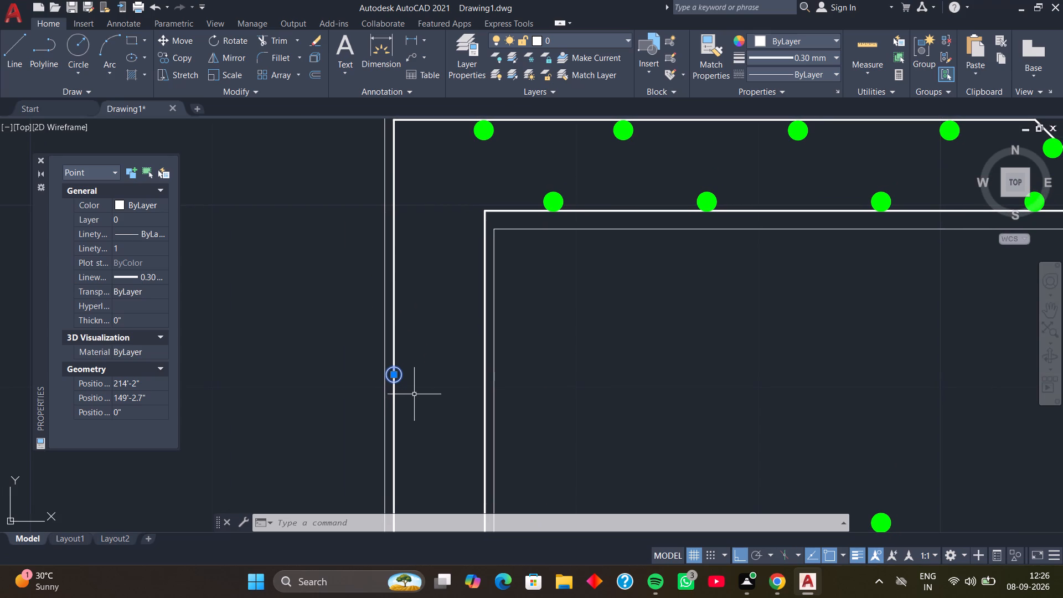
scroll(437, 355, "down", 2)
middle_click_drag(438, 362, 421, 276)
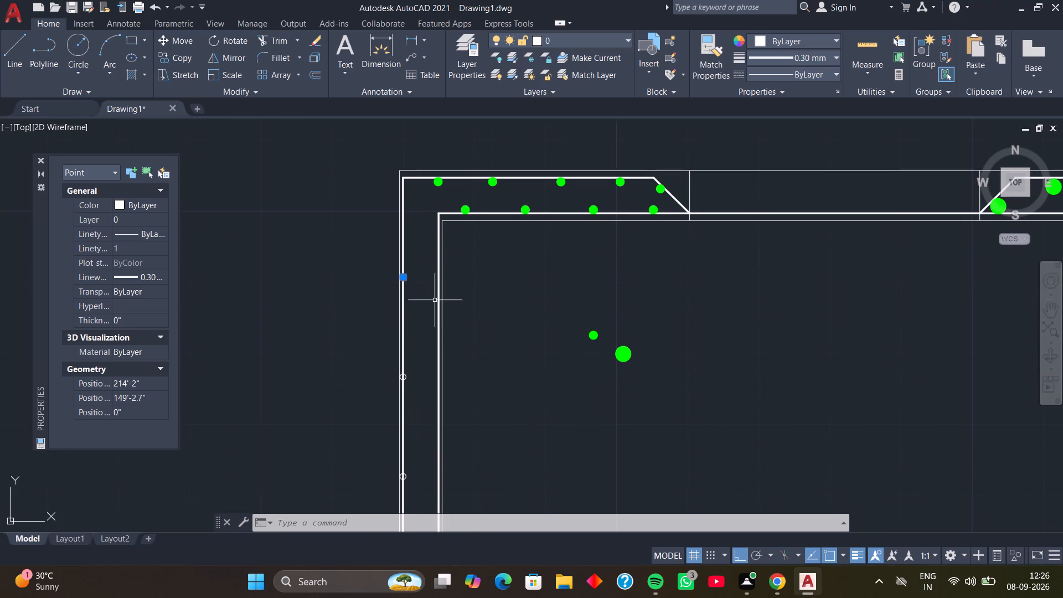
key("Escape")
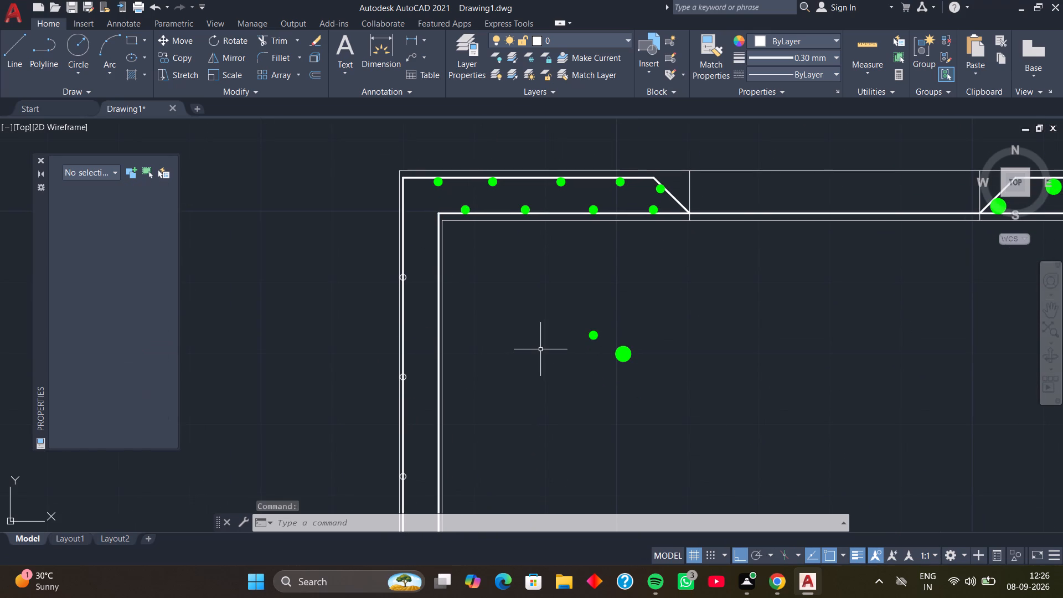
Copy the spare small green dot in Multiple mode with Ortho off, placing its left edge on the left wall's outer core line near the top corner.
scroll(551, 339, "up", 2)
left_click(588, 295)
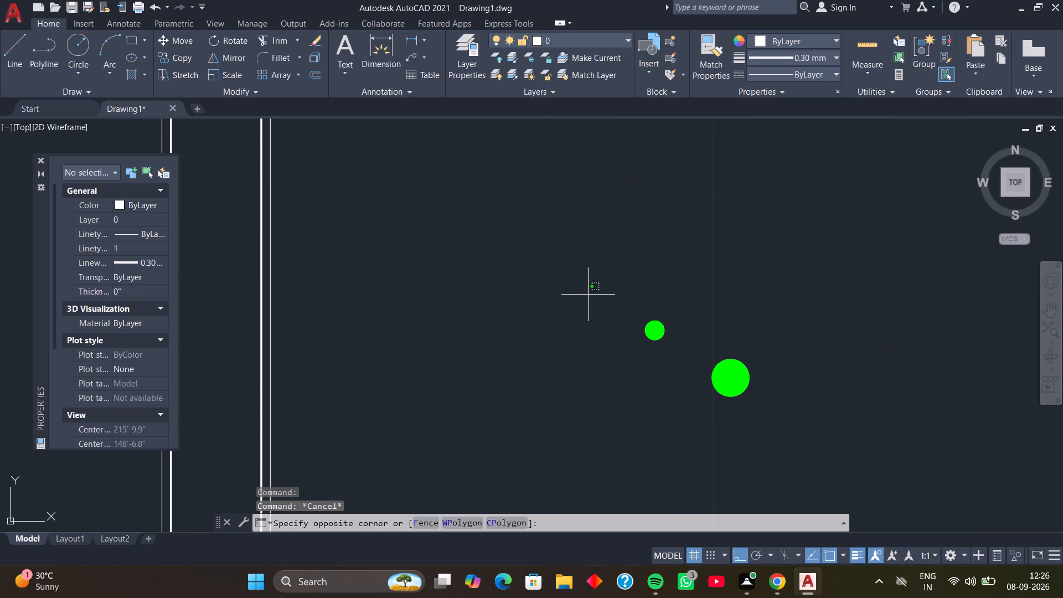
left_click(685, 367)
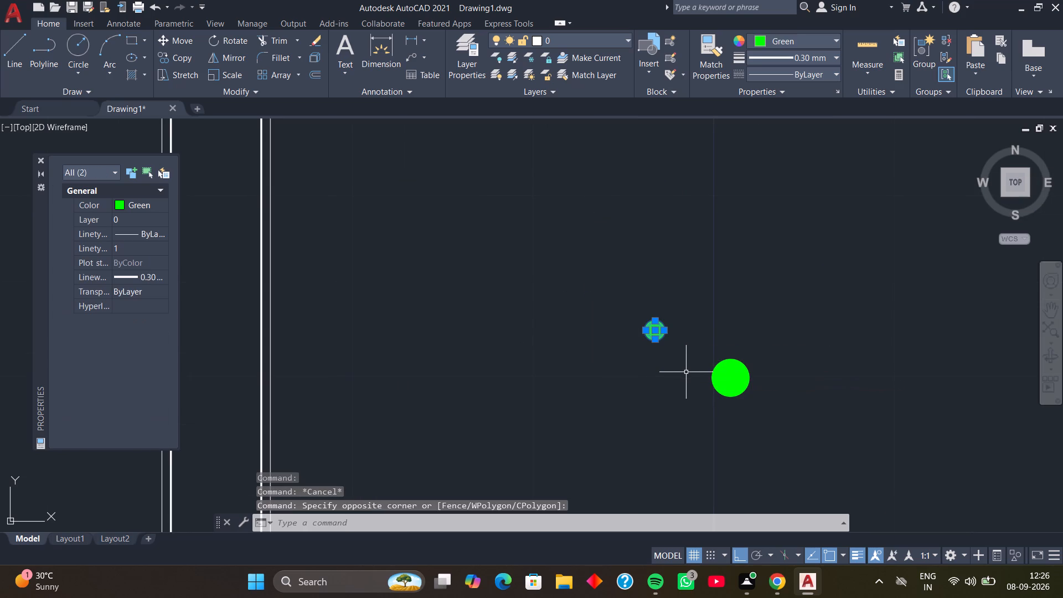
key("c")
key("o")
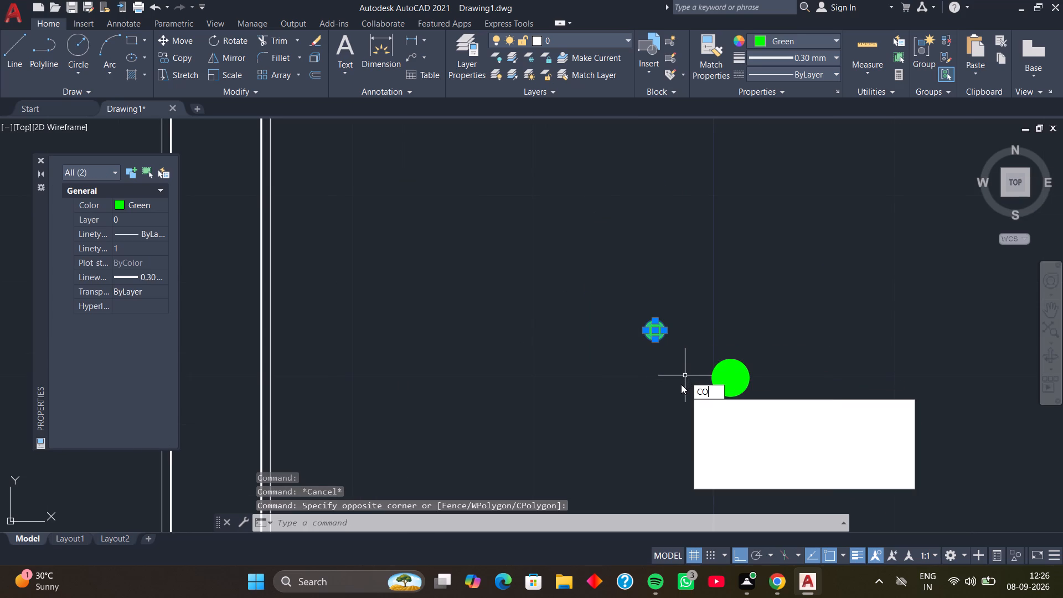
key("space")
key("m")
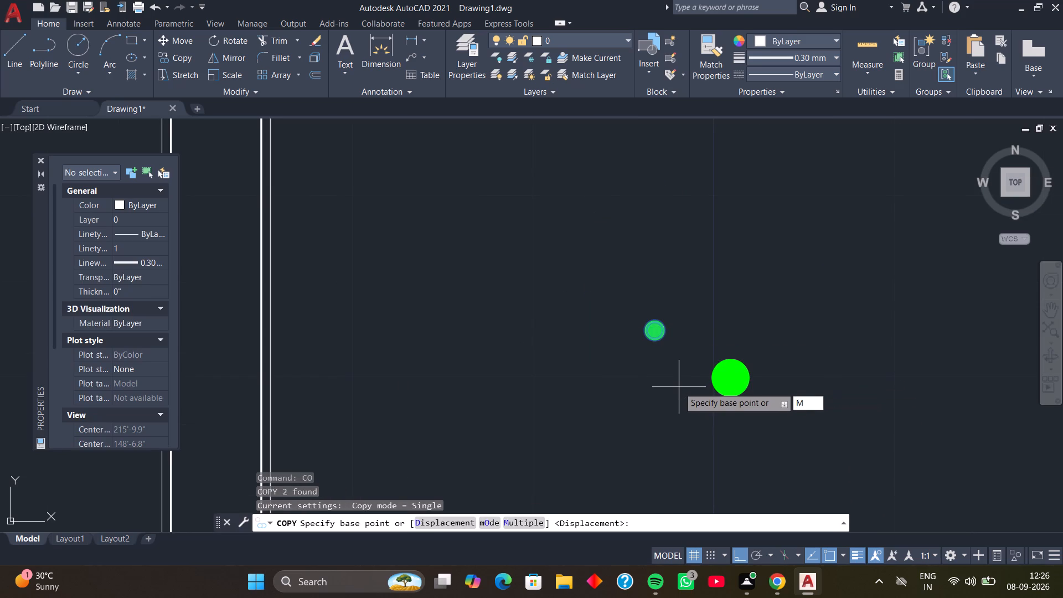
key("space")
scroll(664, 359, "up", 2)
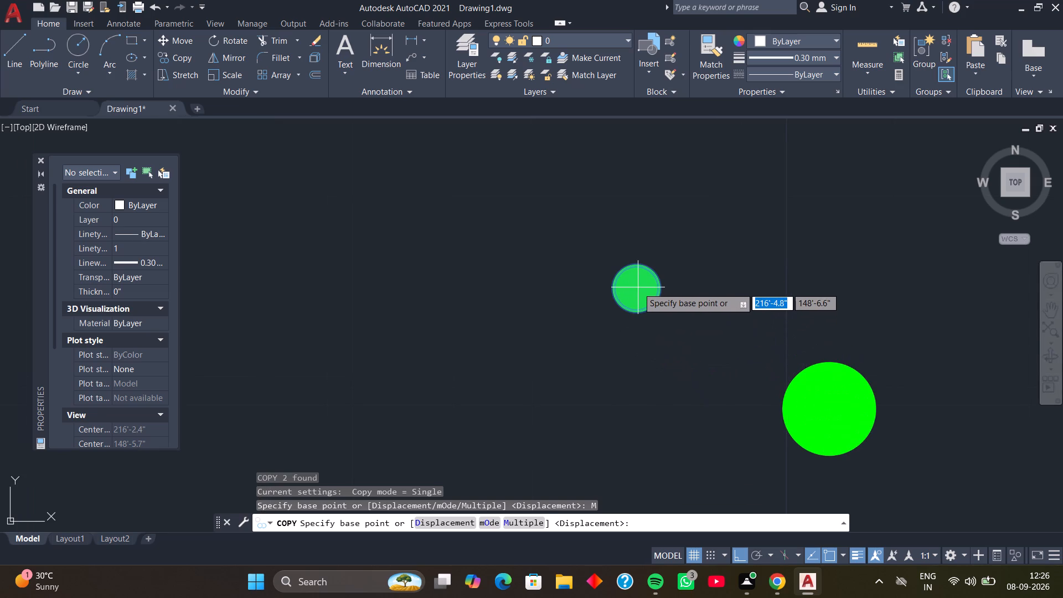
left_click(610, 288)
scroll(448, 229, "down", 1)
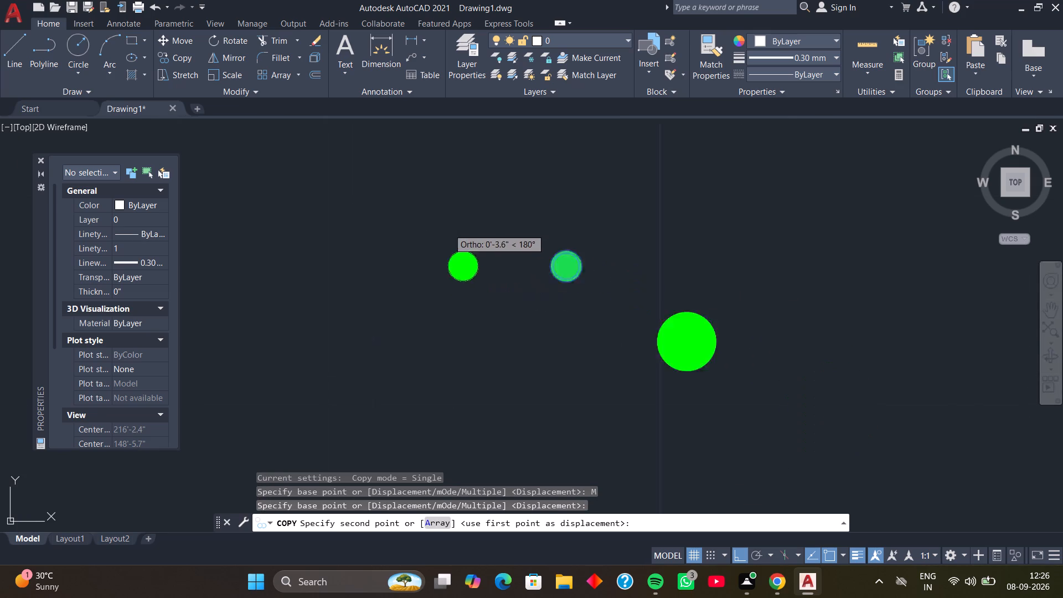
scroll(448, 229, "down", 2)
key("F8")
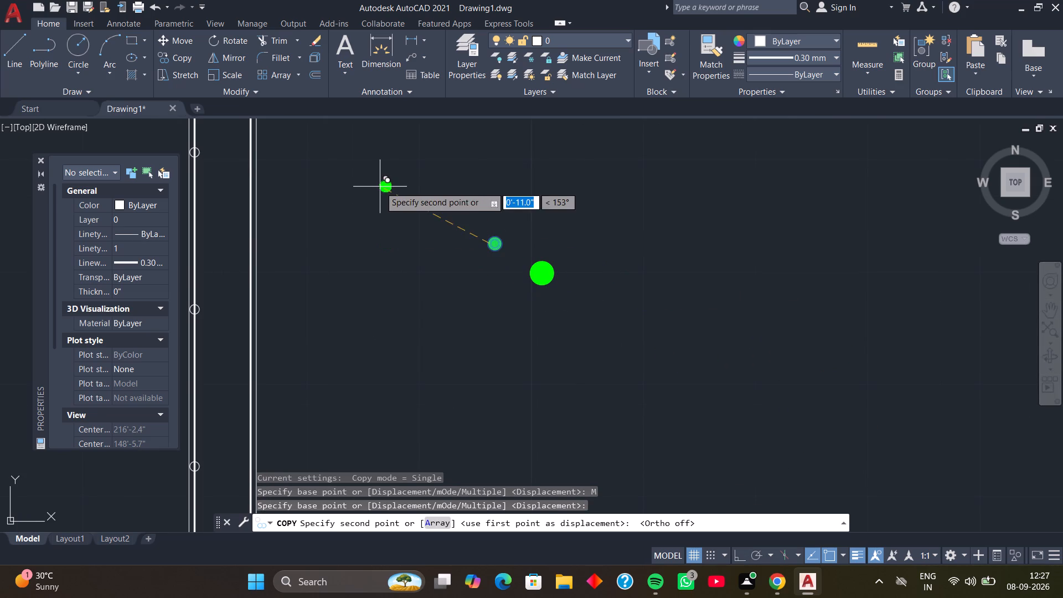
scroll(377, 186, "down", 2)
middle_click_drag(373, 184, 460, 277)
middle_click(492, 329)
scroll(401, 230, "up", 2)
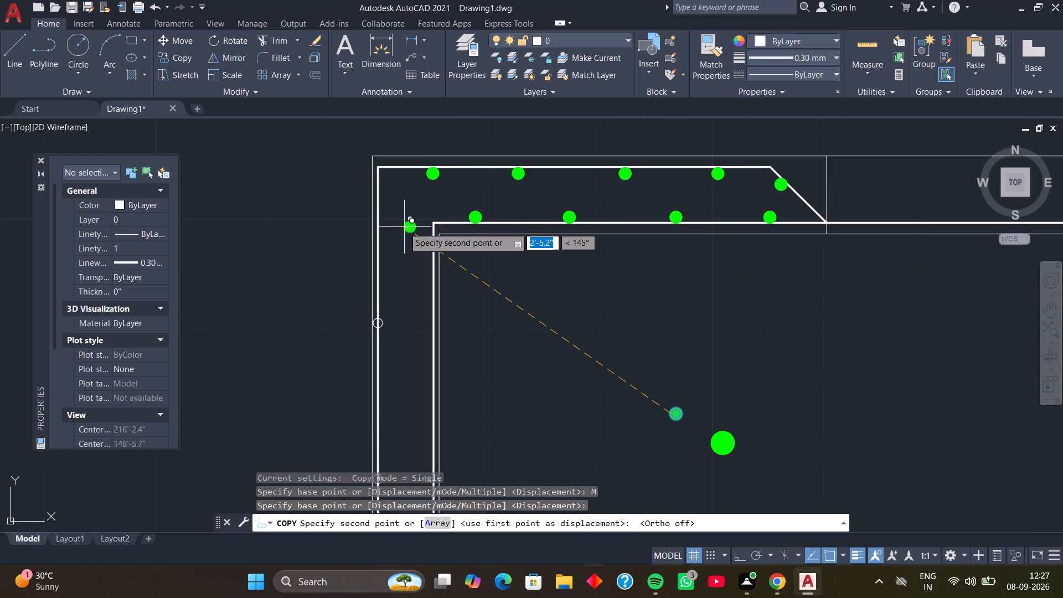
scroll(395, 228, "up", 2)
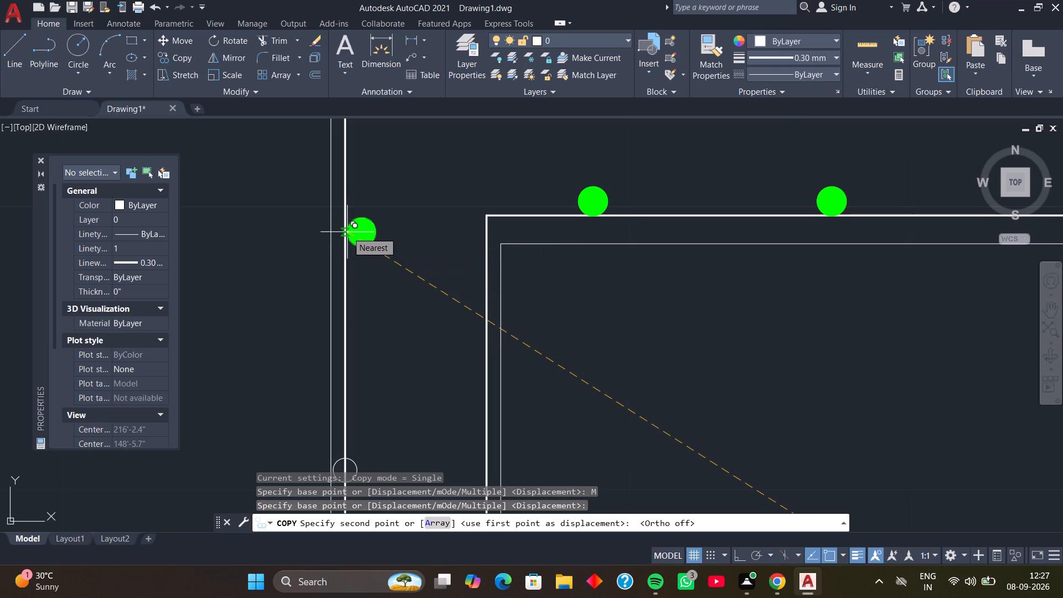
scroll(347, 232, "up", 3)
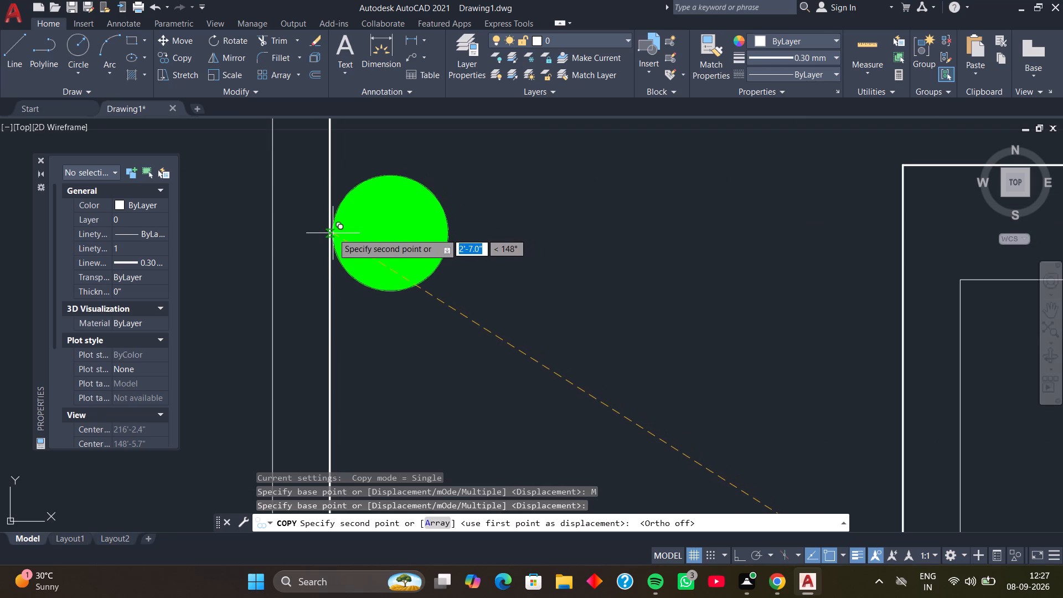
left_click(331, 235)
Place another copy of the small green dot with its left edge at the topmost division point on the left wall's outer core line.
scroll(369, 261, "down", 3)
middle_click_drag(391, 331, 390, 331)
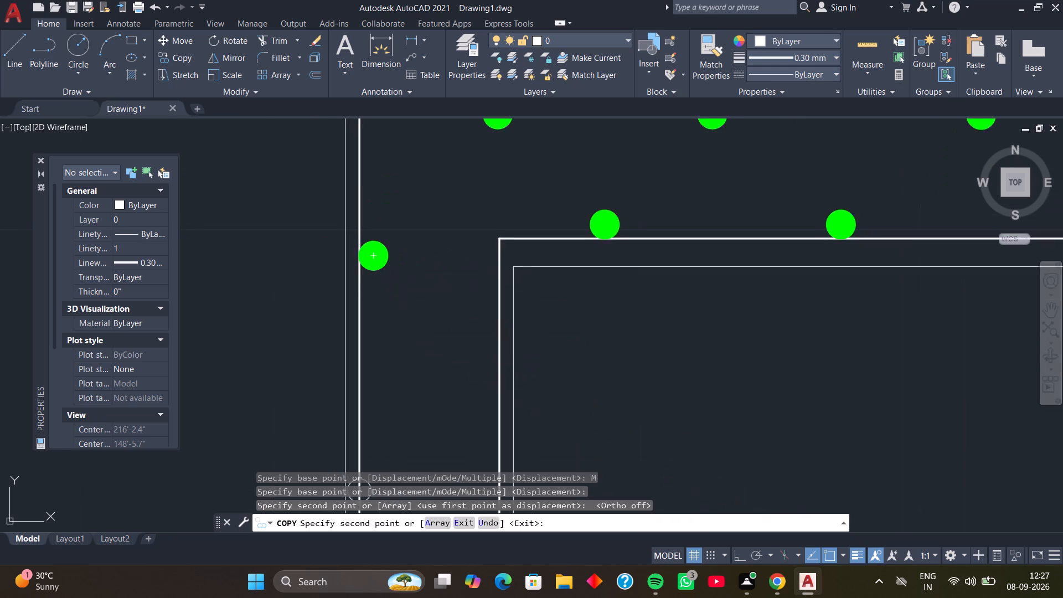
middle_click_drag(390, 331, 409, 210)
middle_click_drag(400, 344, 417, 236)
scroll(407, 267, "up", 3)
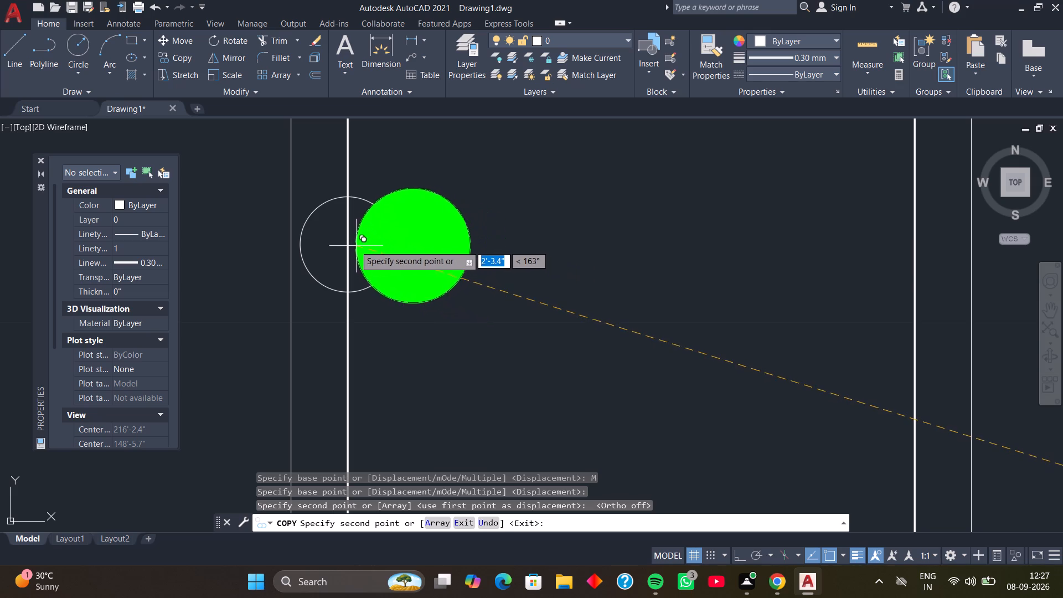
left_click(351, 243)
scroll(446, 282, "down", 3)
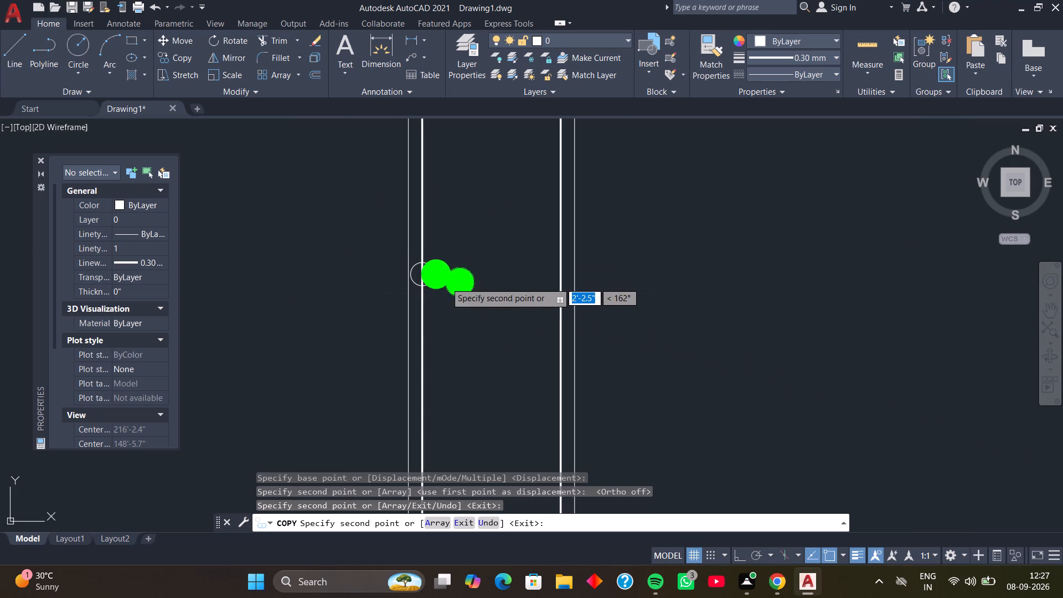
Place copies of the small green dot with their left edges at the second and third division points from the top of the left wall's outer core line.
middle_click_drag(467, 331, 480, 254)
middle_click_drag(471, 343, 467, 233)
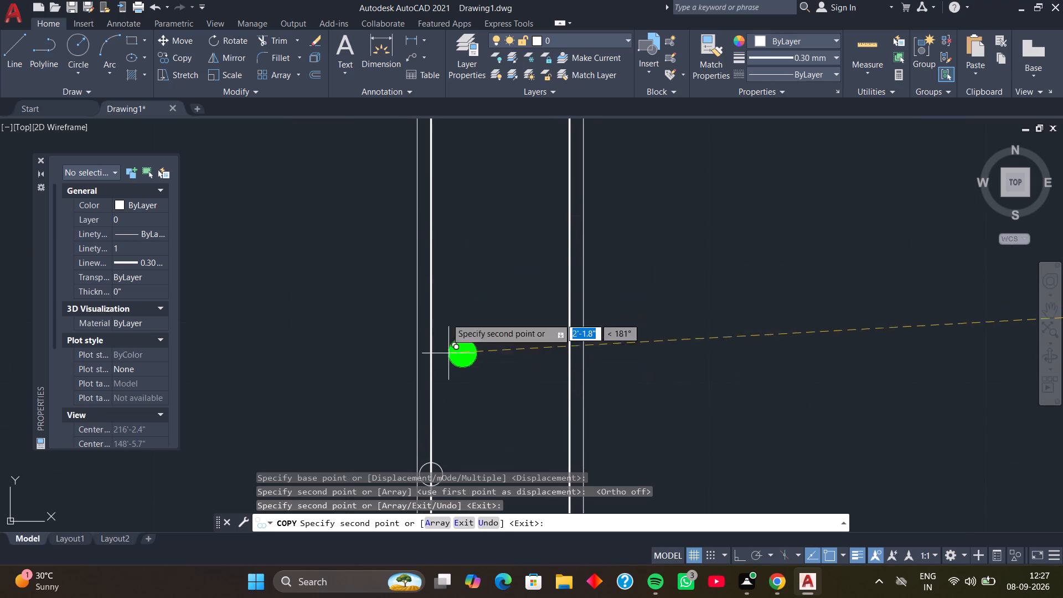
middle_click_drag(455, 373, 468, 229)
scroll(452, 332, "up", 1)
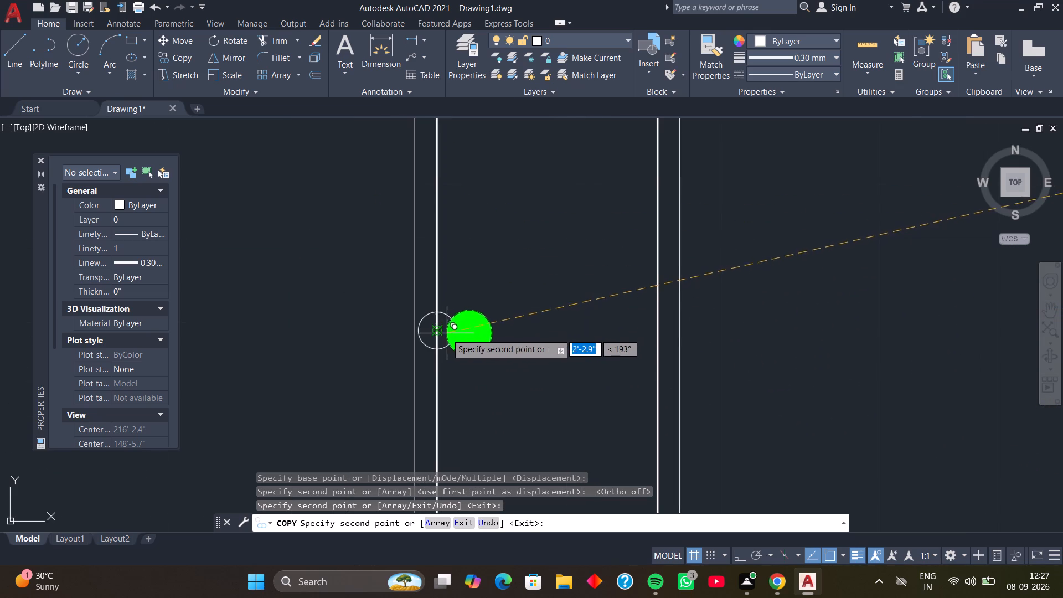
left_click(441, 332)
scroll(508, 343, "down", 3)
middle_click_drag(502, 375, 520, 237)
middle_click_drag(520, 351, 515, 334)
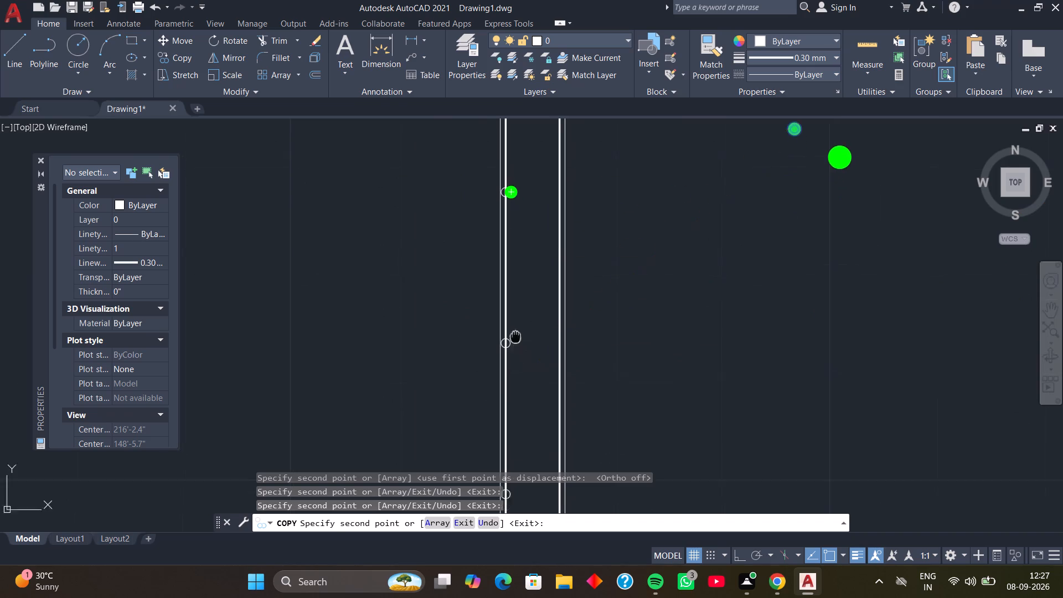
middle_click_drag(515, 334, 505, 280)
scroll(500, 281, "up", 6)
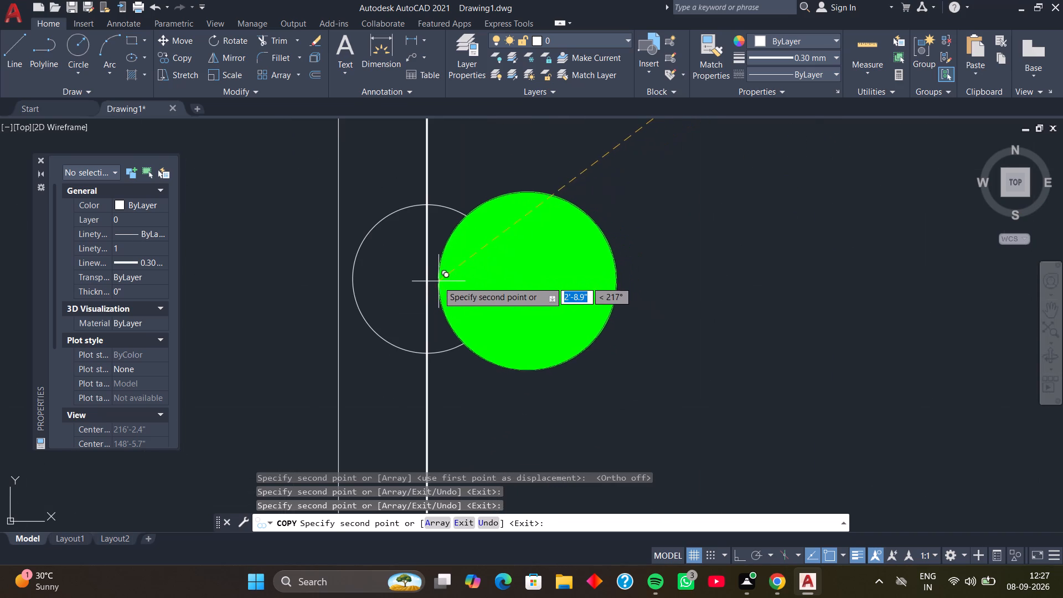
left_click(429, 279)
Place another small green dot copy with its left edge at the fourth division point from the top of the left wall's outer core line.
scroll(516, 297, "down", 4)
middle_click_drag(538, 362, 538, 257)
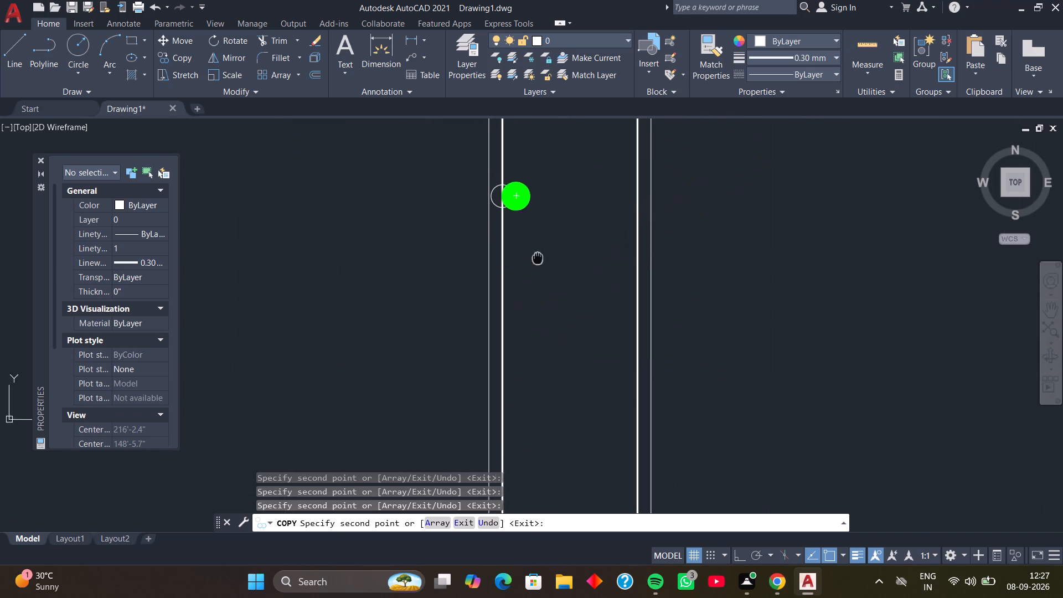
middle_click_drag(538, 257, 539, 255)
middle_click_drag(539, 370, 528, 250)
scroll(531, 280, "down", 2)
middle_click_drag(519, 386, 525, 319)
scroll(526, 270, "up", 3)
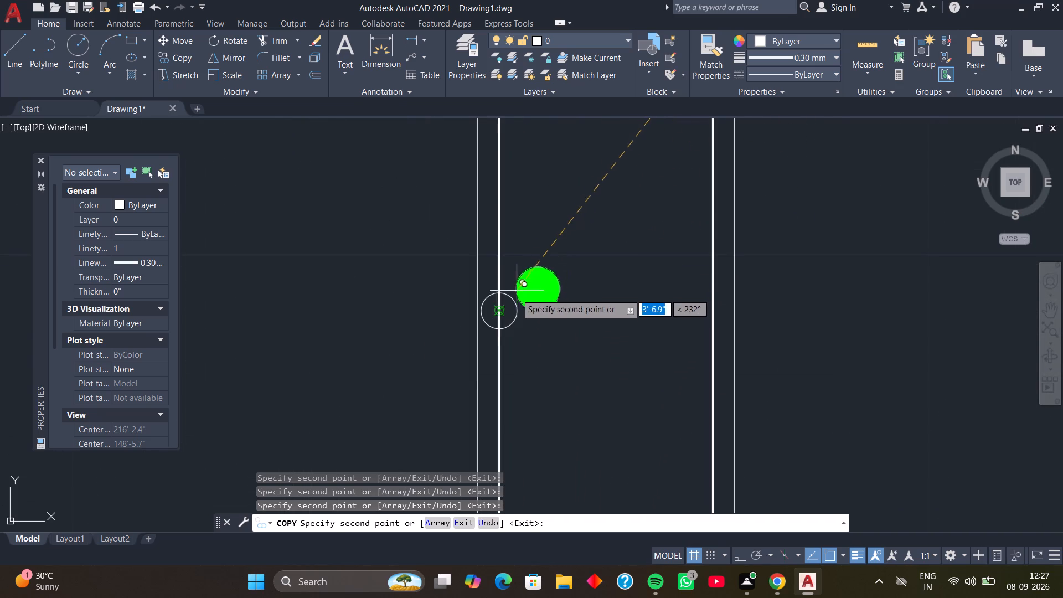
scroll(515, 295, "up", 2)
left_click(471, 333)
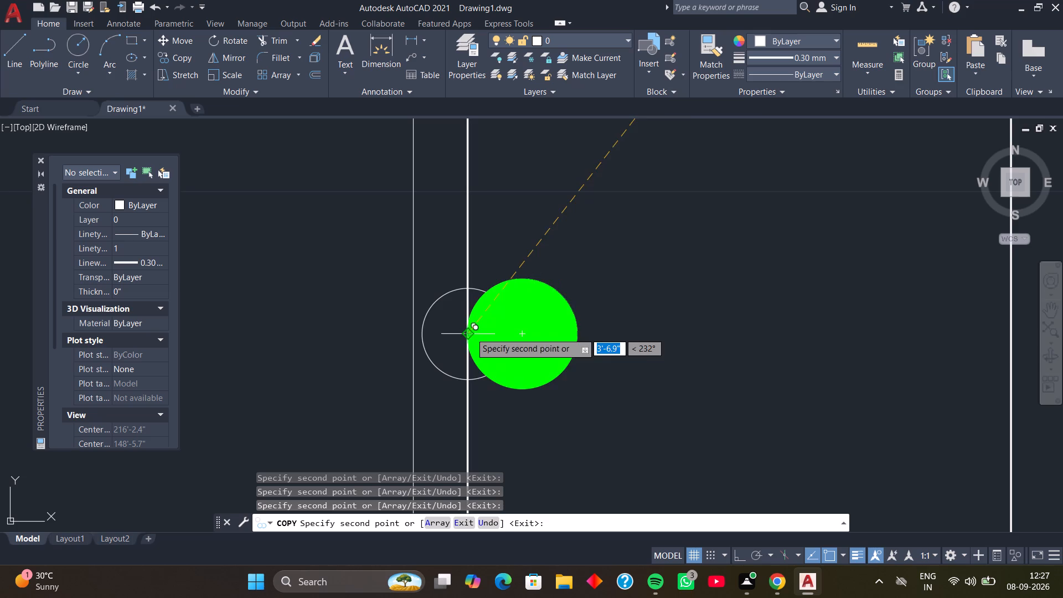
Place small green dot copies with their left edges at the fifth and sixth division points down the left wall's outer core line.
scroll(549, 343, "down", 3)
middle_click_drag(549, 386, 523, 240)
scroll(537, 306, "down", 3)
middle_click_drag(529, 395, 546, 265)
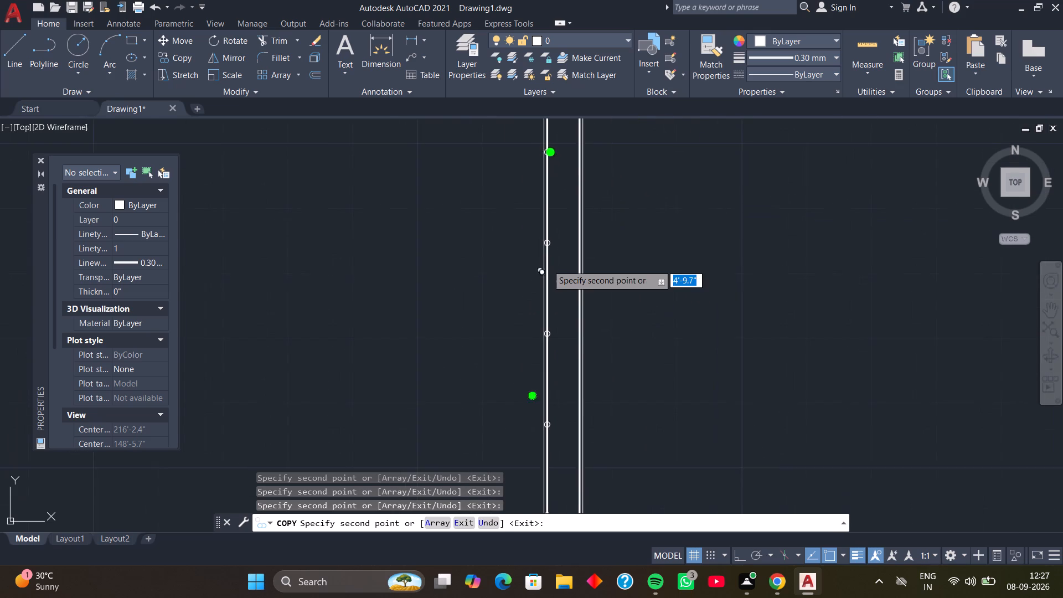
scroll(548, 262, "up", 3)
scroll(540, 204, "up", 2)
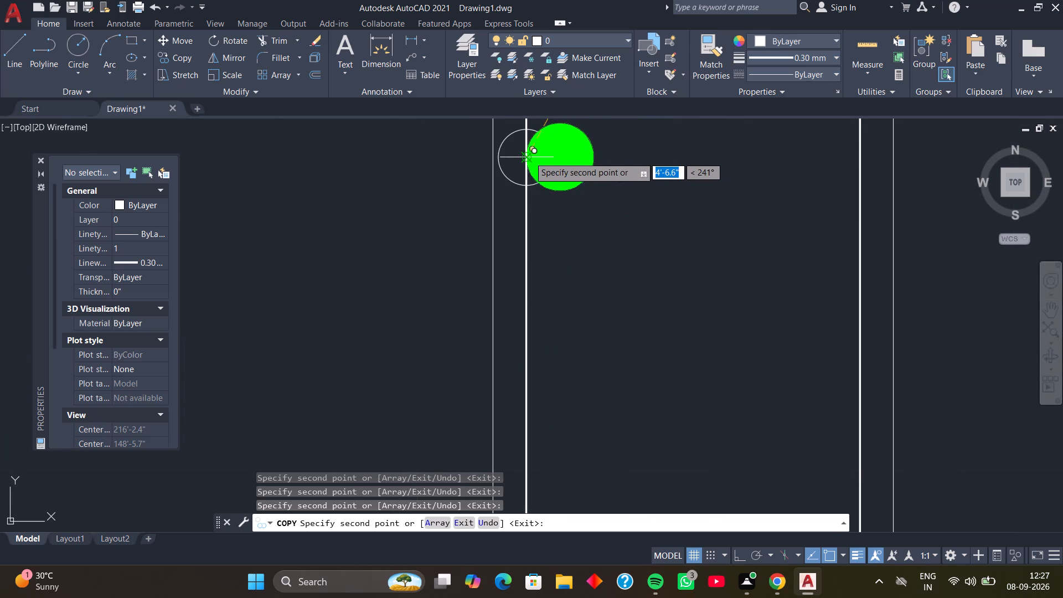
left_click(529, 157)
scroll(593, 259, "down", 3)
middle_click_drag(586, 360, 561, 283)
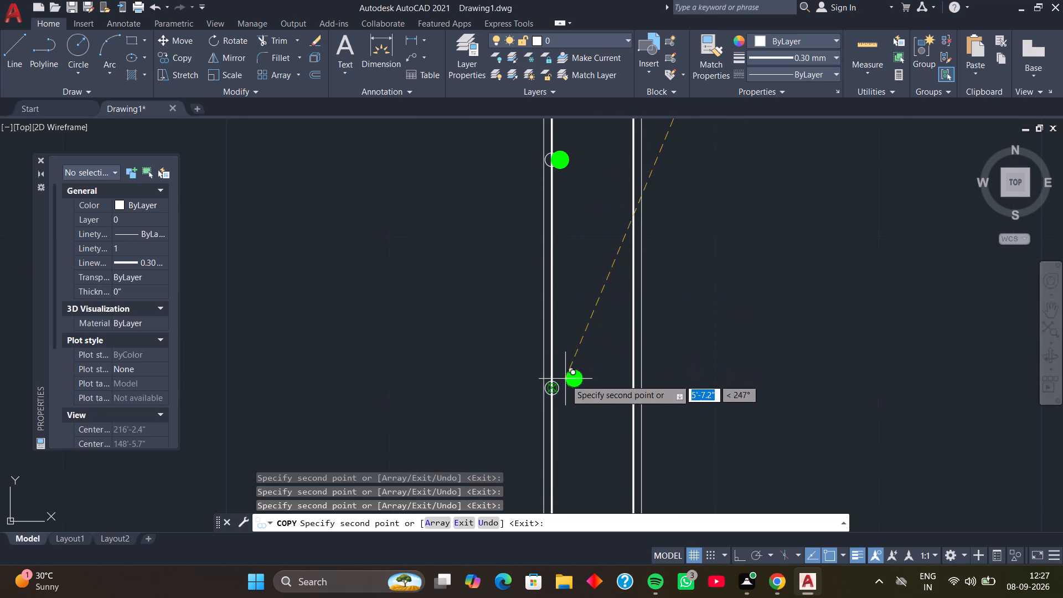
scroll(559, 396, "up", 3)
left_click(521, 366)
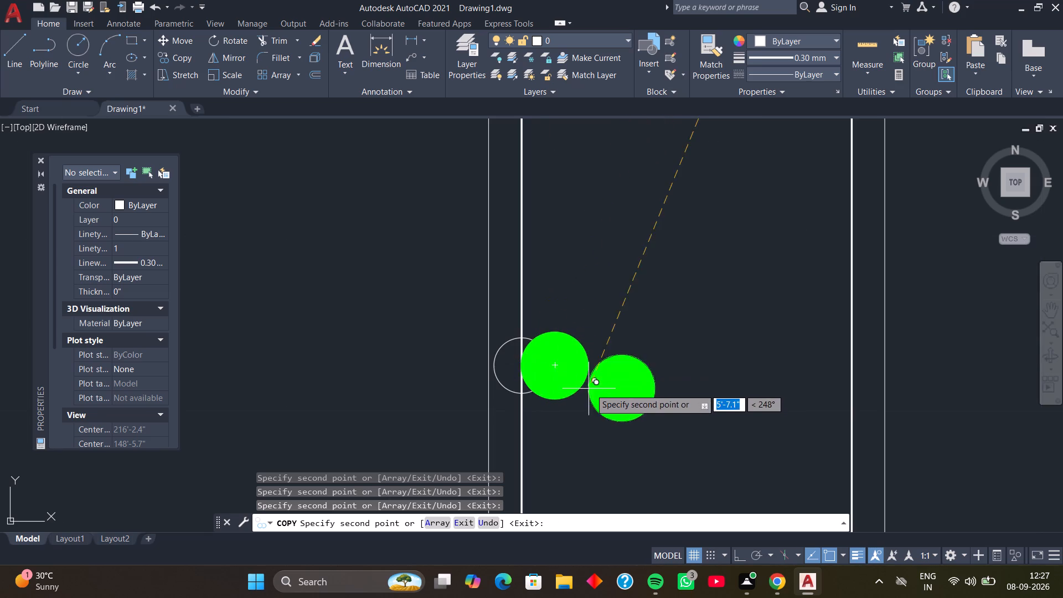
Place small green dot copies with their left edges at the last two division points down the left wall's outer core line.
scroll(603, 404, "down", 3)
middle_click_drag(607, 440, 648, 253)
middle_click_drag(640, 387, 614, 215)
scroll(632, 296, "up", 2)
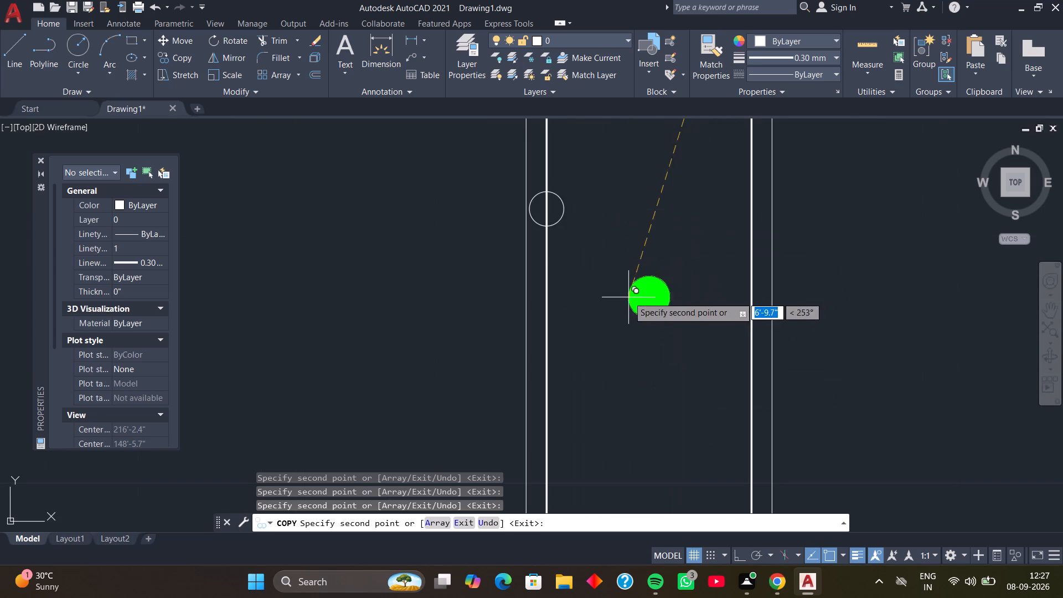
left_click(550, 207)
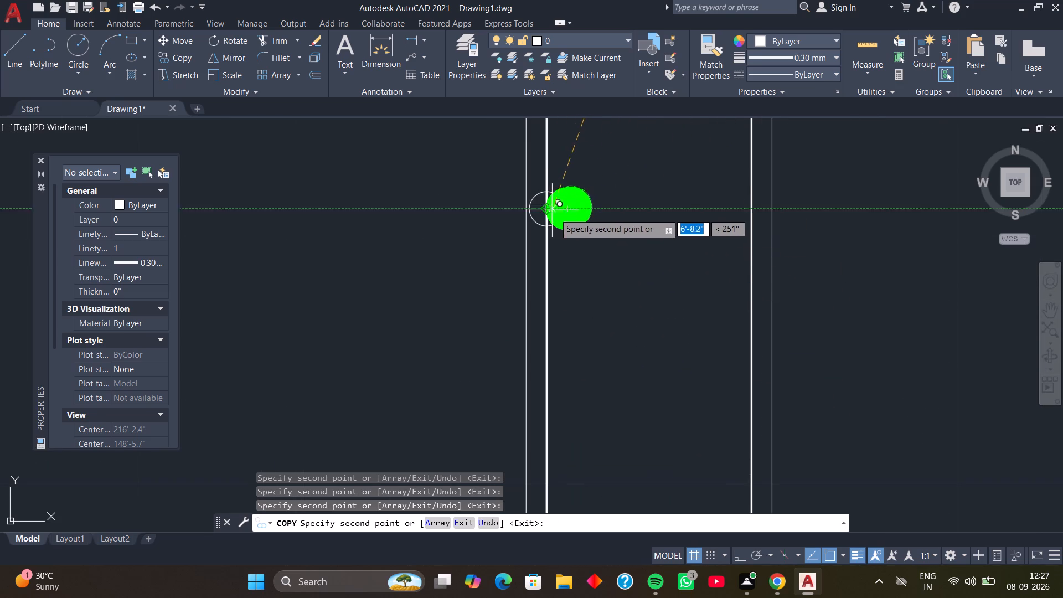
scroll(606, 310, "down", 2)
middle_click_drag(620, 397, 603, 270)
middle_click_drag(590, 365, 561, 252)
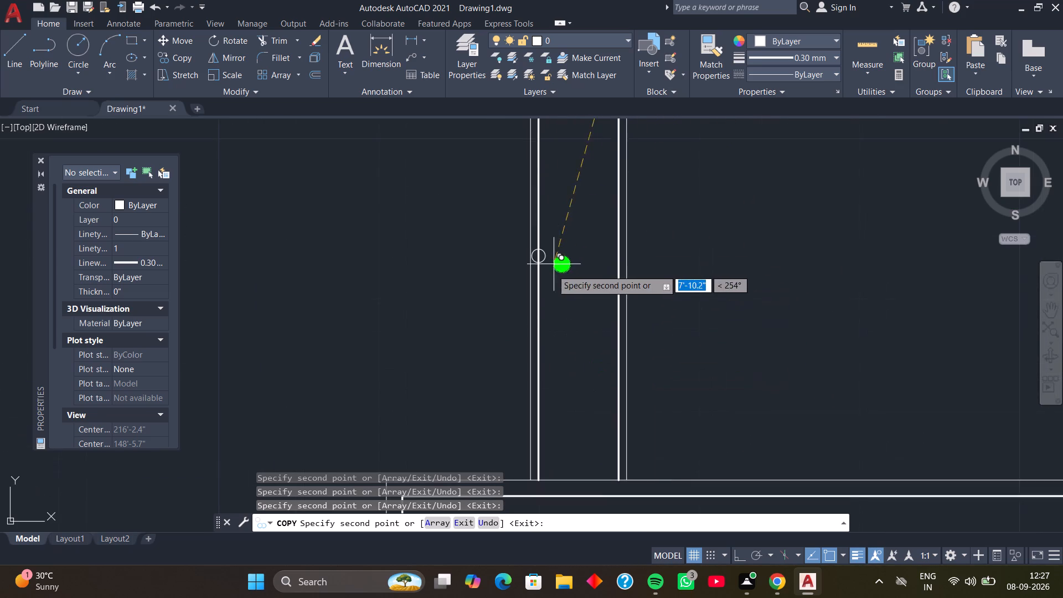
scroll(551, 273, "up", 3)
left_click(496, 203)
Place a last small green dot just below the left wall's outer core line, between the bottom wall's upper thin and core lines, and end the copy.
scroll(554, 256, "down", 2)
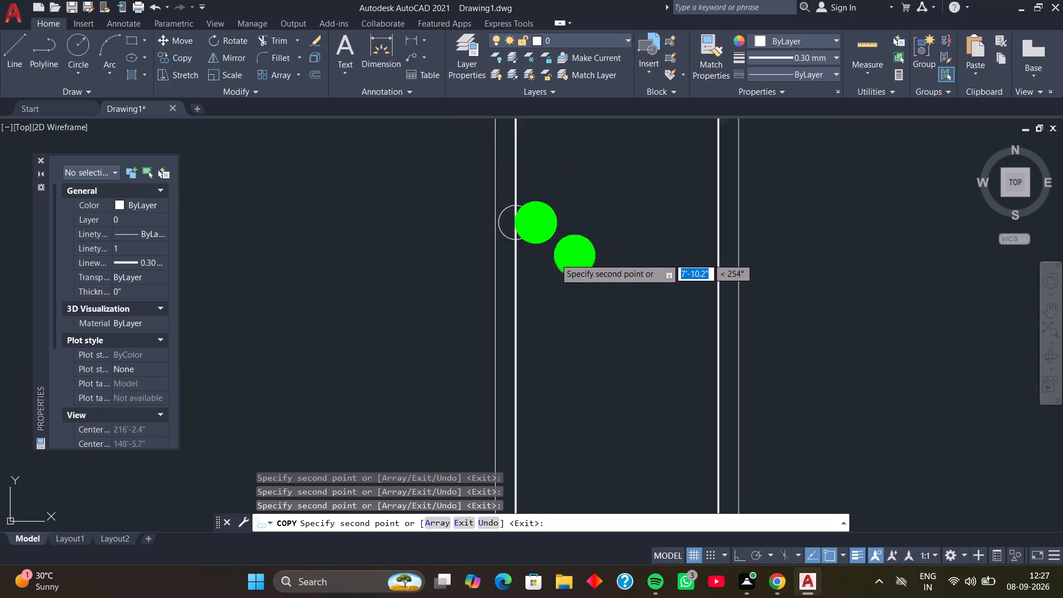
scroll(555, 258, "down", 1)
middle_click_drag(557, 327, 555, 256)
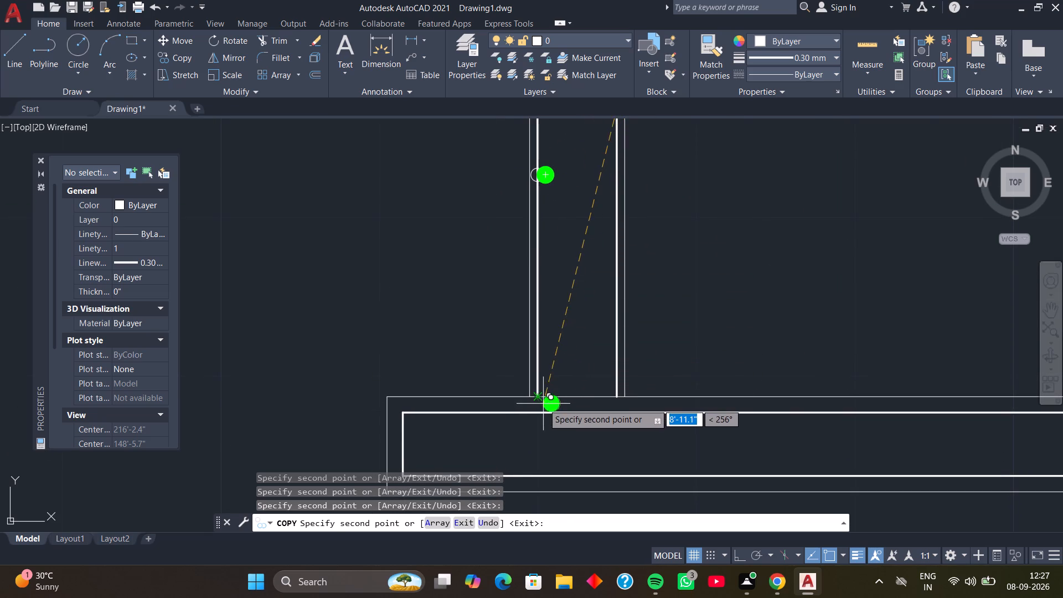
scroll(544, 402, "up", 2)
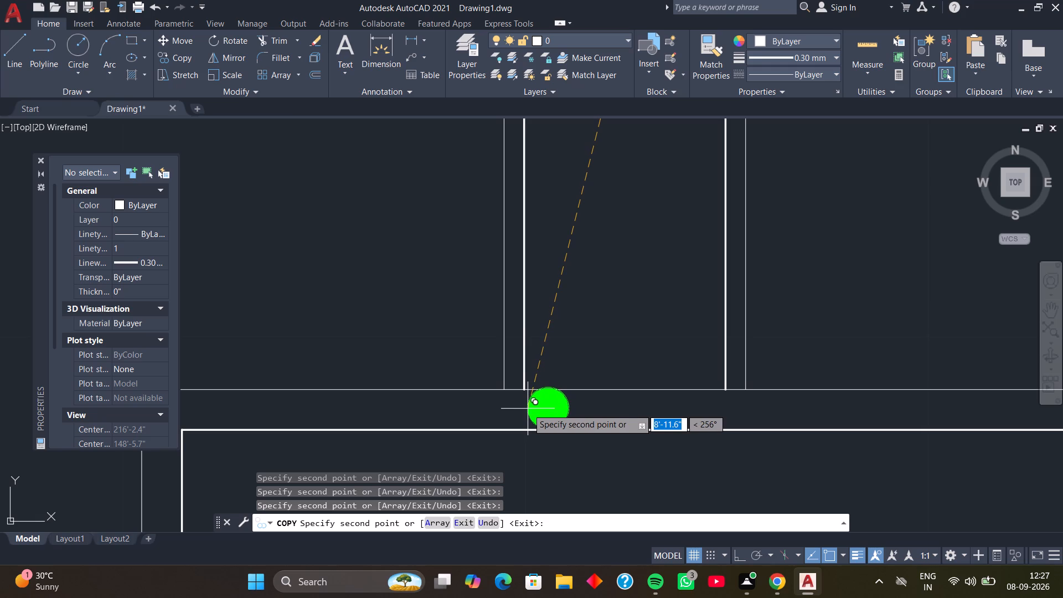
left_click(528, 409)
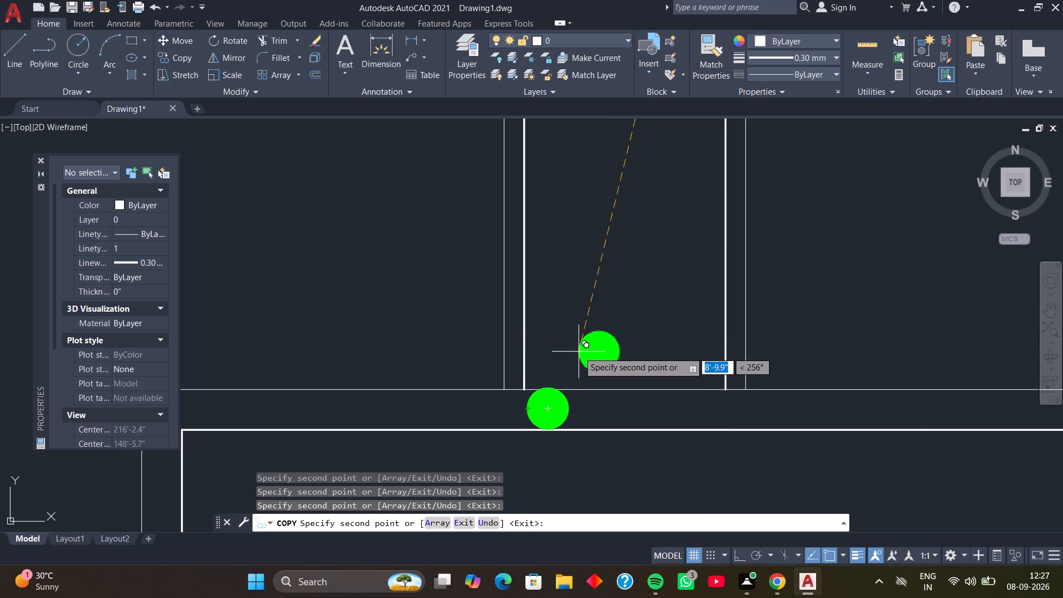
key("space")
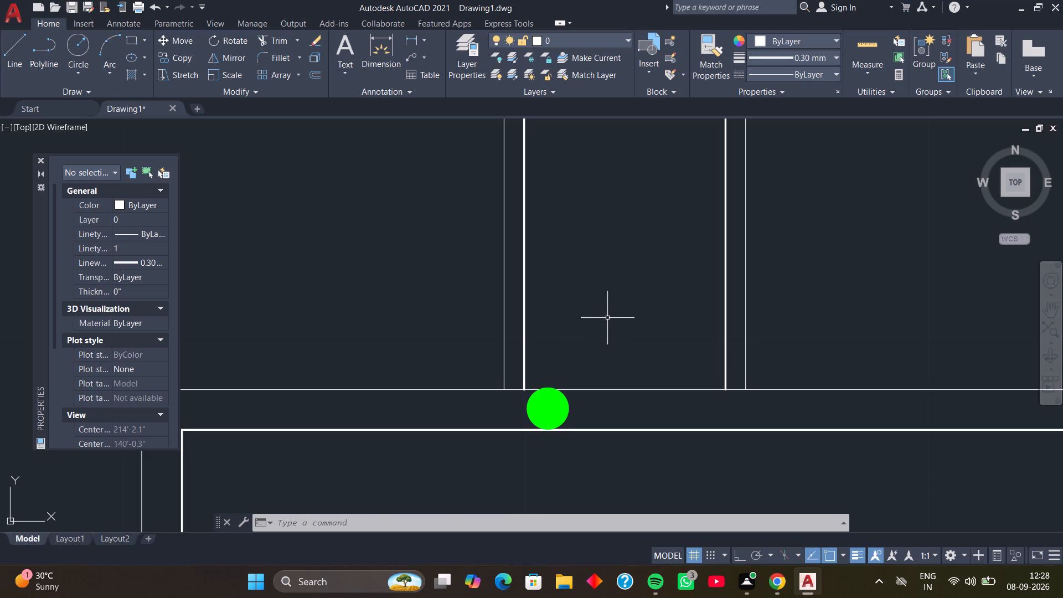
Examine the spacing of the green dots along the left wall's outer core line, from its base to the top corner.
scroll(601, 306, "down", 1)
middle_click_drag(624, 226, 619, 417)
scroll(617, 403, "down", 1)
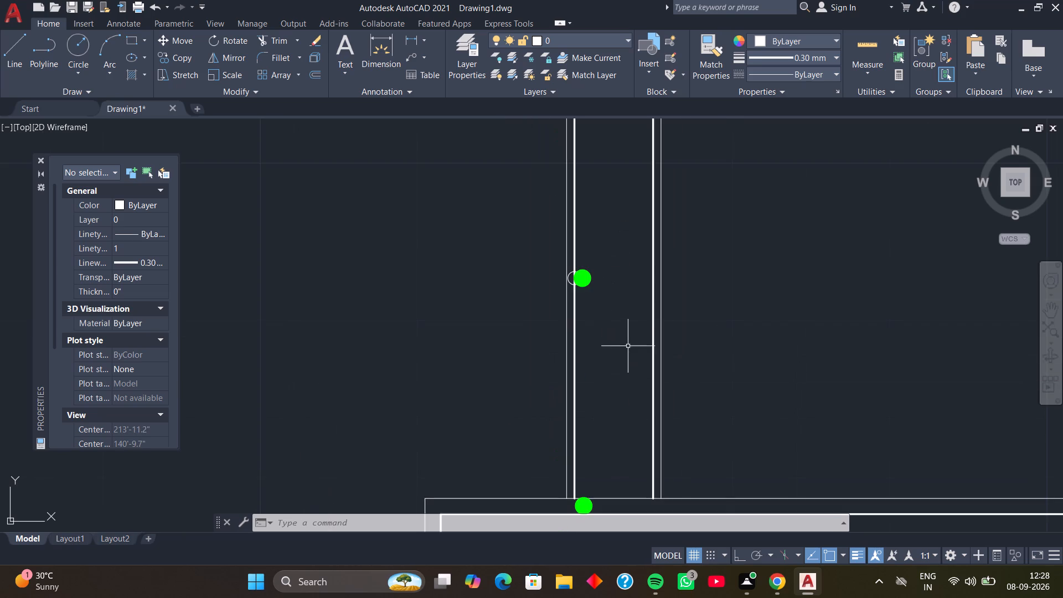
scroll(624, 326, "down", 1)
middle_click_drag(627, 308, 619, 417)
scroll(621, 310, "down", 1)
middle_click_drag(621, 274, 616, 286)
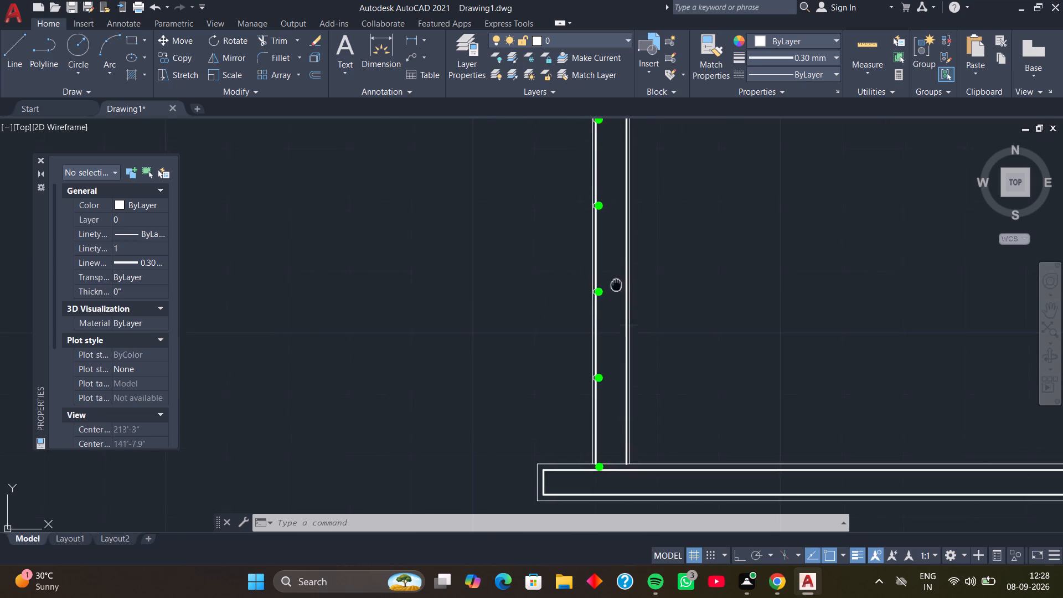
middle_click_drag(616, 286, 596, 386)
middle_click_drag(586, 265, 575, 459)
scroll(582, 408, "down", 1)
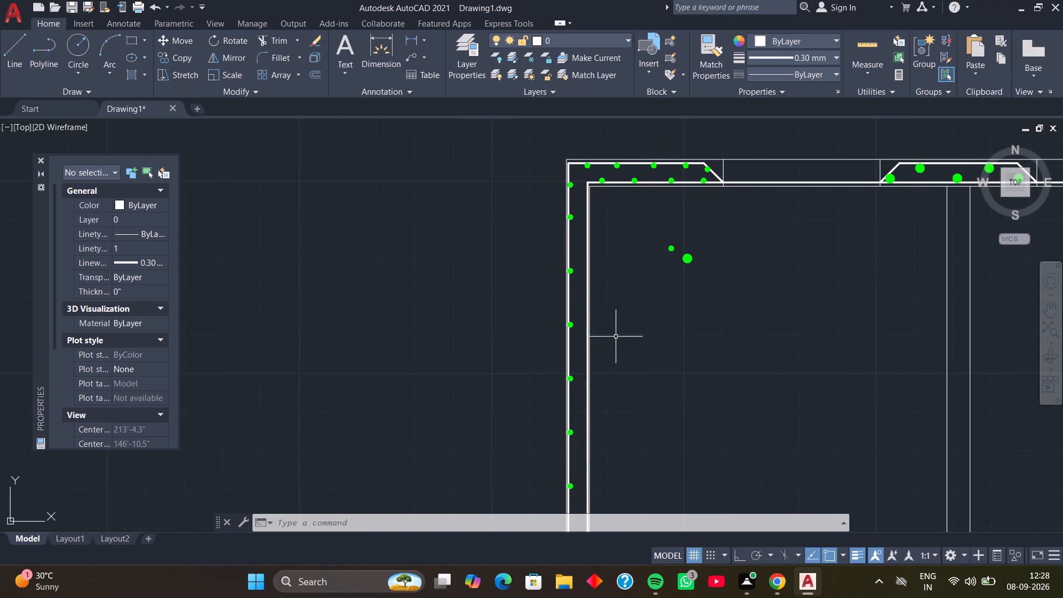
scroll(583, 217, "up", 3)
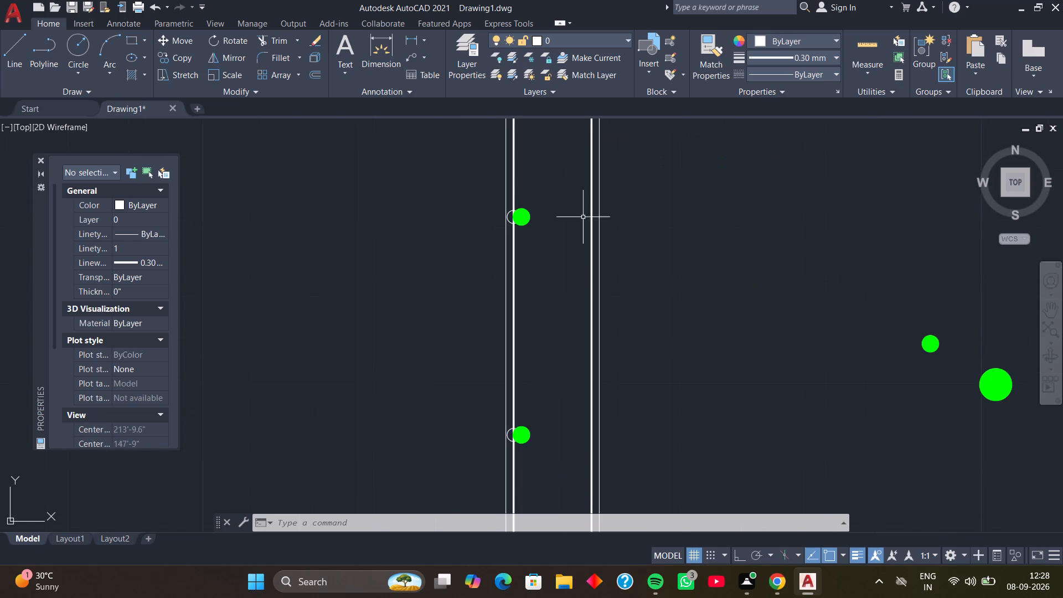
left_click(548, 204)
scroll(549, 203, "down", 2)
left_click(550, 198)
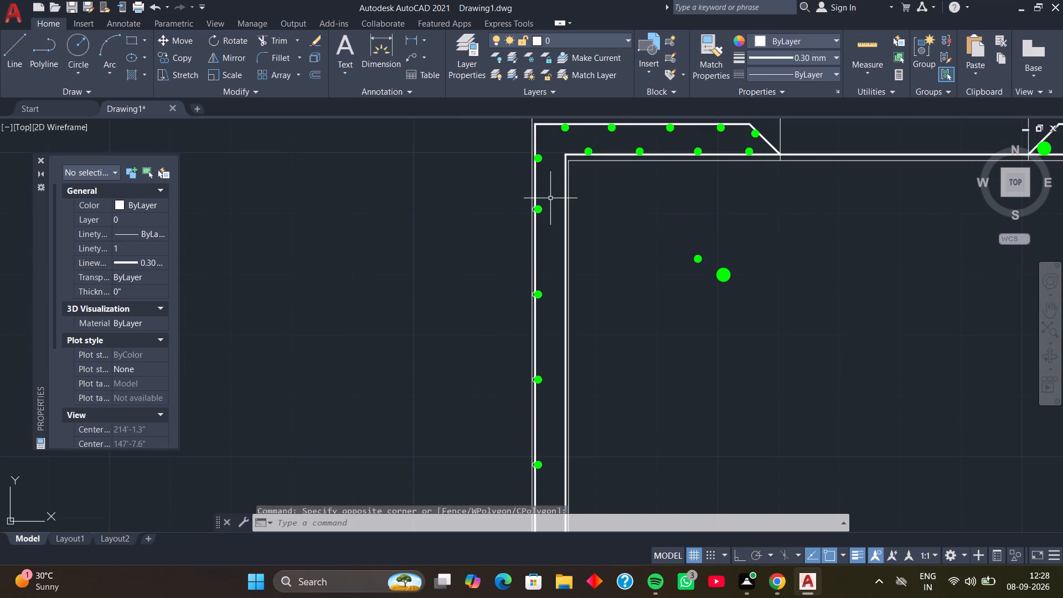
middle_click_drag(554, 176, 555, 220)
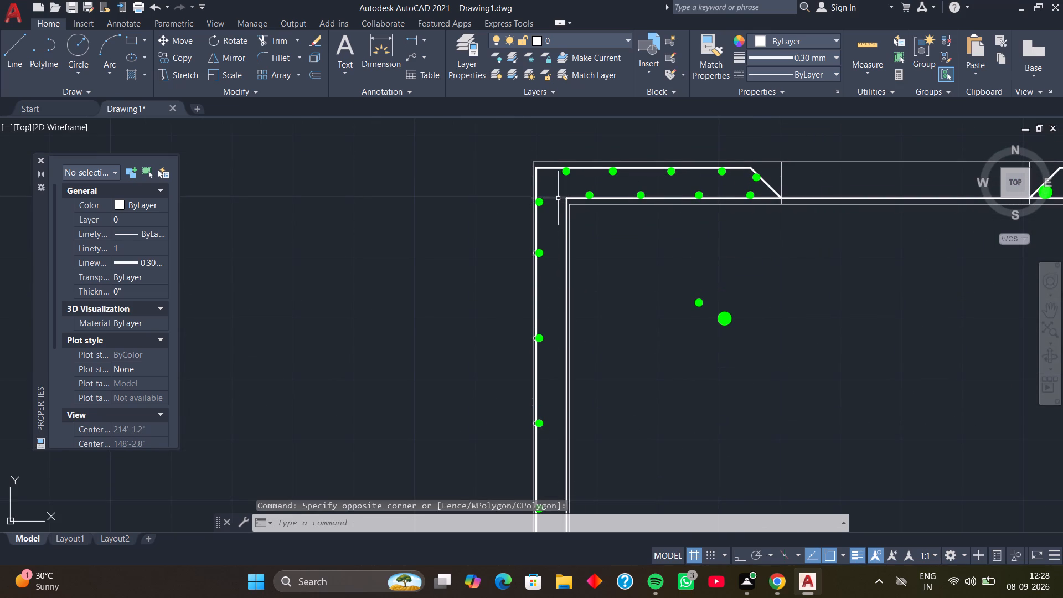
middle_click_drag(546, 298, 561, 194)
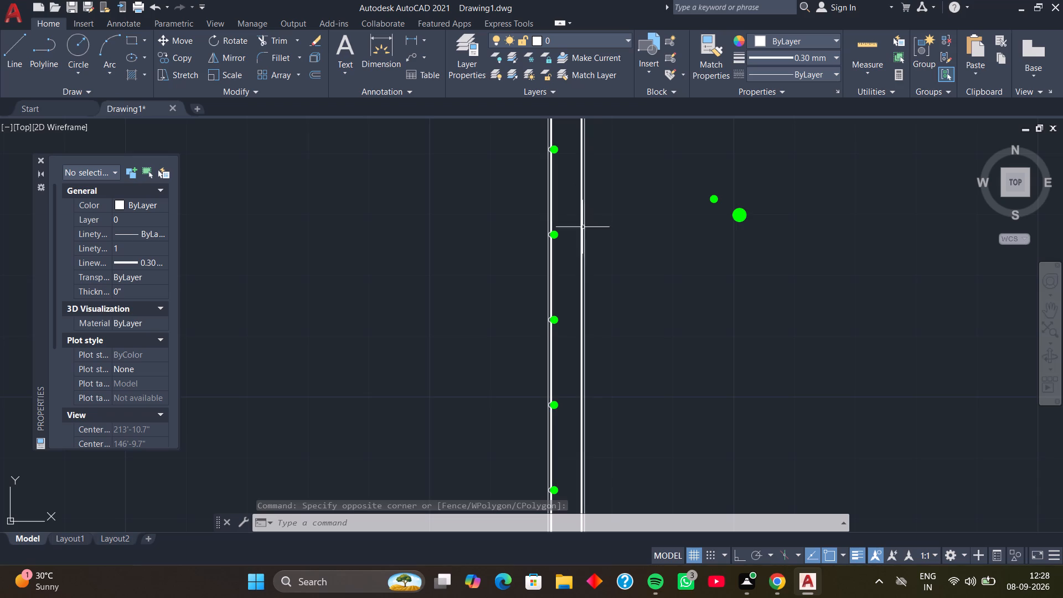
middle_click_drag(607, 331, 634, 198)
middle_click_drag(651, 324, 620, 245)
middle_click_drag(628, 356, 576, 250)
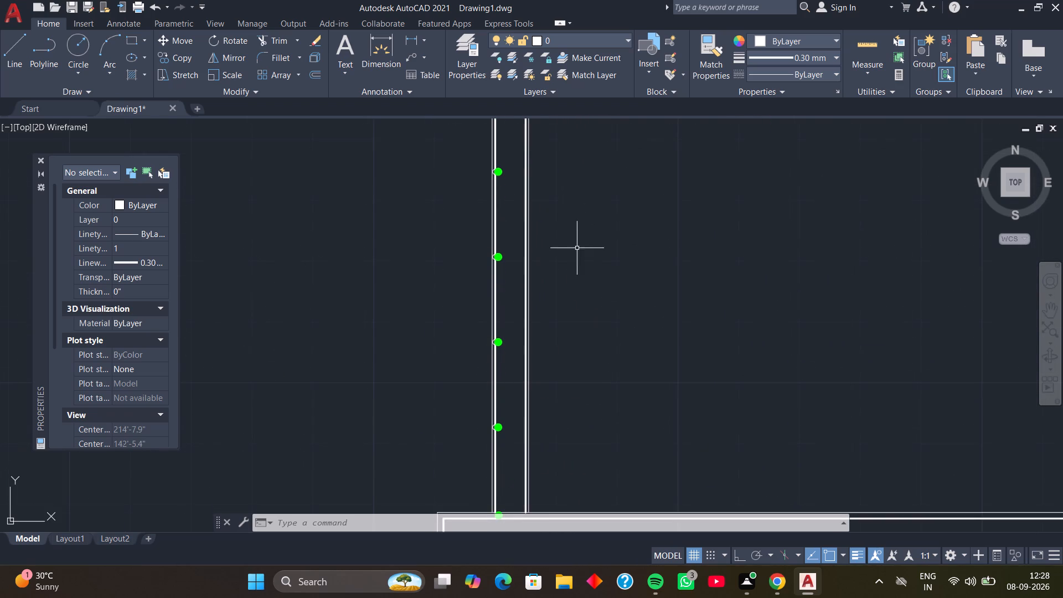
middle_click_drag(582, 307, 589, 230)
middle_click_drag(590, 230, 601, 346)
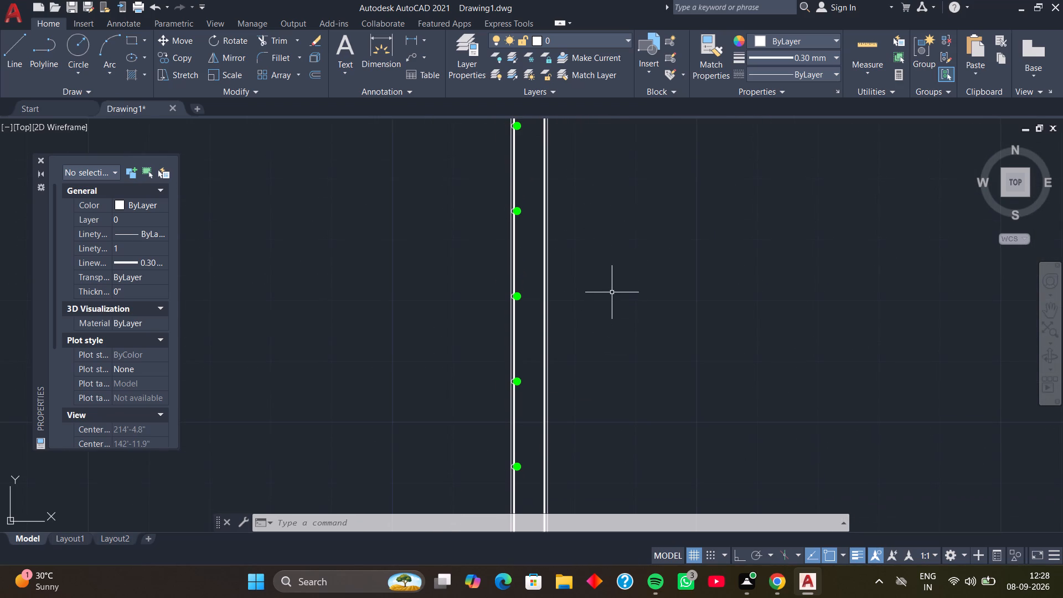
scroll(612, 262, "down", 1)
middle_click_drag(612, 264, 591, 389)
middle_click_drag(632, 257, 625, 408)
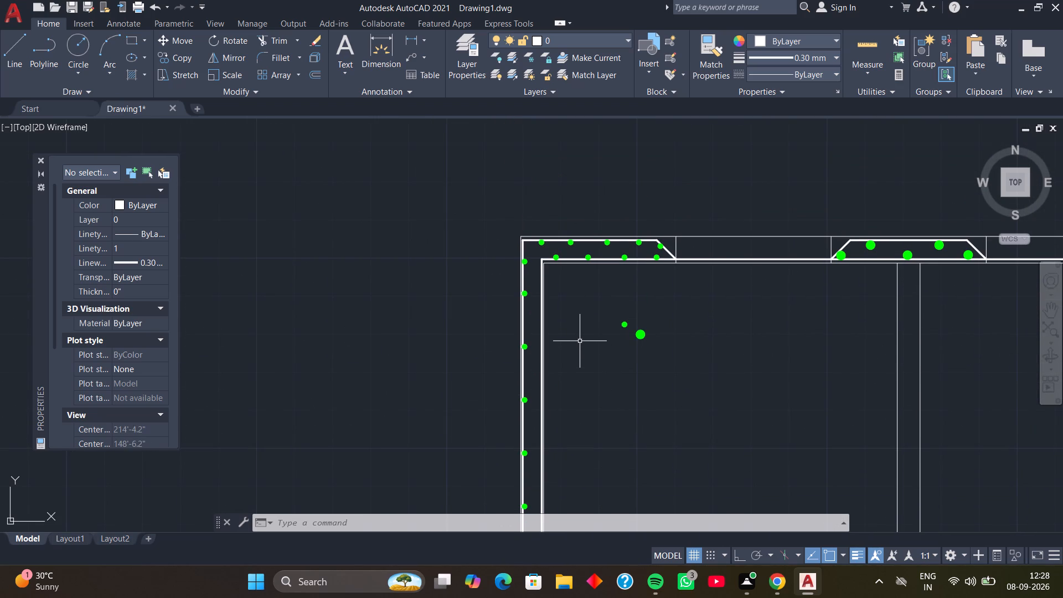
Start a multiple copy of the small green dot and place the first against the left wall's inner core line, between the top two outer dots.
scroll(579, 333, "up", 2)
left_click_drag(719, 296, 709, 304)
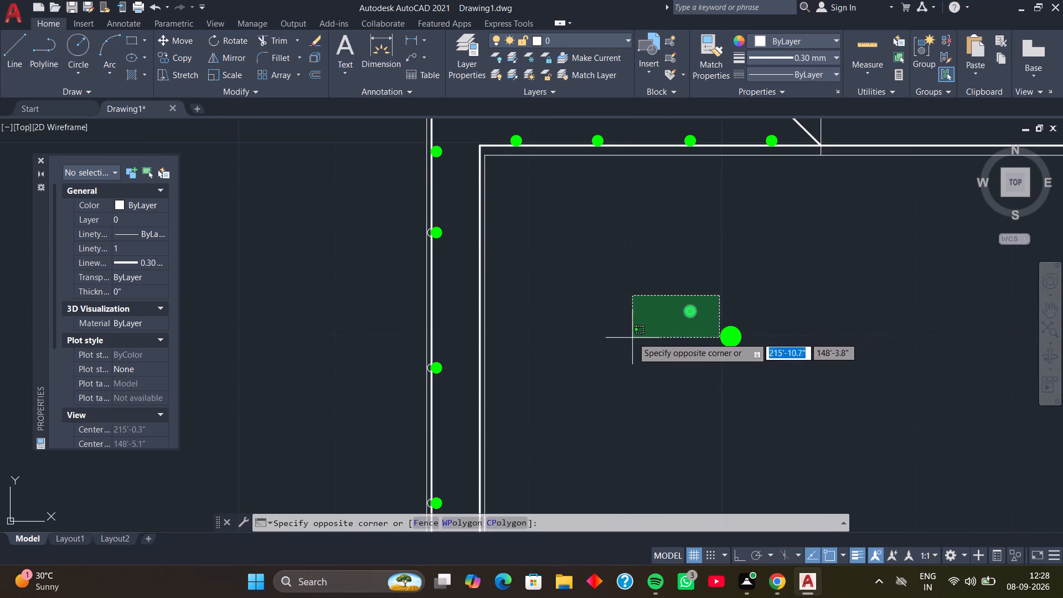
left_click(633, 337)
key("c")
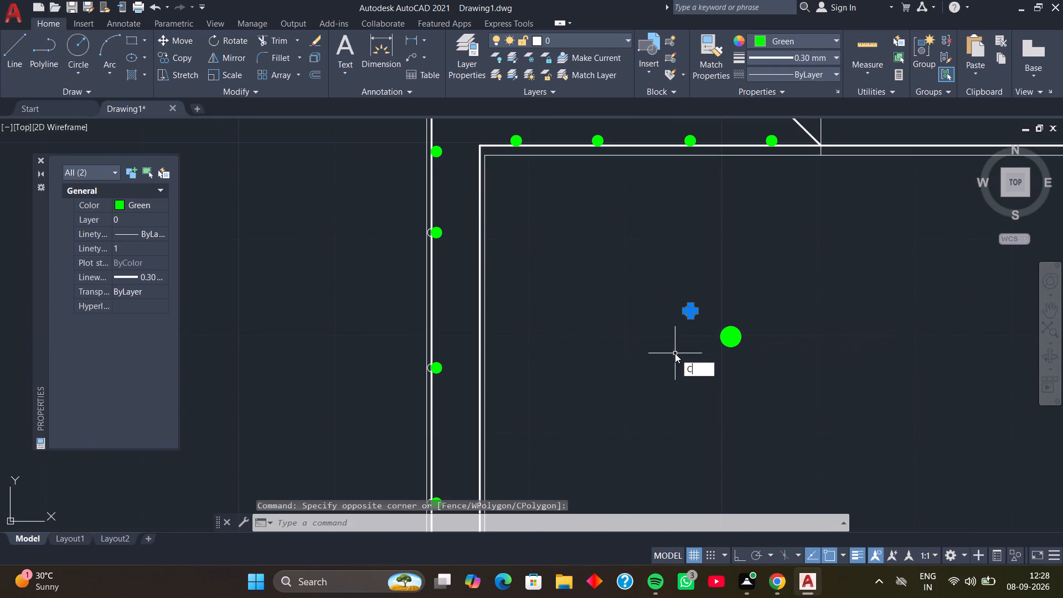
type("O M")
key("space")
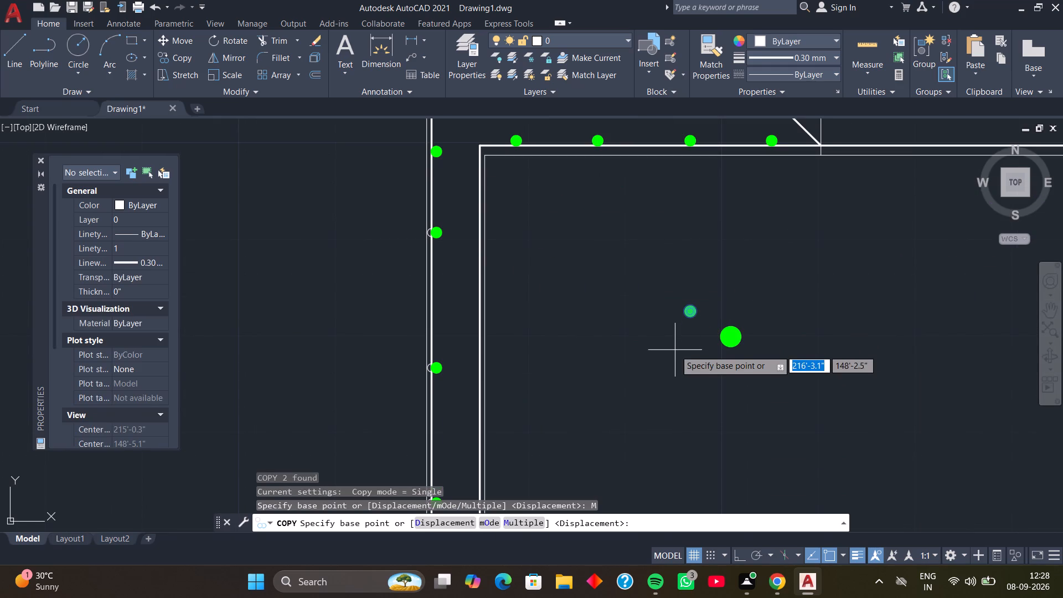
scroll(690, 317, "up", 2)
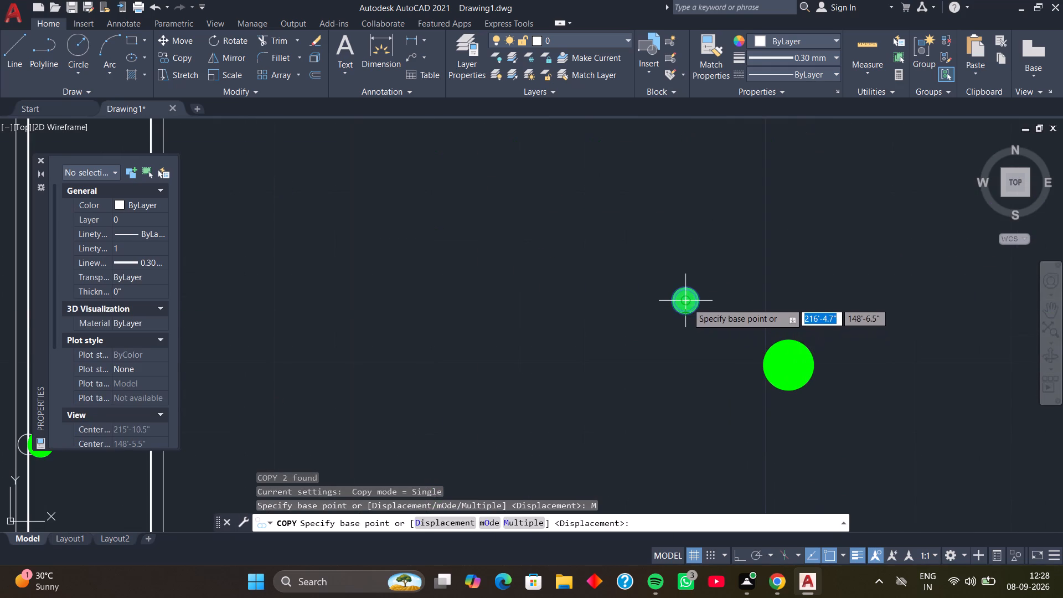
left_click(688, 302)
scroll(445, 235, "down", 3)
middle_click_drag(421, 227, 535, 283)
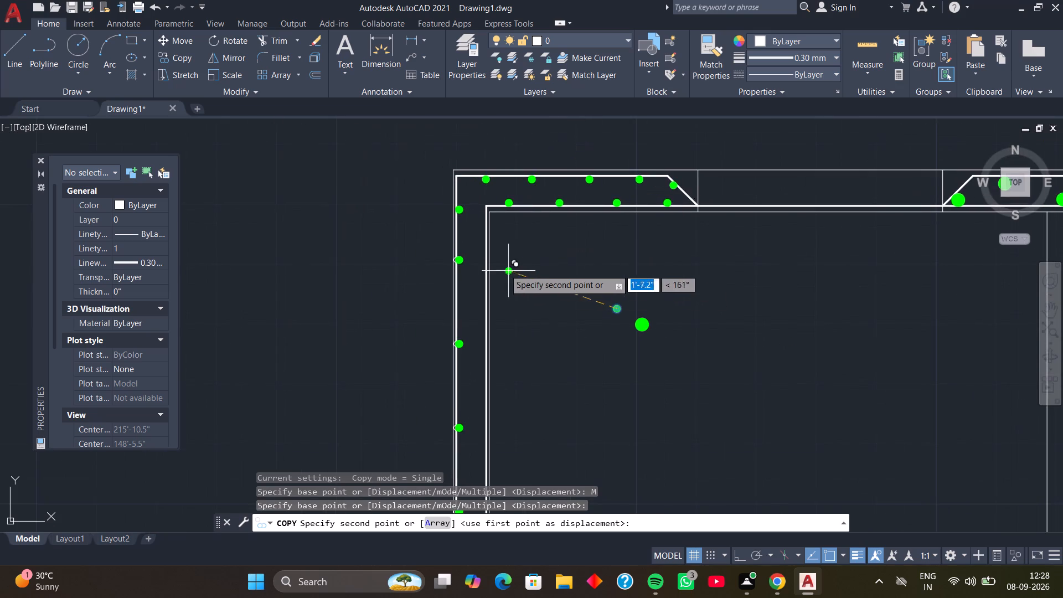
scroll(486, 254, "up", 3)
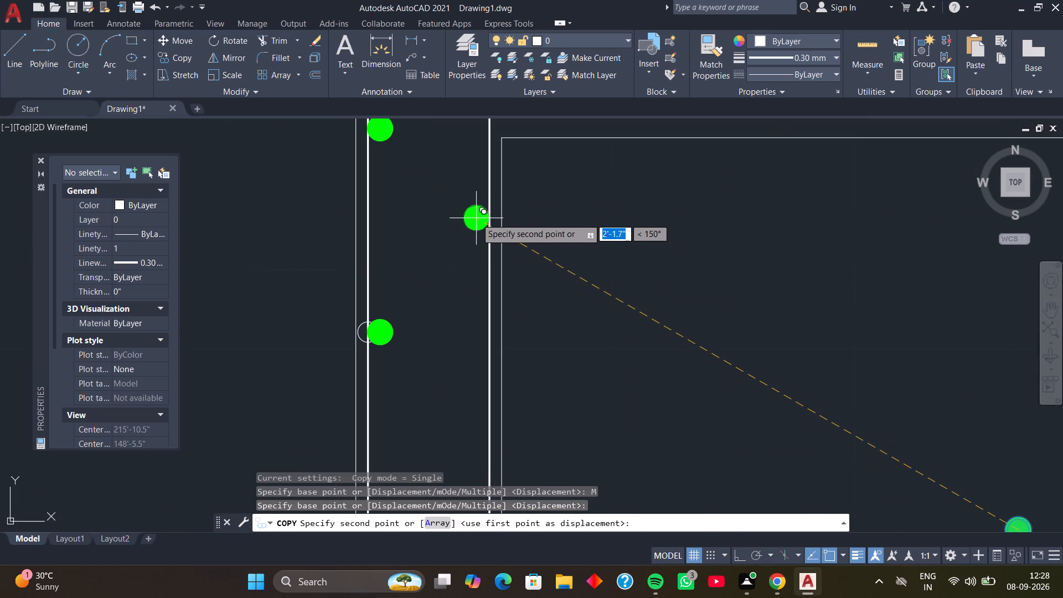
left_click(475, 218)
Place two more small green dot copies down the left wall's inner core line, level with the second and third gaps between the outer dots.
scroll(529, 262, "down", 2)
middle_click_drag(529, 306, 564, 240)
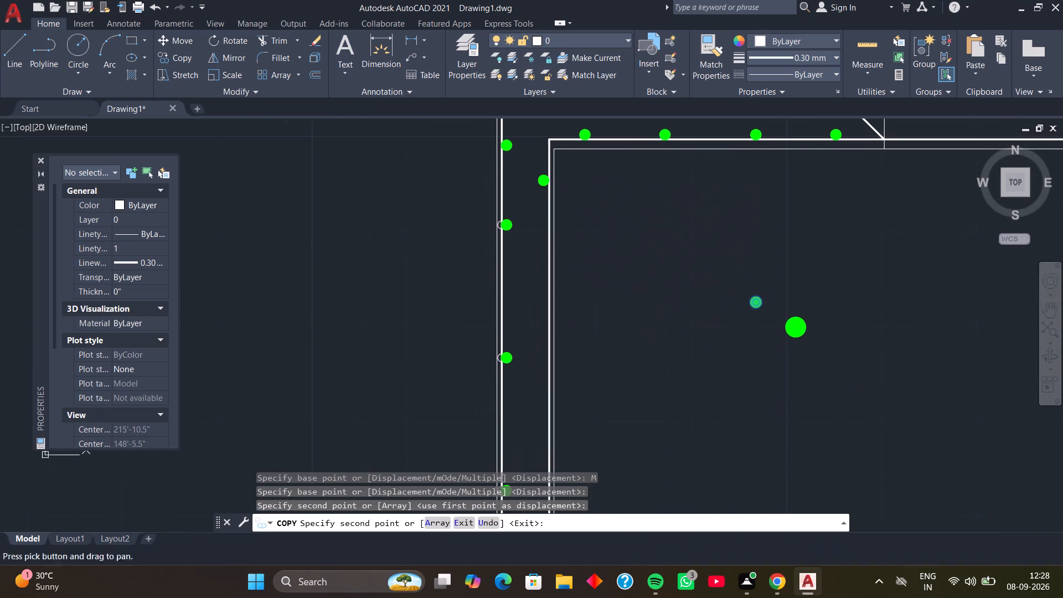
scroll(546, 280, "up", 2)
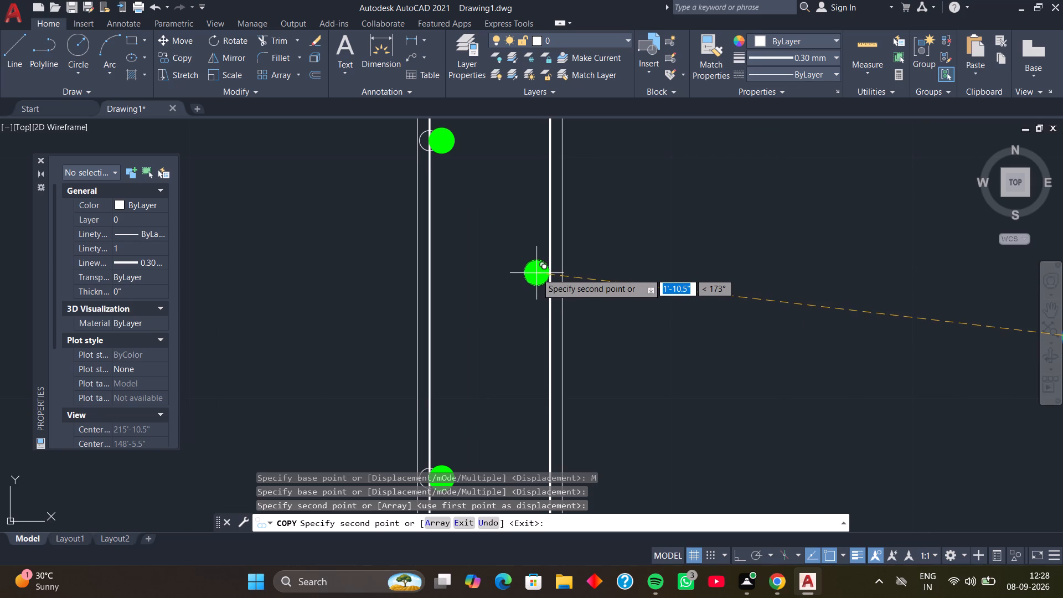
left_click(536, 275)
scroll(577, 274, "down", 2)
middle_click_drag(593, 333, 600, 221)
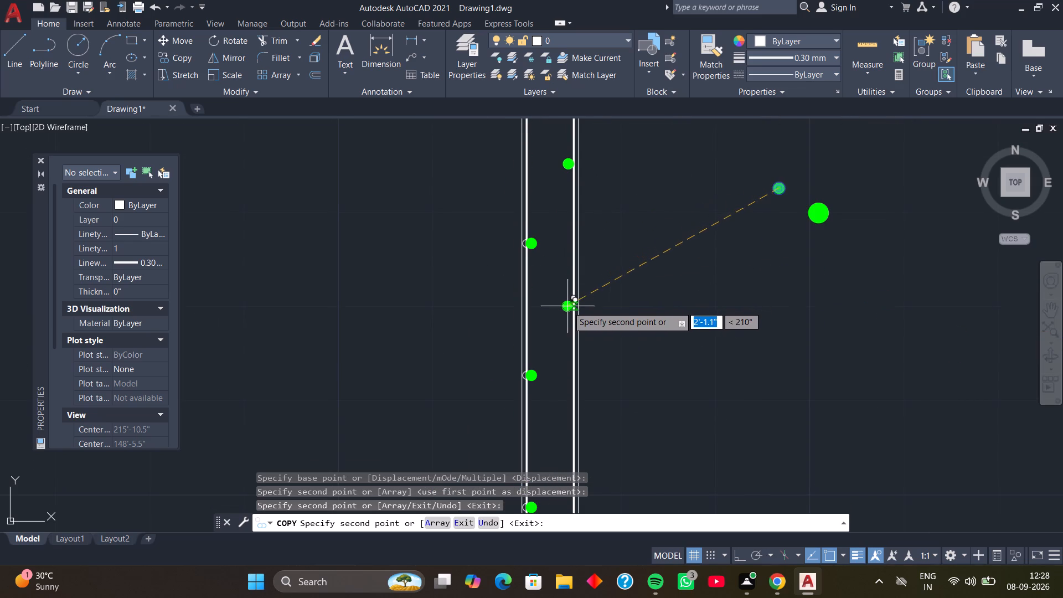
left_click(568, 299)
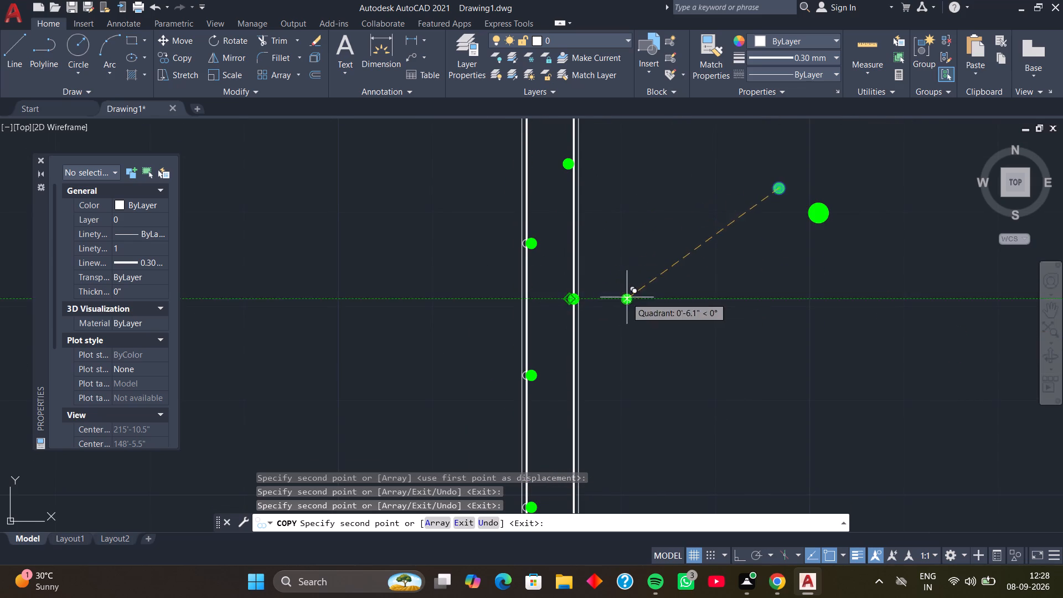
Place small green dot copies against the left wall's inner core line, level with the fourth and fifth gaps between the outer dots.
scroll(627, 297, "down", 2)
middle_click_drag(628, 338, 617, 252)
scroll(598, 270, "up", 3)
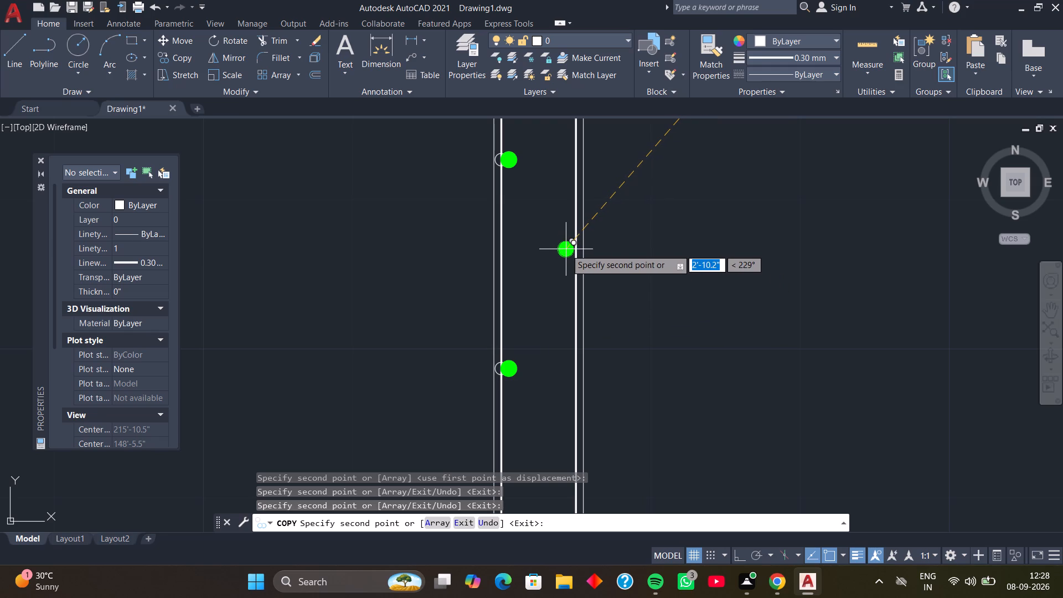
left_click(567, 250)
scroll(623, 248, "down", 2)
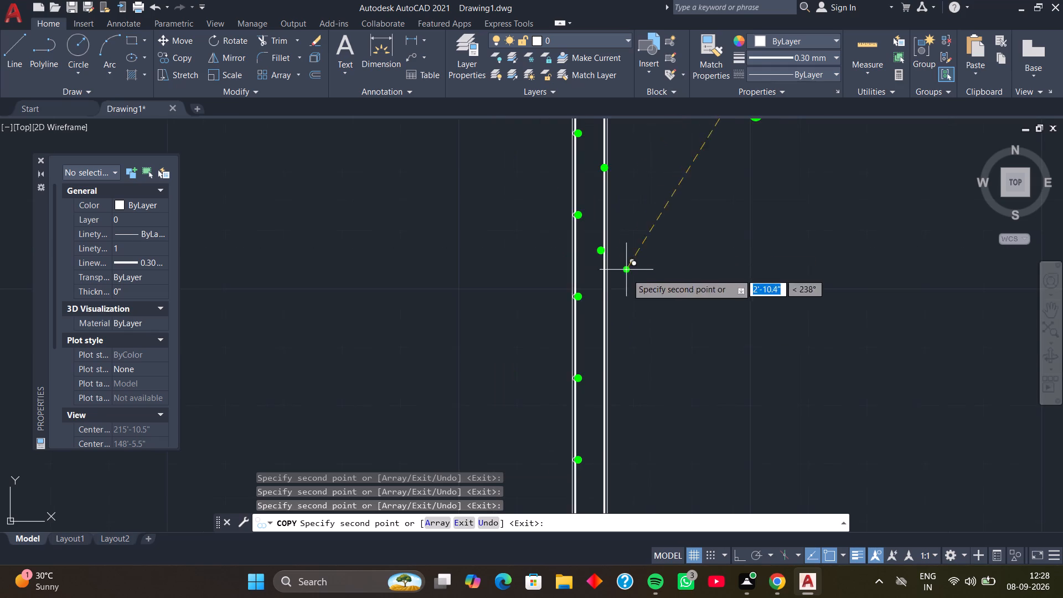
middle_click_drag(625, 302, 621, 201)
scroll(602, 234, "up", 2)
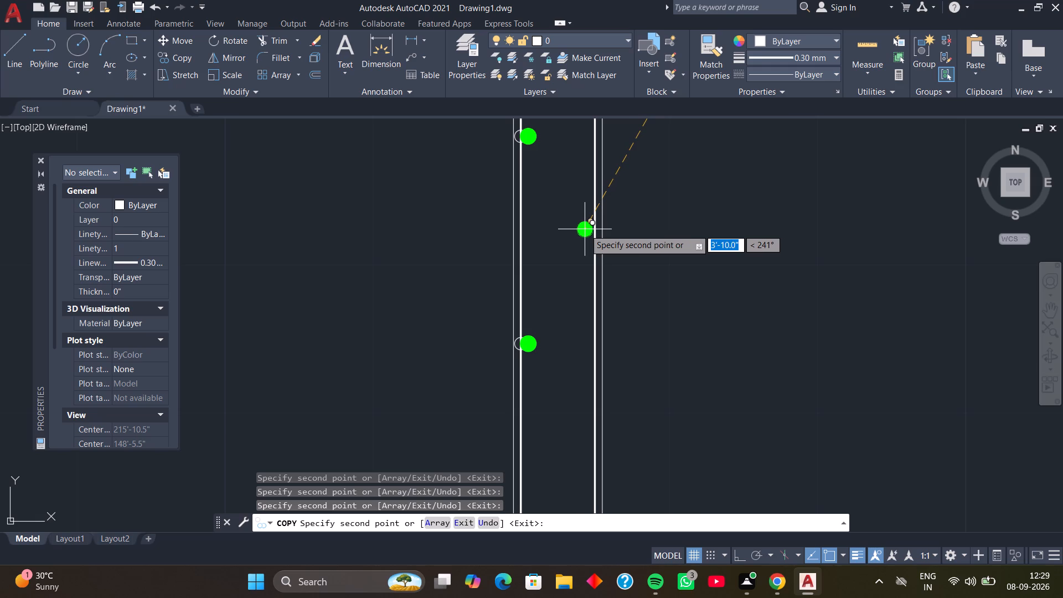
left_click(585, 229)
Place small green dot copies against the left wall's inner core line, level with the sixth and seventh gaps between the outer dots.
scroll(622, 243, "down", 2)
middle_click_drag(625, 316, 608, 245)
scroll(599, 254, "up", 3)
scroll(556, 228, "down", 1)
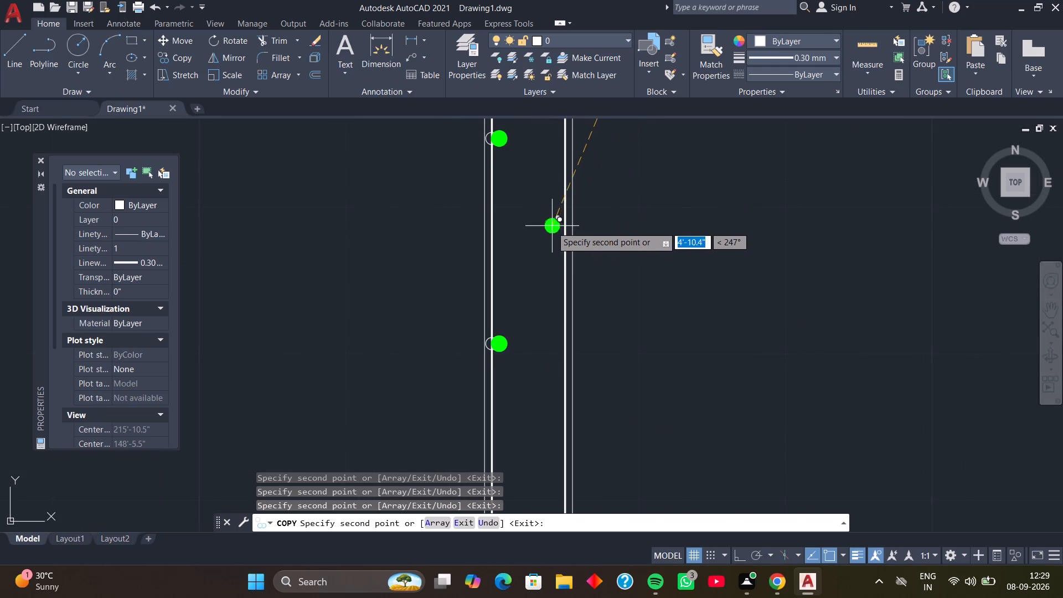
left_click(556, 235)
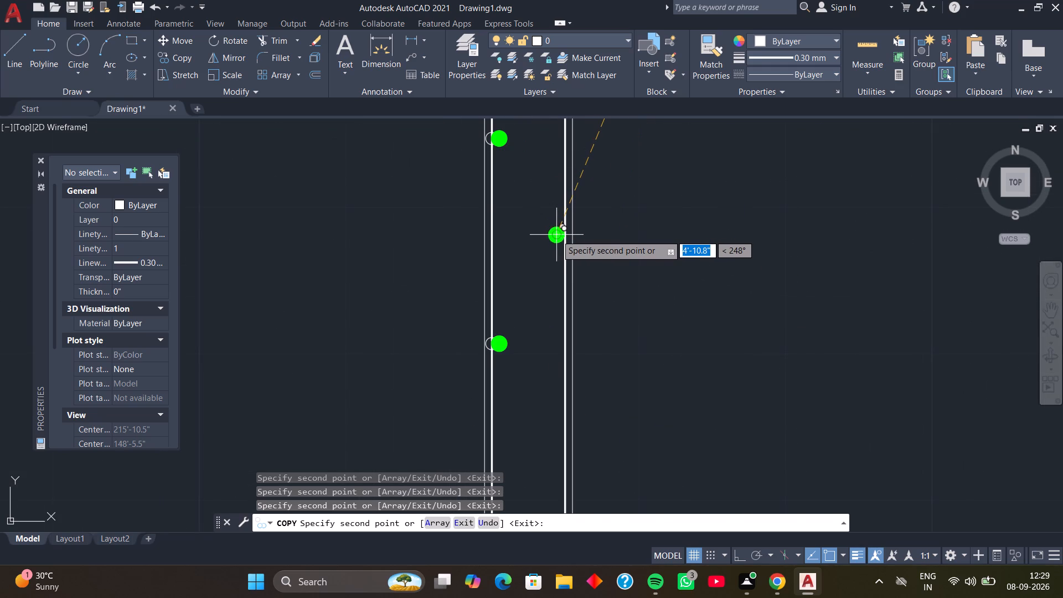
scroll(602, 229, "down", 2)
middle_click_drag(621, 291, 612, 211)
scroll(580, 239, "up", 1)
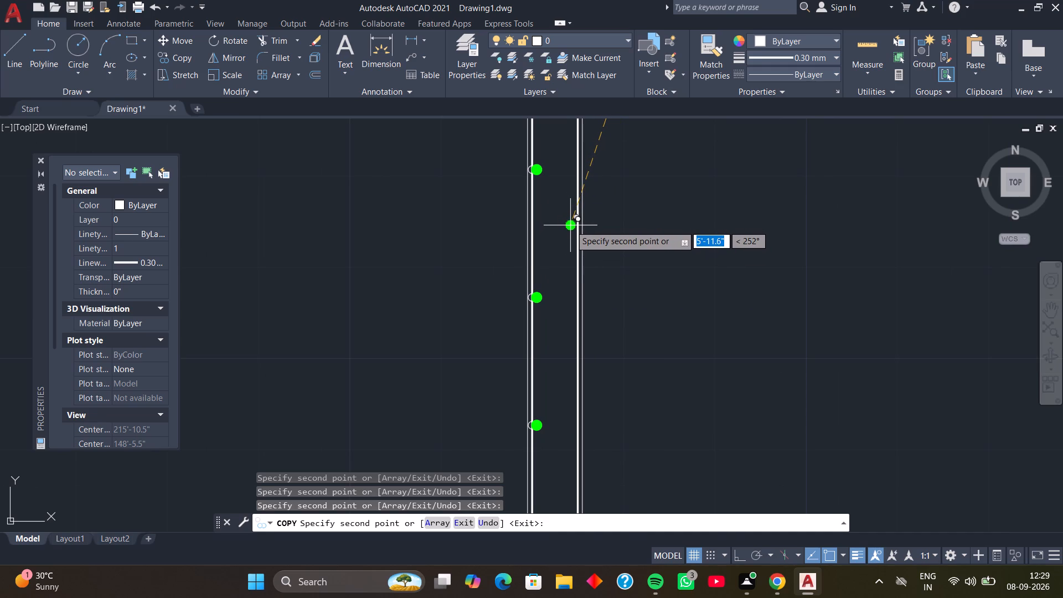
left_click(571, 225)
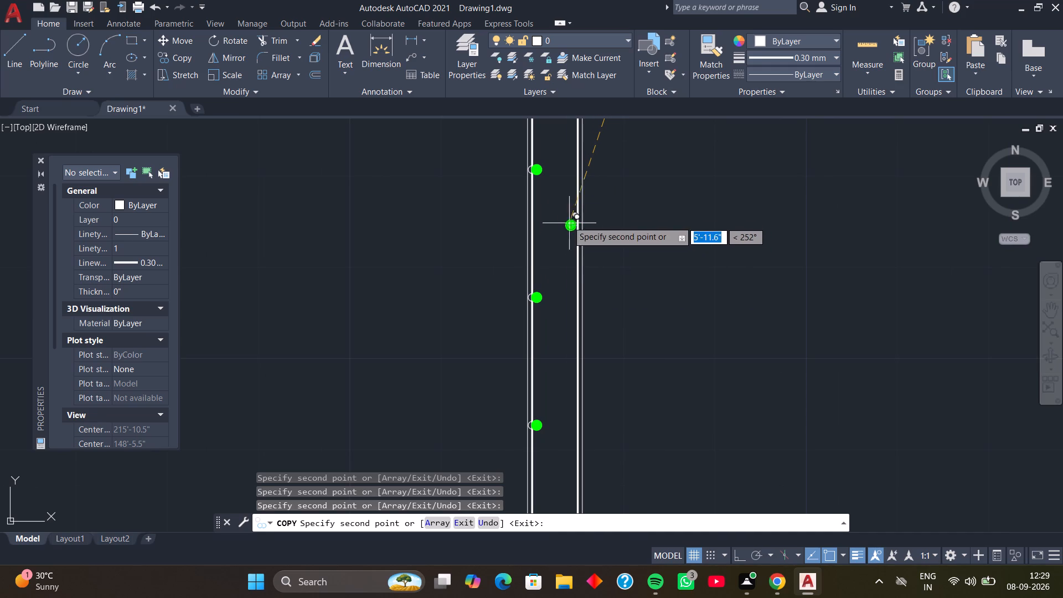
Place small green dot copies against the left wall's inner core line at the last two gaps above the bottom wall, and end the copy.
middle_click_drag(556, 348, 541, 208)
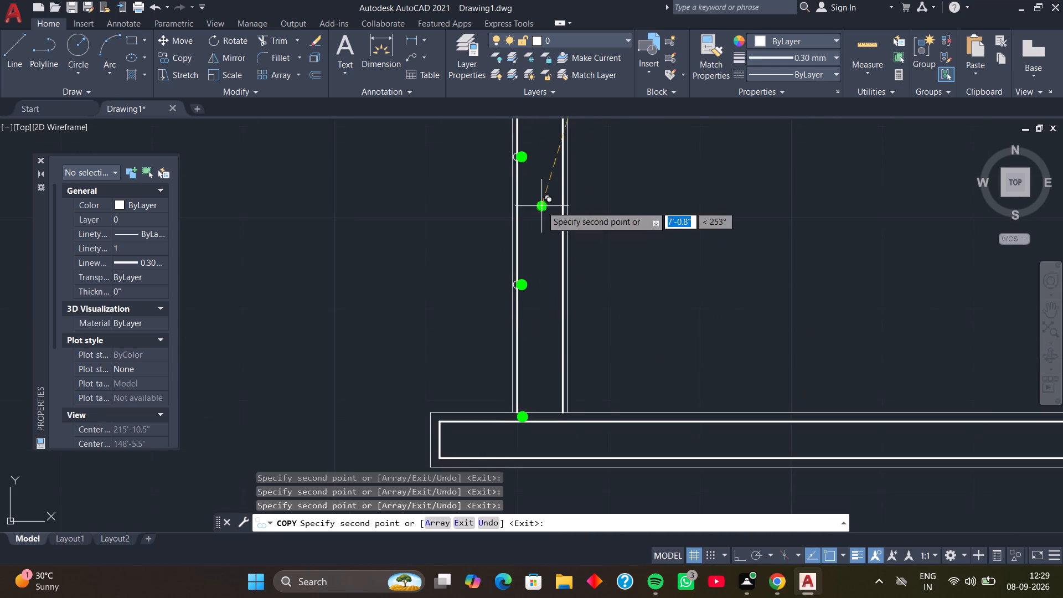
scroll(545, 218, "up", 1)
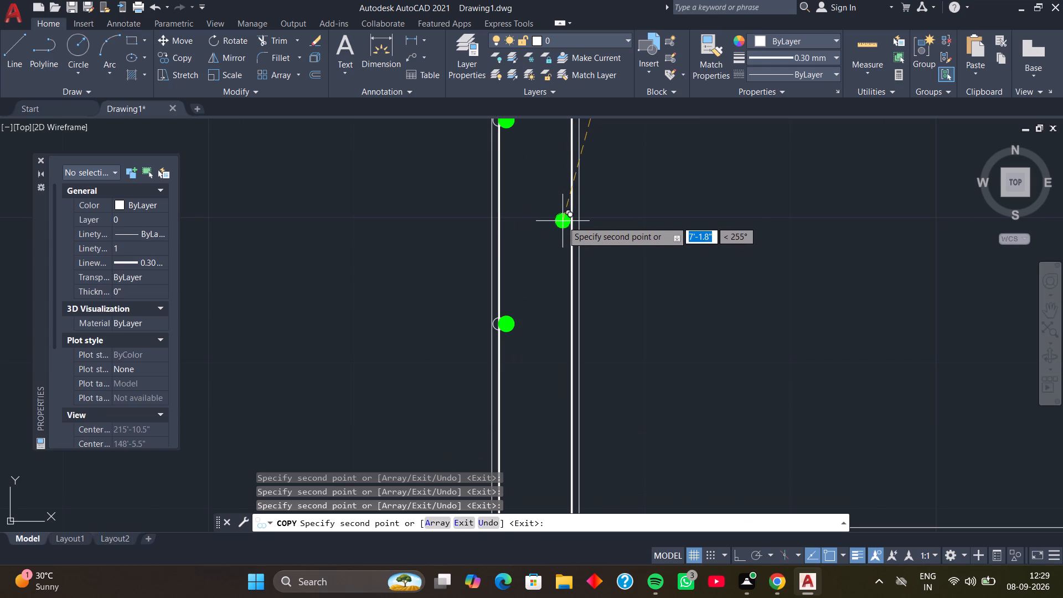
left_click(563, 221)
scroll(563, 340, "down", 1)
middle_click_drag(561, 343, 564, 234)
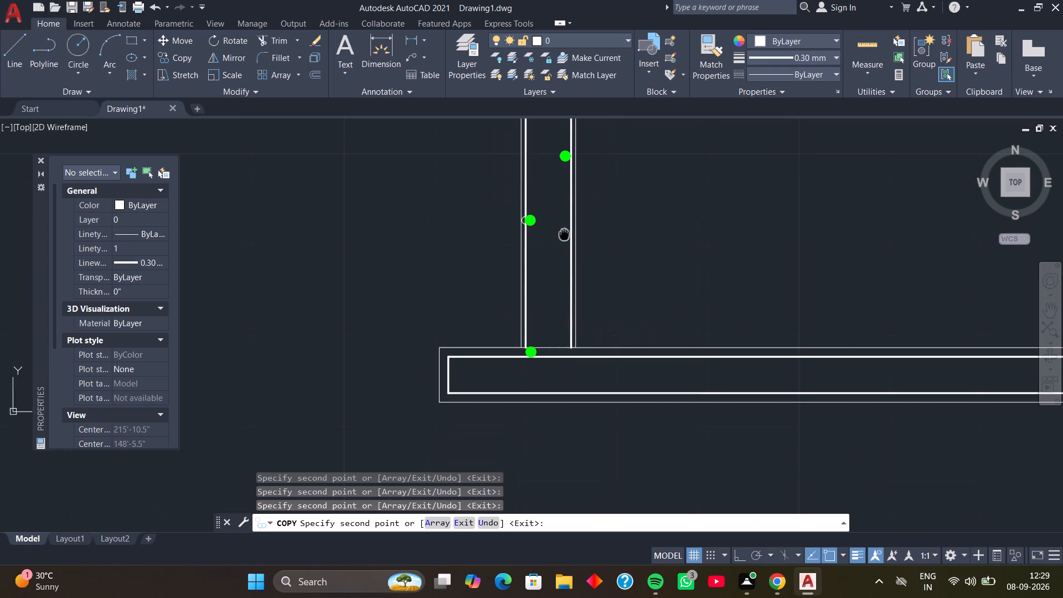
scroll(565, 280, "up", 2)
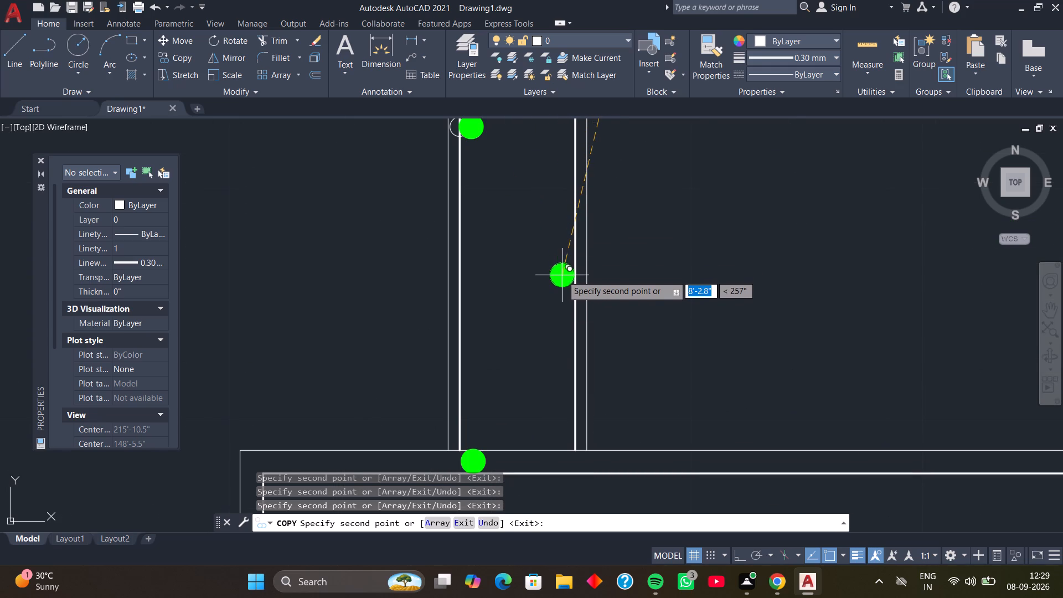
left_click(562, 275)
scroll(617, 225, "down", 3)
middle_click_drag(645, 200, 640, 219)
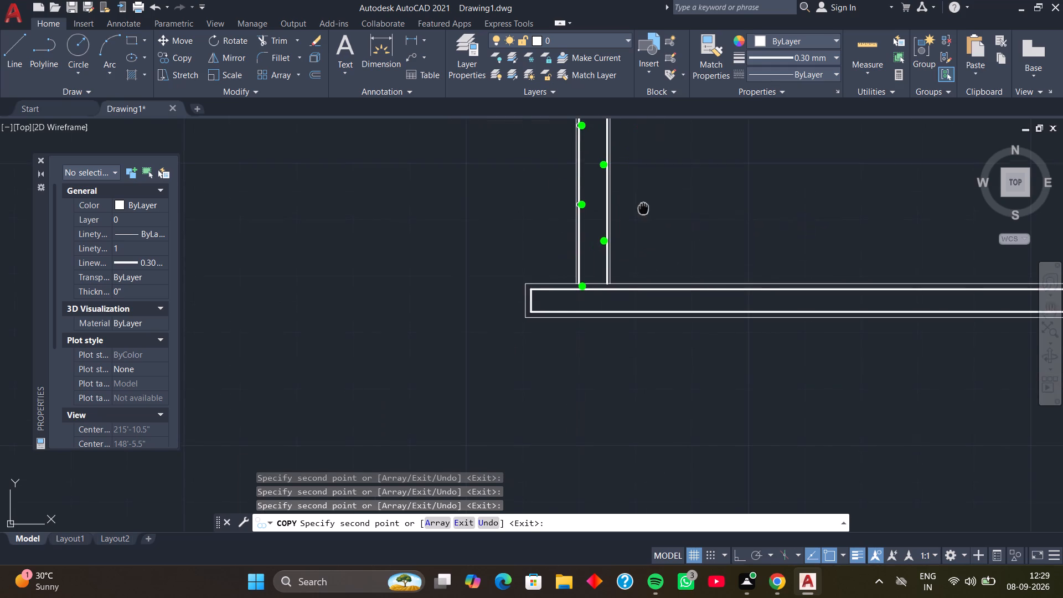
middle_click_drag(640, 219, 626, 377)
middle_click_drag(645, 218, 645, 391)
scroll(663, 267, "down", 2)
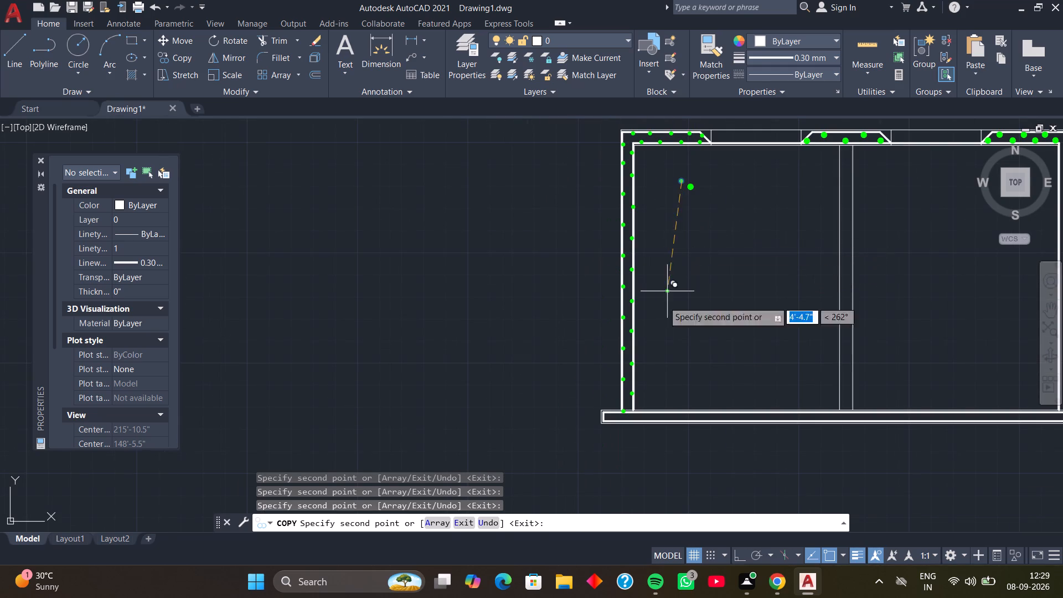
middle_click_drag(709, 238, 628, 337)
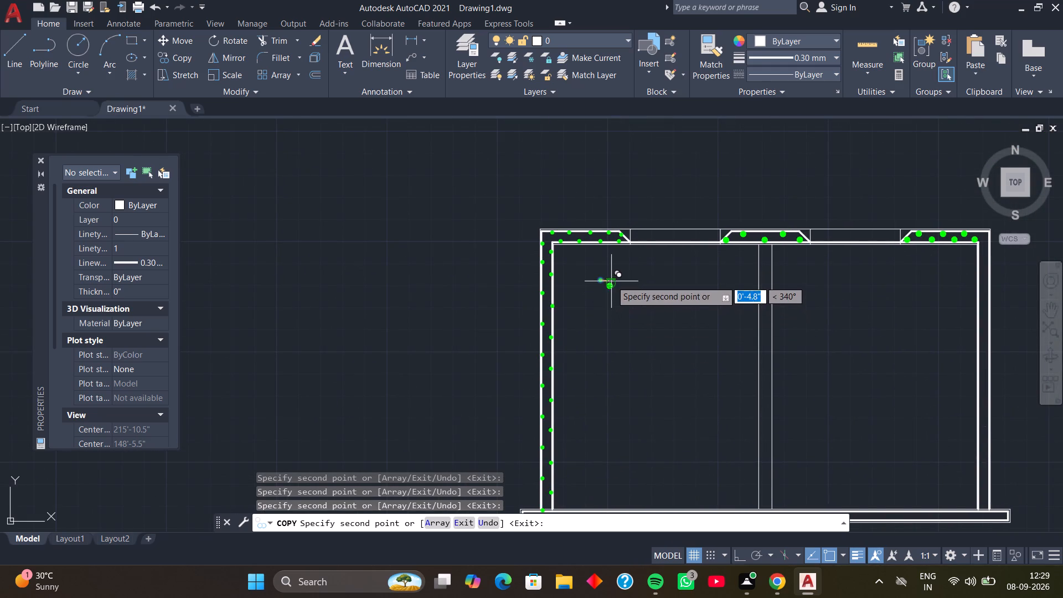
key("Escape")
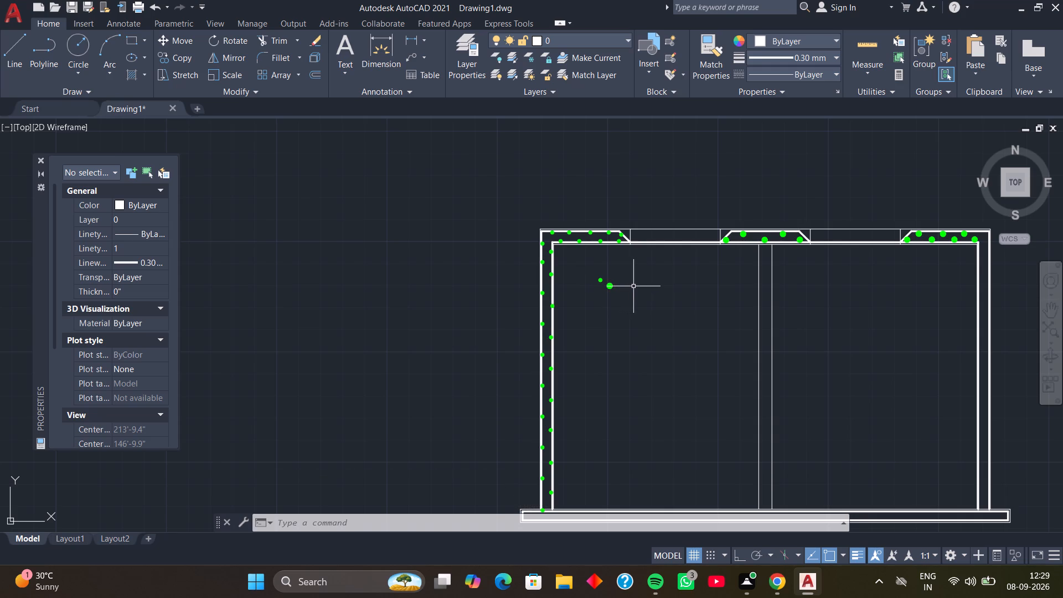
Start a multiple copy of the larger green dot and place the first in the bottom wall's lower-left core corner, touching the lower core line.
scroll(629, 283, "up", 3)
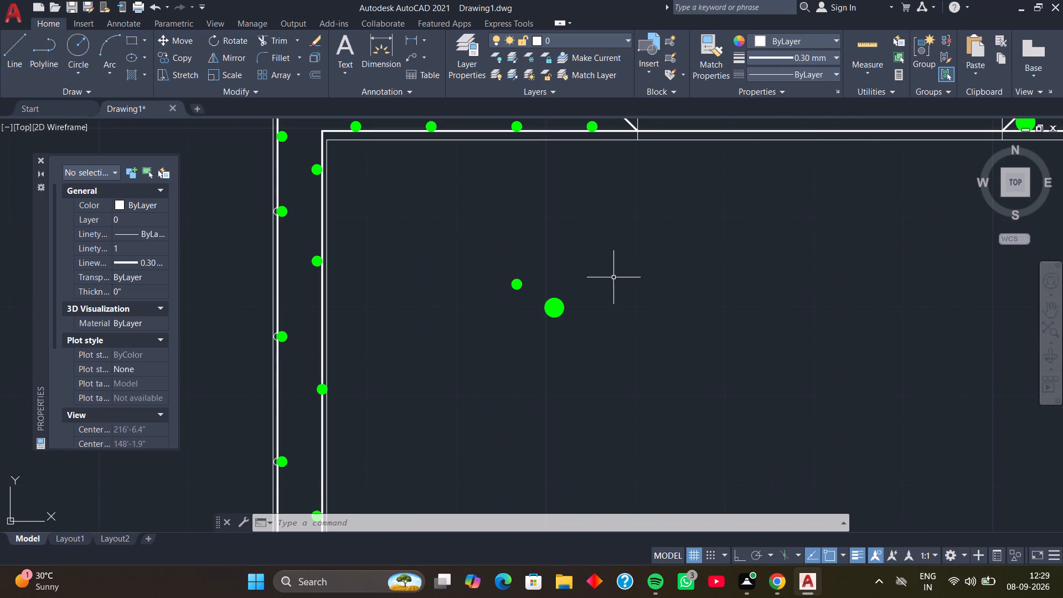
left_click_drag(598, 275, 596, 280)
left_click(540, 332)
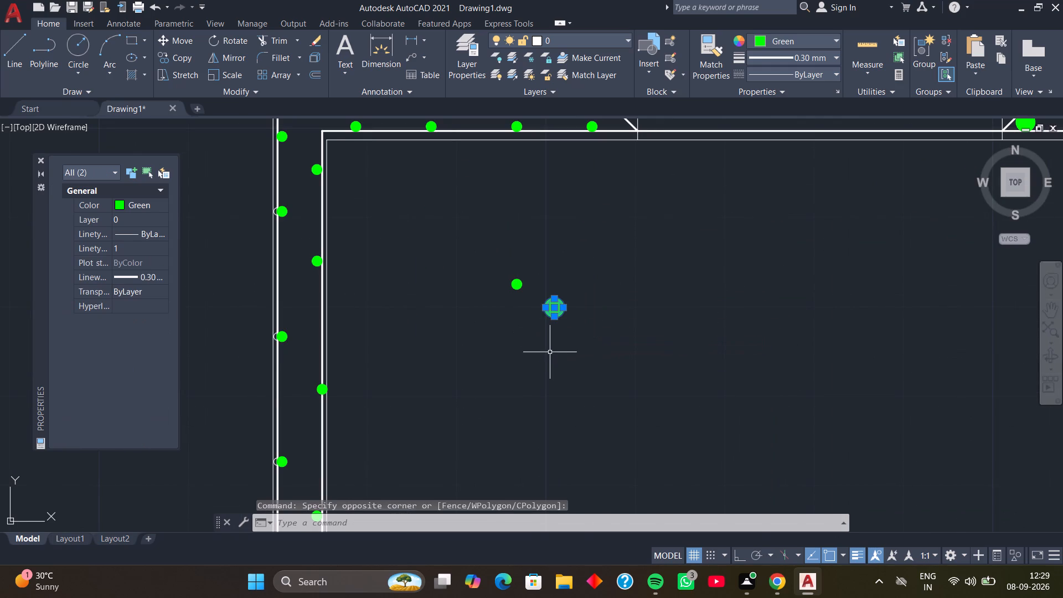
key("c")
key("o")
key("space")
type("M")
key("space")
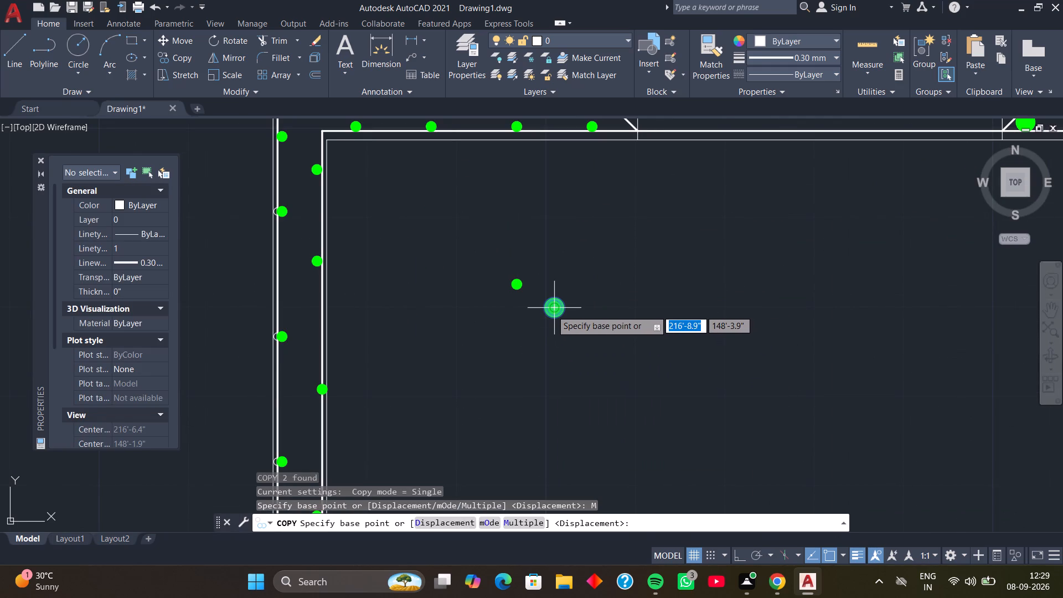
left_click(551, 310)
scroll(541, 364, "down", 2)
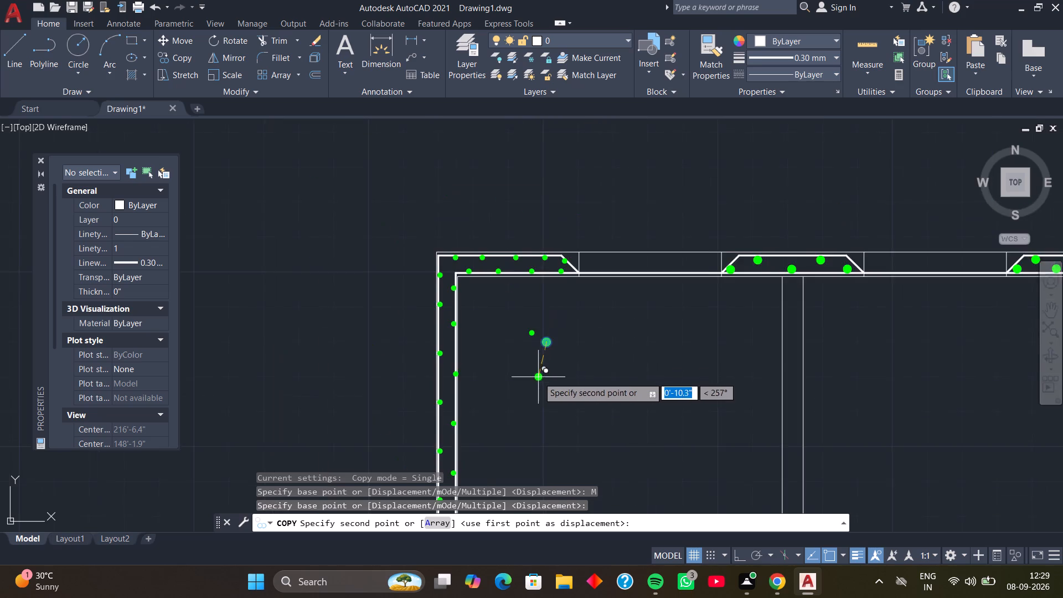
middle_click_drag(540, 376, 584, 273)
middle_click_drag(560, 382, 641, 221)
middle_click_drag(597, 377, 646, 282)
scroll(582, 373, "up", 4)
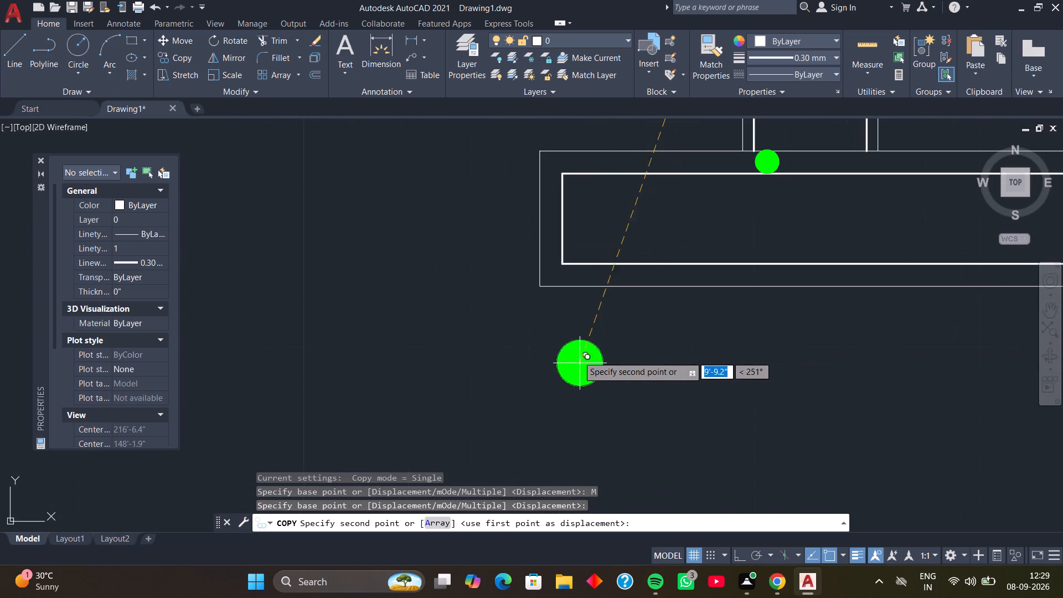
middle_click_drag(580, 321, 558, 392)
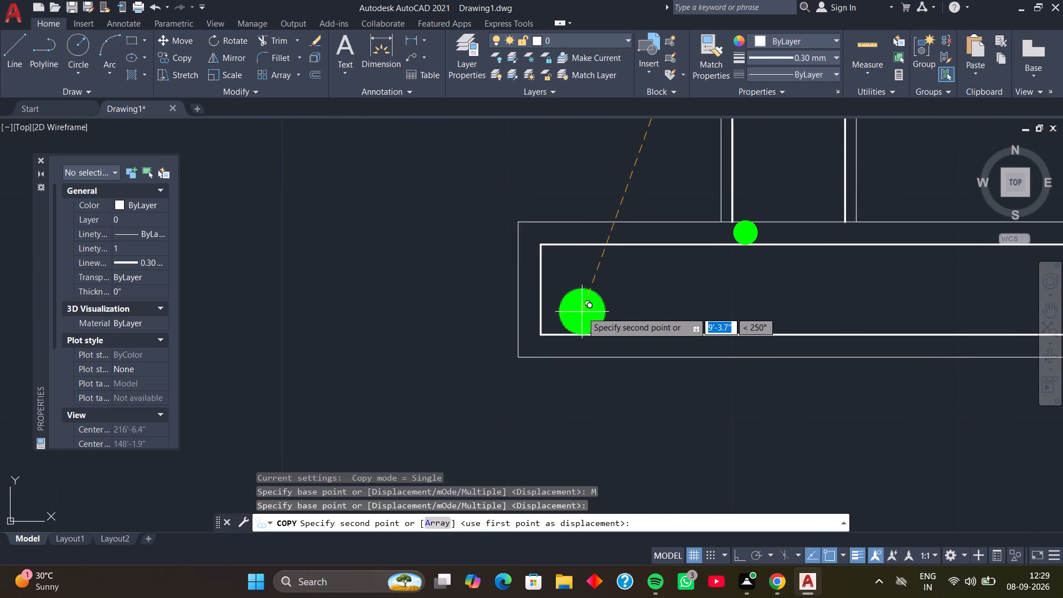
left_click(581, 312)
Place a second larger green dot on the bottom wall's lower core line, below the left wall, level with the first.
scroll(703, 302, "down", 2)
middle_click_drag(713, 304, 698, 305)
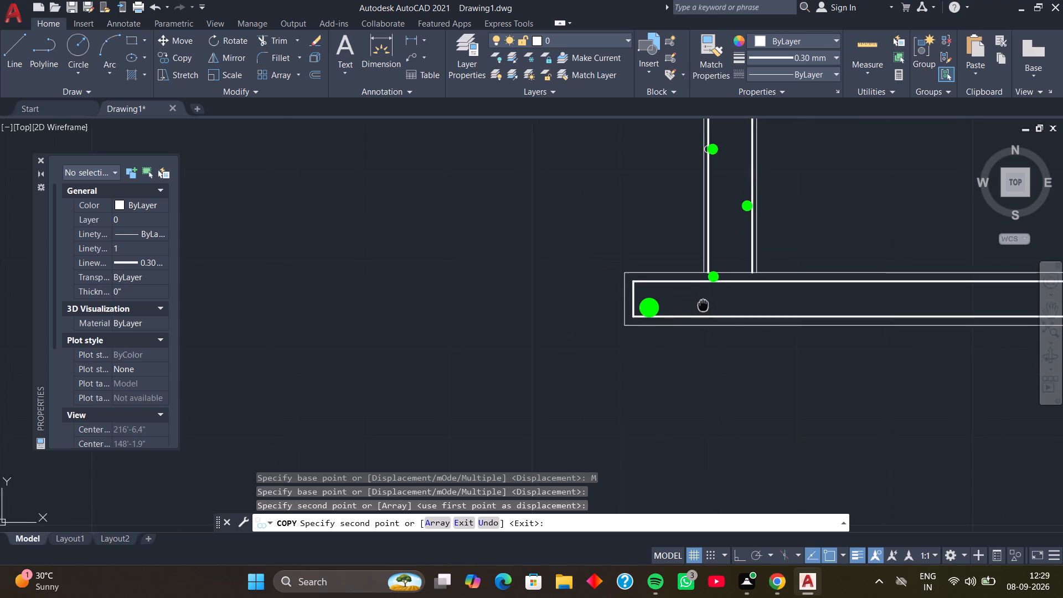
middle_click_drag(698, 305, 612, 297)
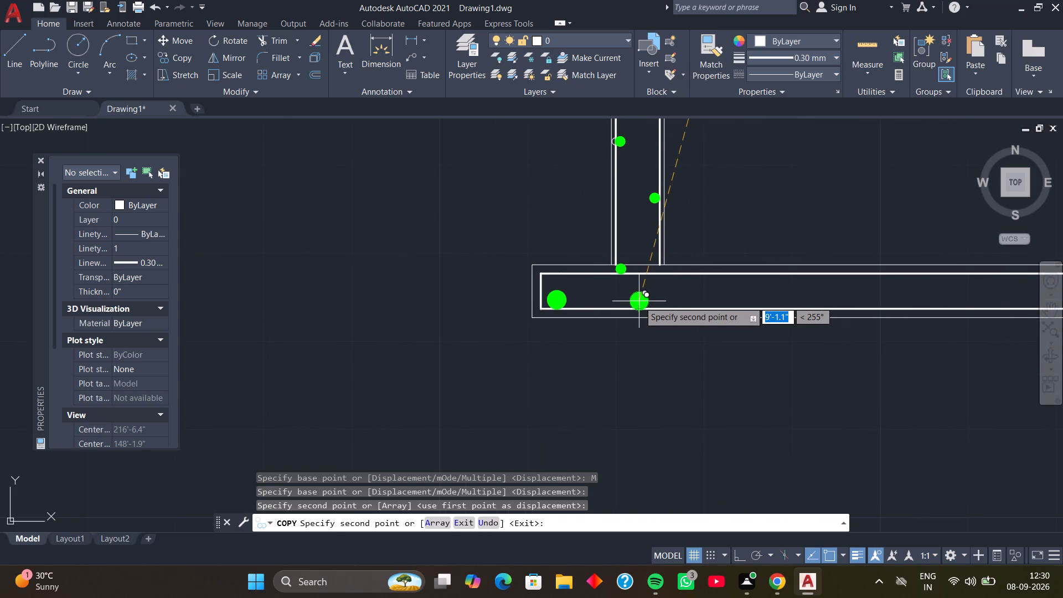
left_click(640, 299)
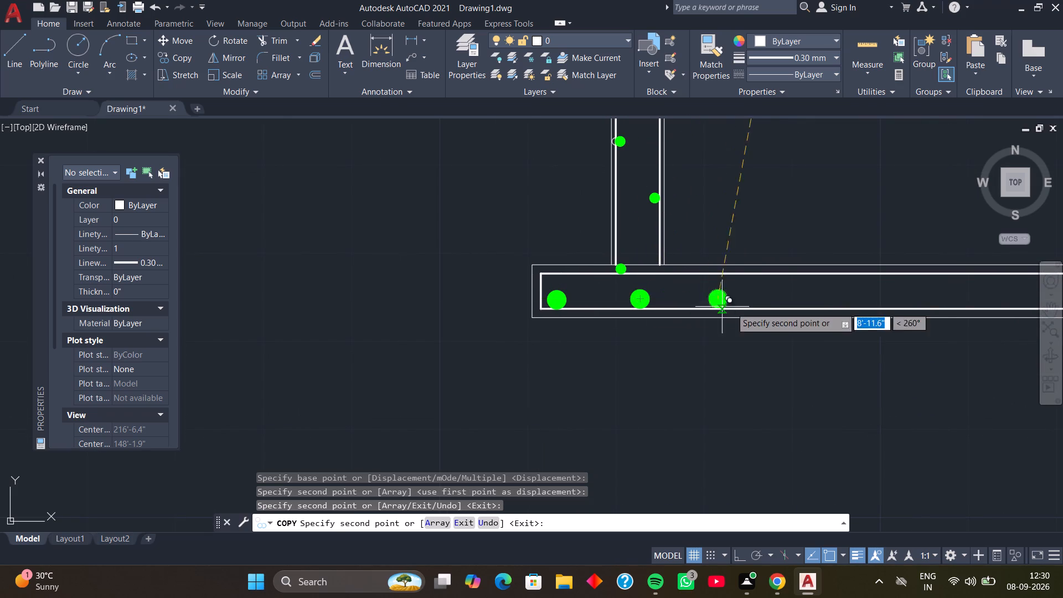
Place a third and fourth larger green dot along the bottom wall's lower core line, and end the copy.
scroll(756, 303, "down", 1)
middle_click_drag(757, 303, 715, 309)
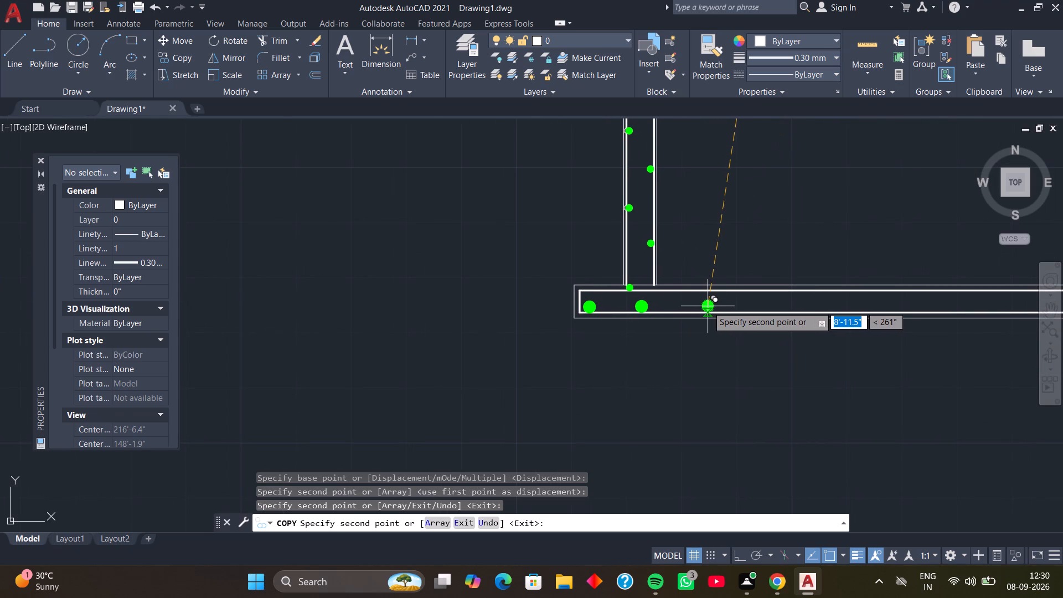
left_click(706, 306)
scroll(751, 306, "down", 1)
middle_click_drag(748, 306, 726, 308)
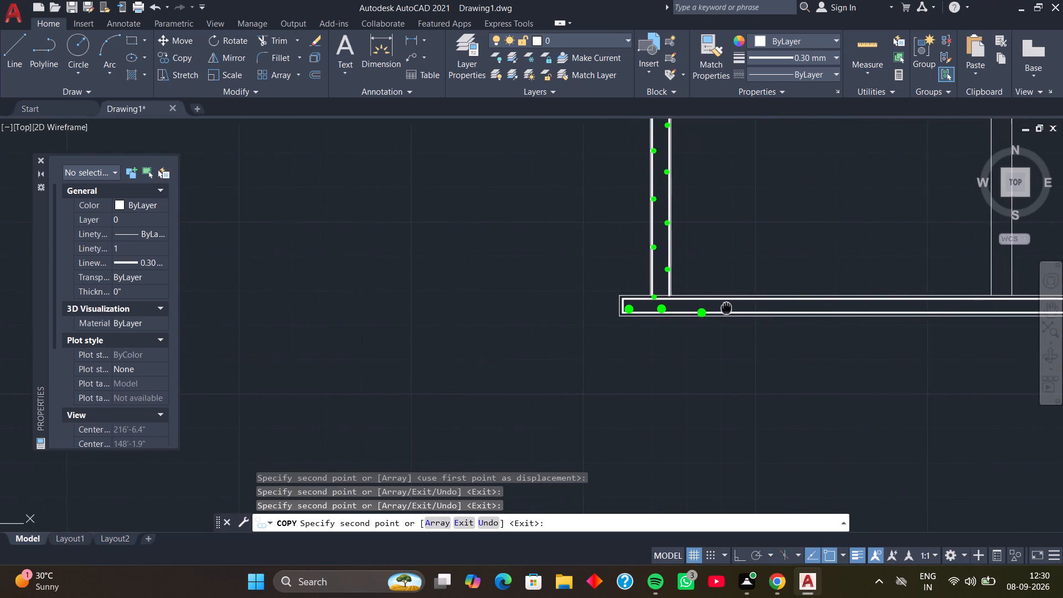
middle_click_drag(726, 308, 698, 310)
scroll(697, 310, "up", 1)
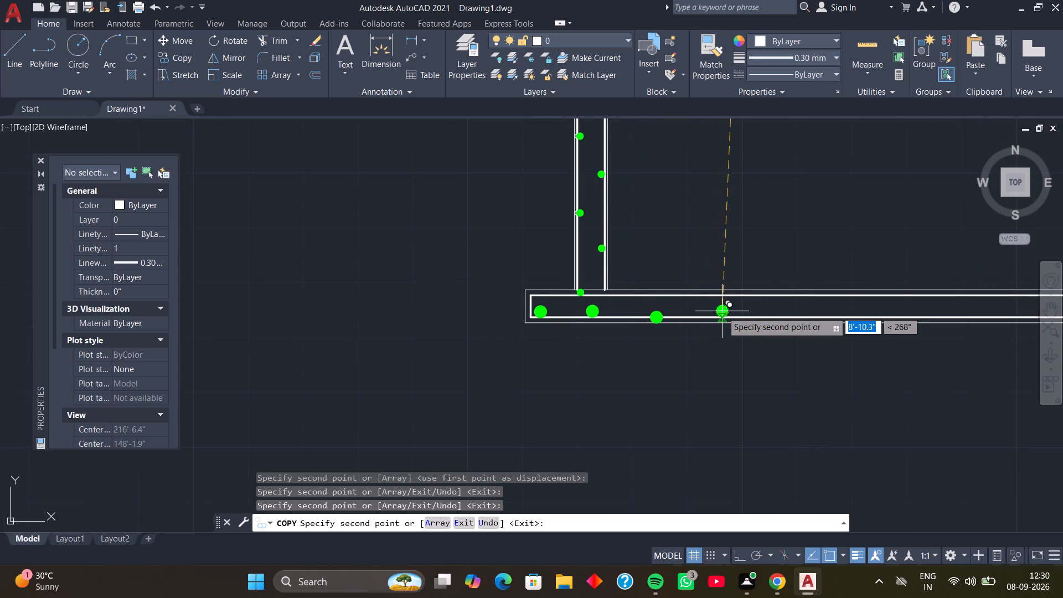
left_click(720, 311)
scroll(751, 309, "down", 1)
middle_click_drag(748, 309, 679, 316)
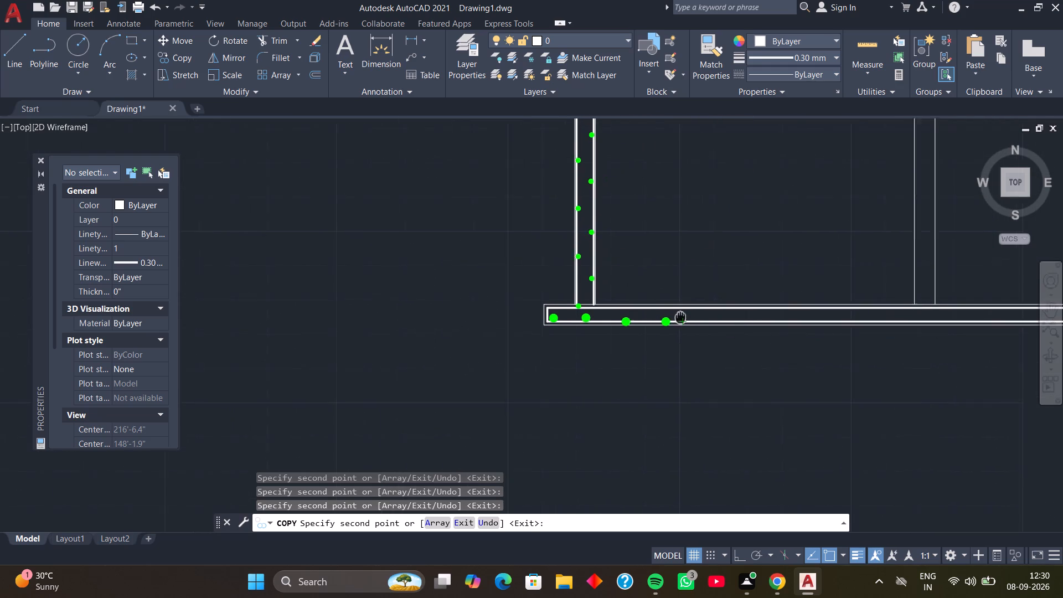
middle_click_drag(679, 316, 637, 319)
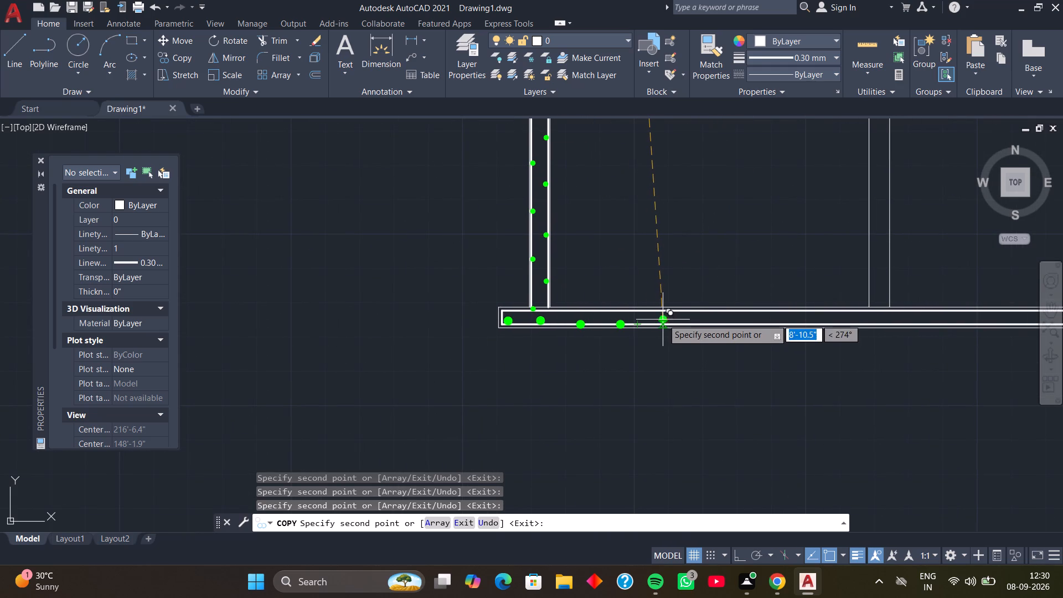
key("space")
Erase the four larger green dots from the bottom wall.
scroll(625, 321, "up", 5)
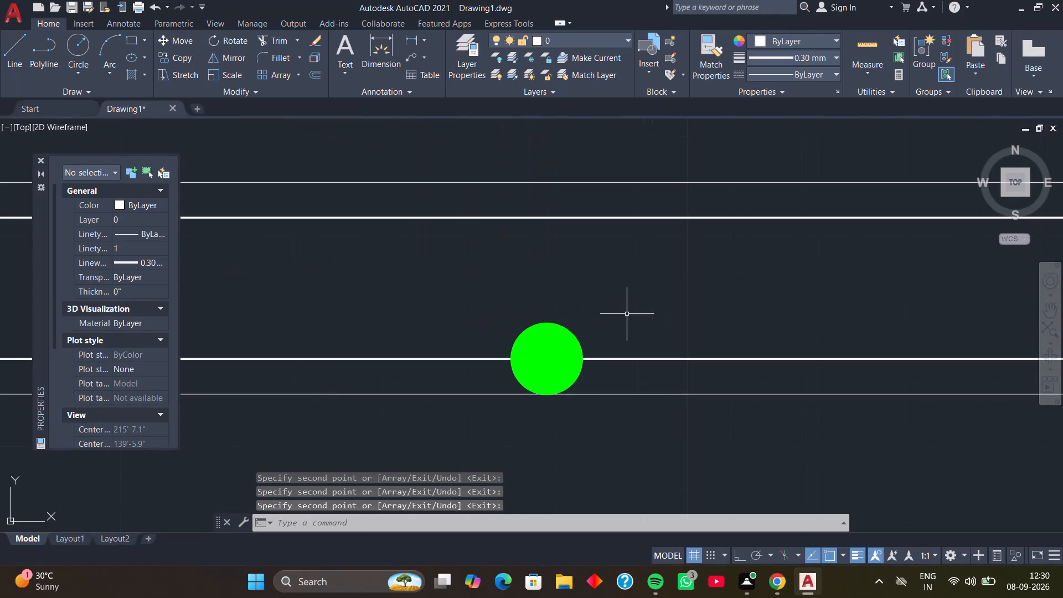
left_click_drag(619, 307, 601, 312)
left_click(531, 330)
scroll(492, 308, "down", 2)
middle_click_drag(466, 310, 829, 363)
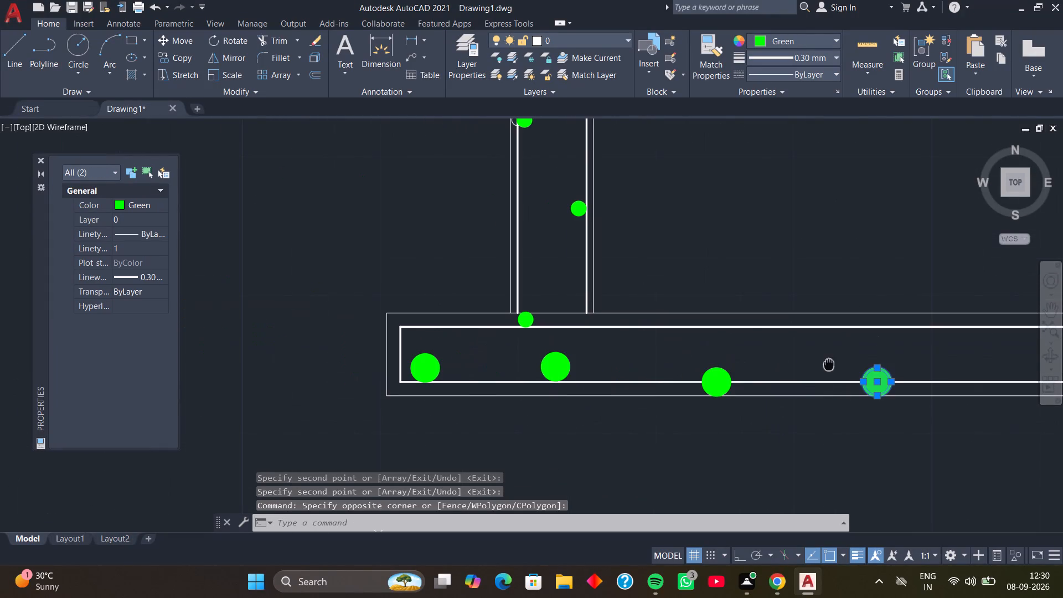
left_click(749, 355)
left_click(696, 372)
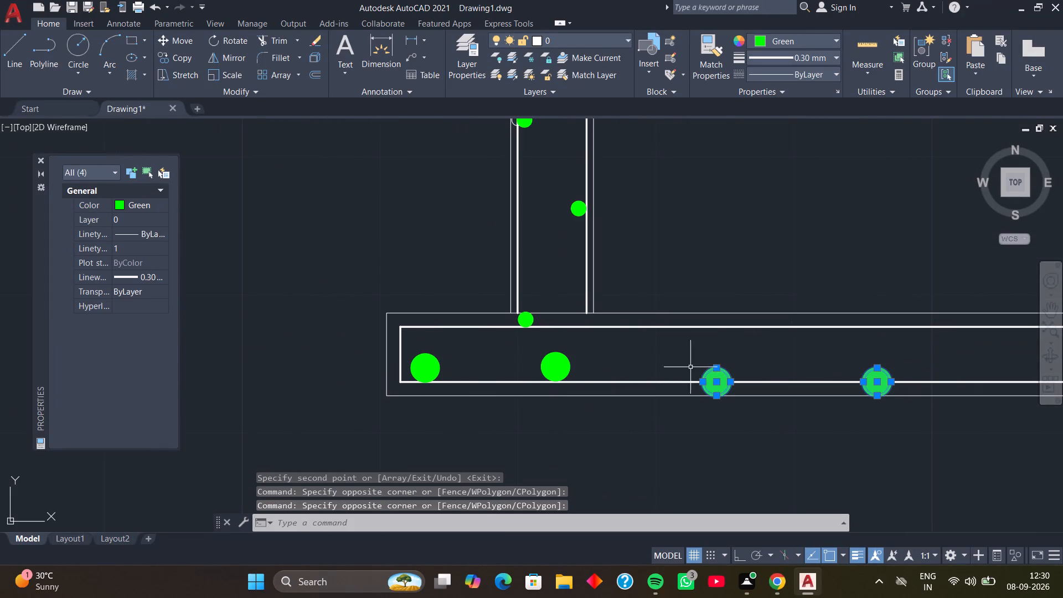
left_click(594, 344)
left_click(410, 365)
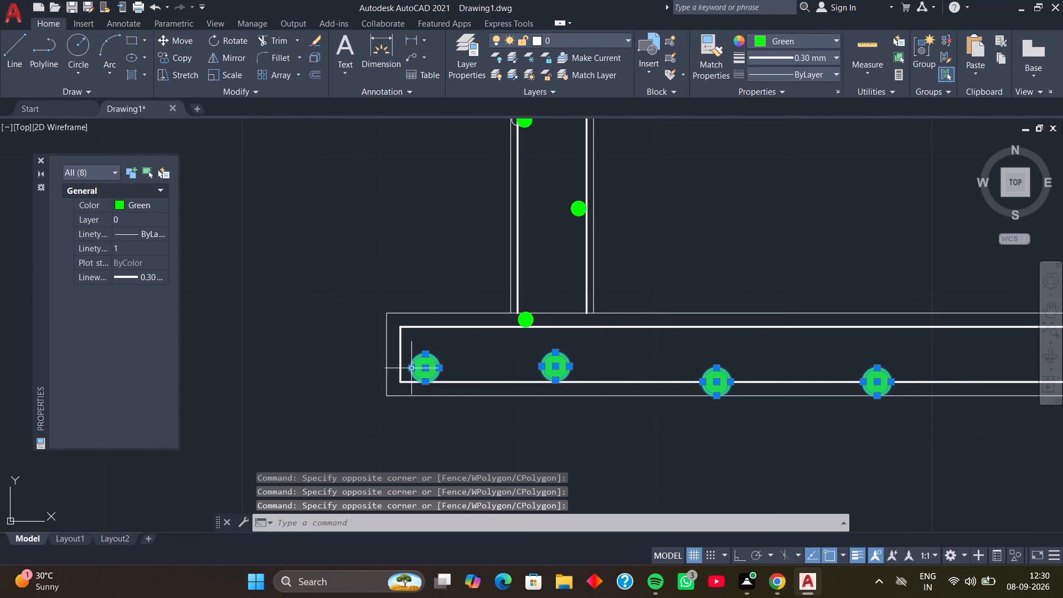
key("Delete")
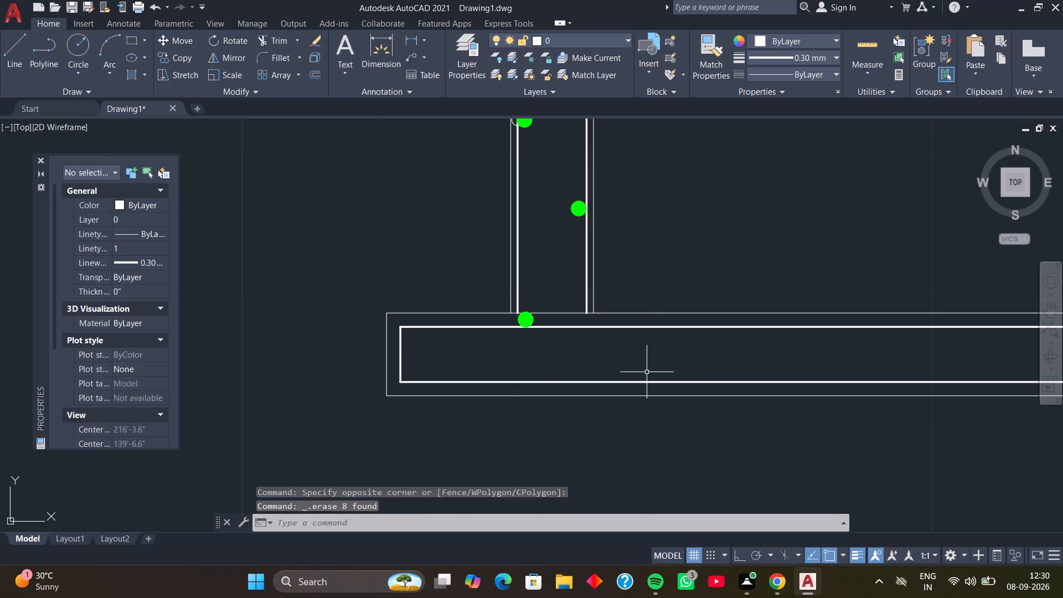
Divide the bottom wall's lower core line into 15 segments.
scroll(641, 366, "down", 2)
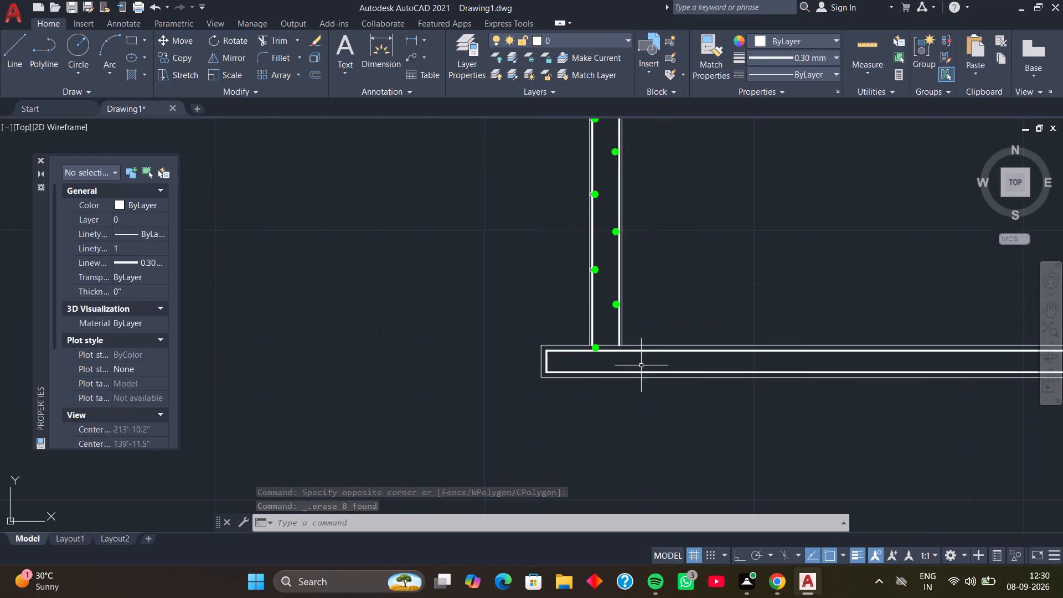
middle_click_drag(653, 362, 525, 339)
scroll(577, 336, "down", 1)
middle_click_drag(577, 339, 376, 346)
left_click(455, 350)
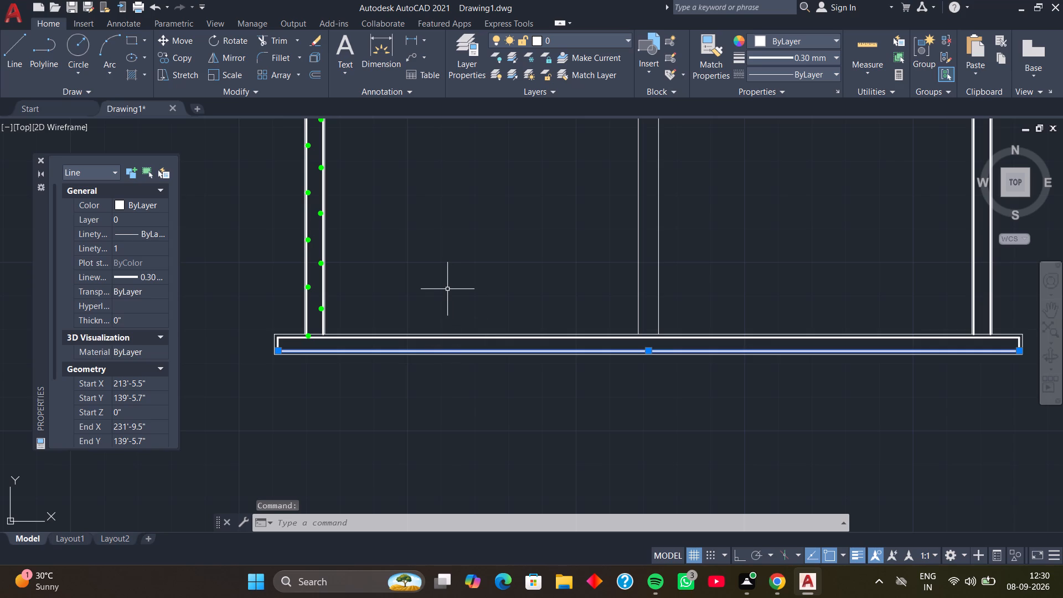
type("DIVIDE")
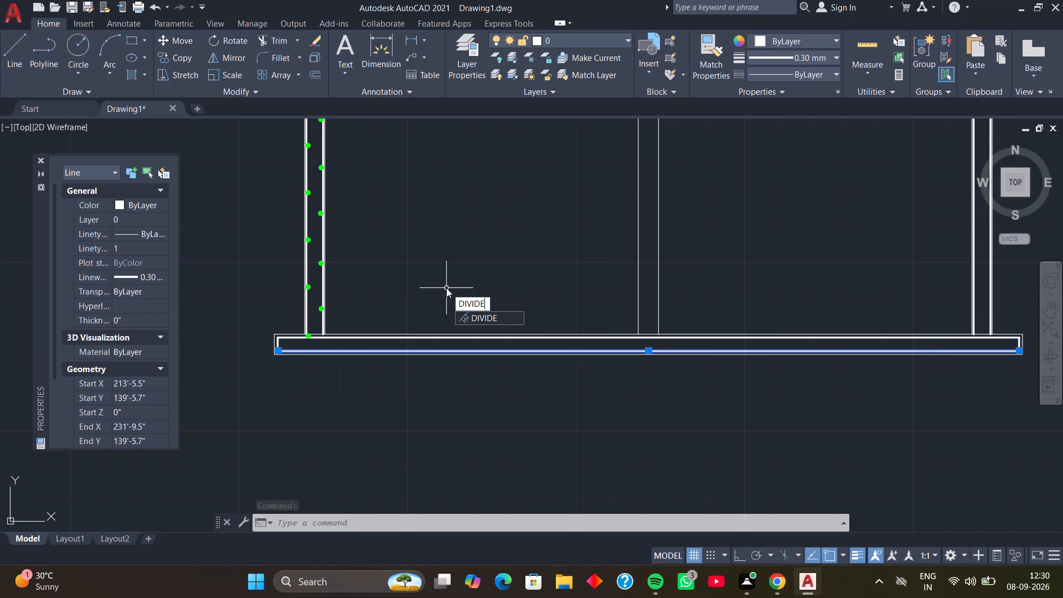
key("Return")
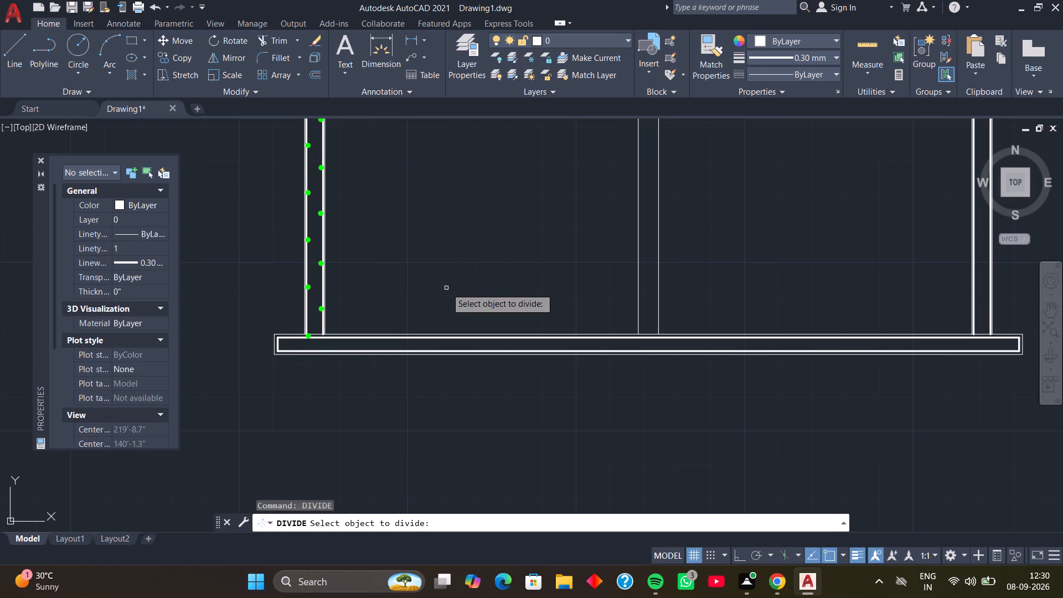
scroll(503, 344, "up", 1)
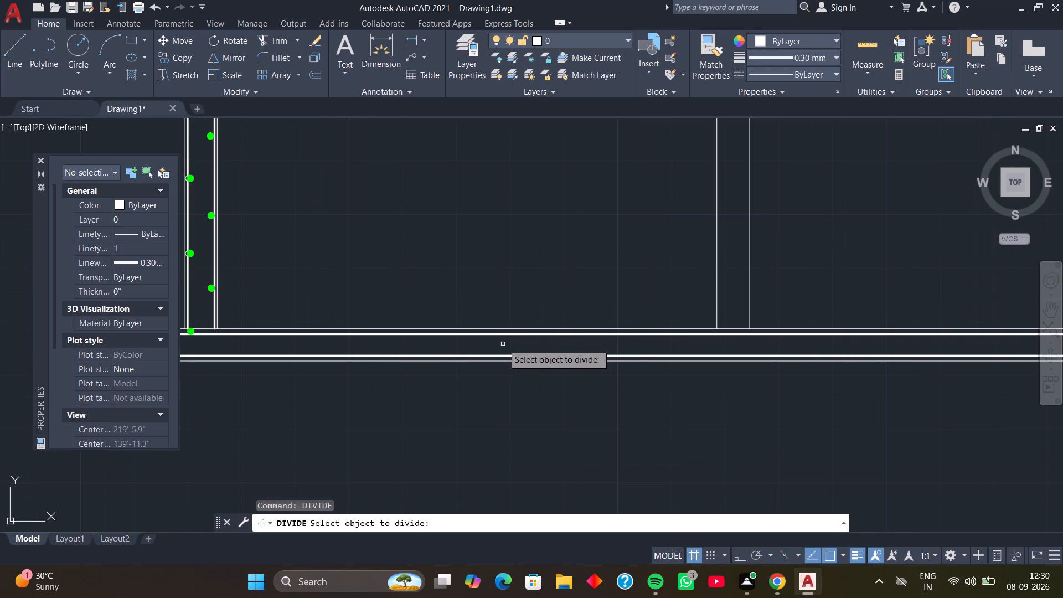
left_click(503, 355)
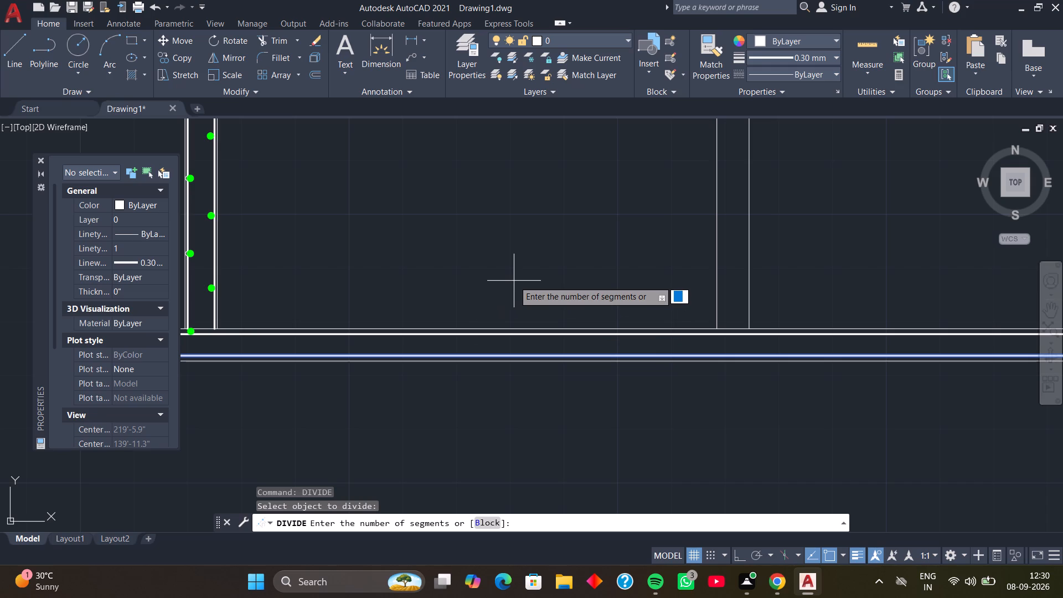
type("15")
key("Return")
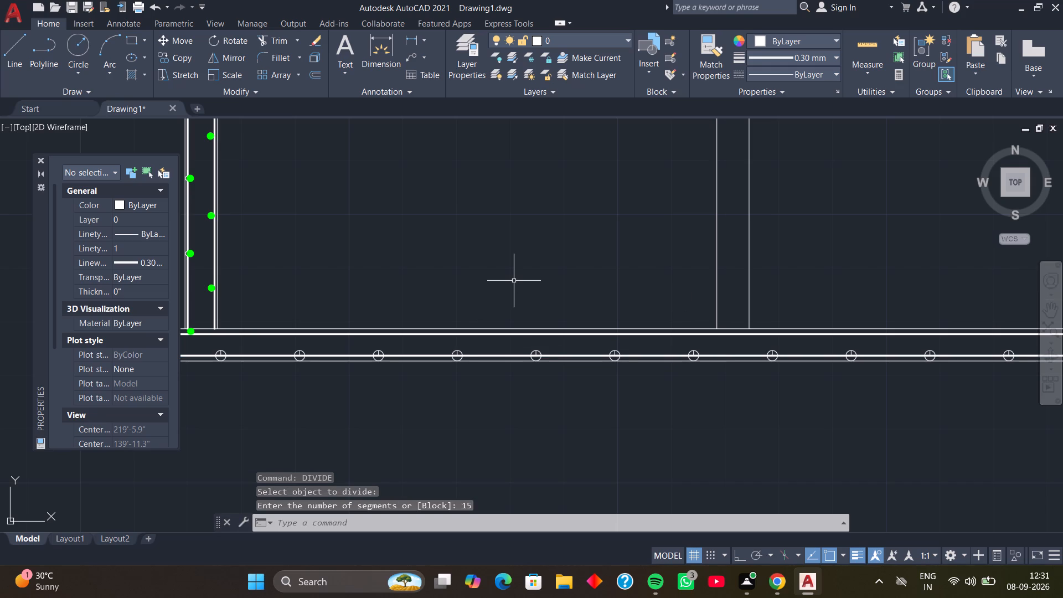
Start a multiple copy of the larger green dot from its centre and place the first in the bottom wall's lower-left core corner, touching both core lines.
scroll(549, 236, "down", 1)
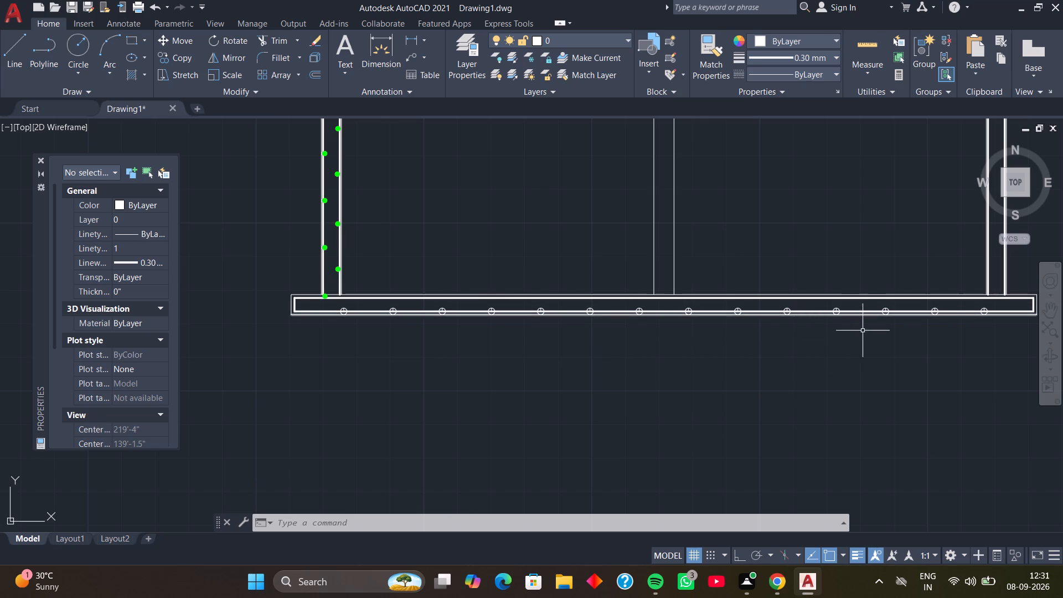
middle_click_drag(941, 322, 887, 321)
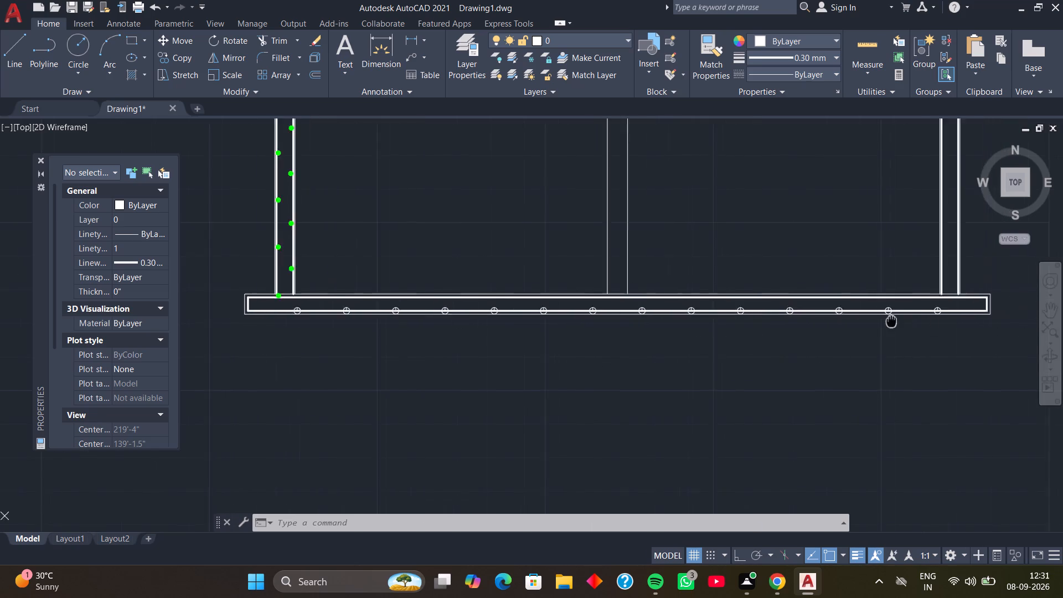
middle_click_drag(887, 321, 828, 315)
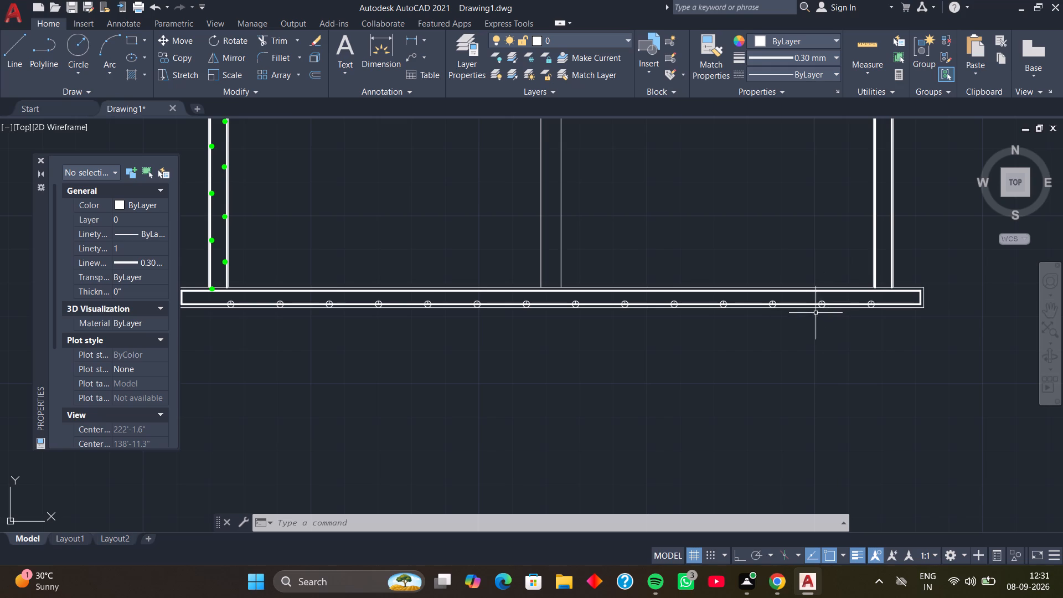
scroll(694, 290, "down", 2)
middle_click_drag(680, 225, 689, 285)
scroll(554, 219, "up", 2)
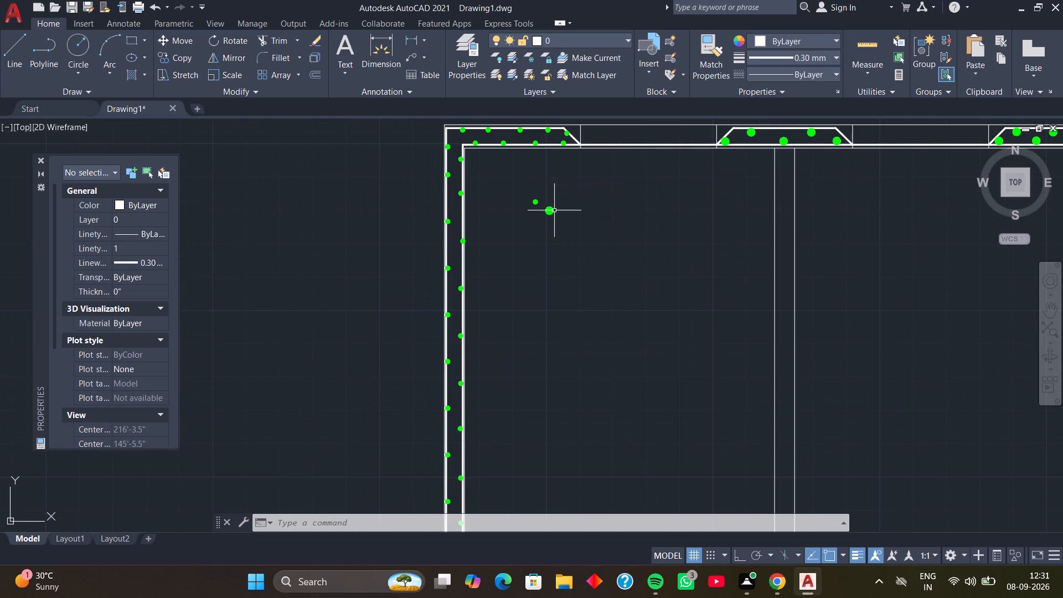
left_click_drag(558, 199, 555, 208)
left_click(538, 231)
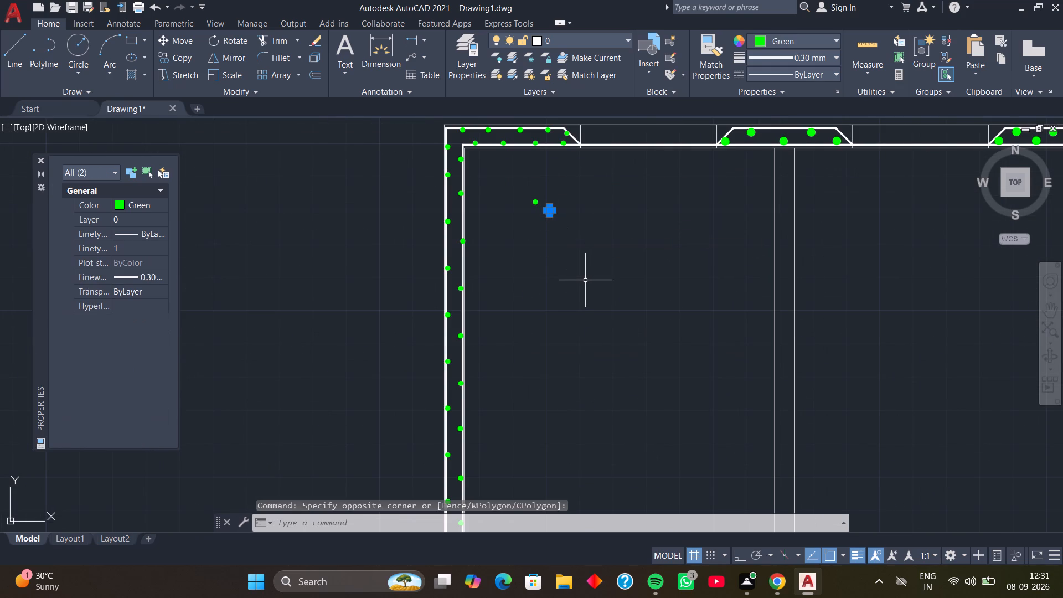
key("c")
type("O M")
key("space")
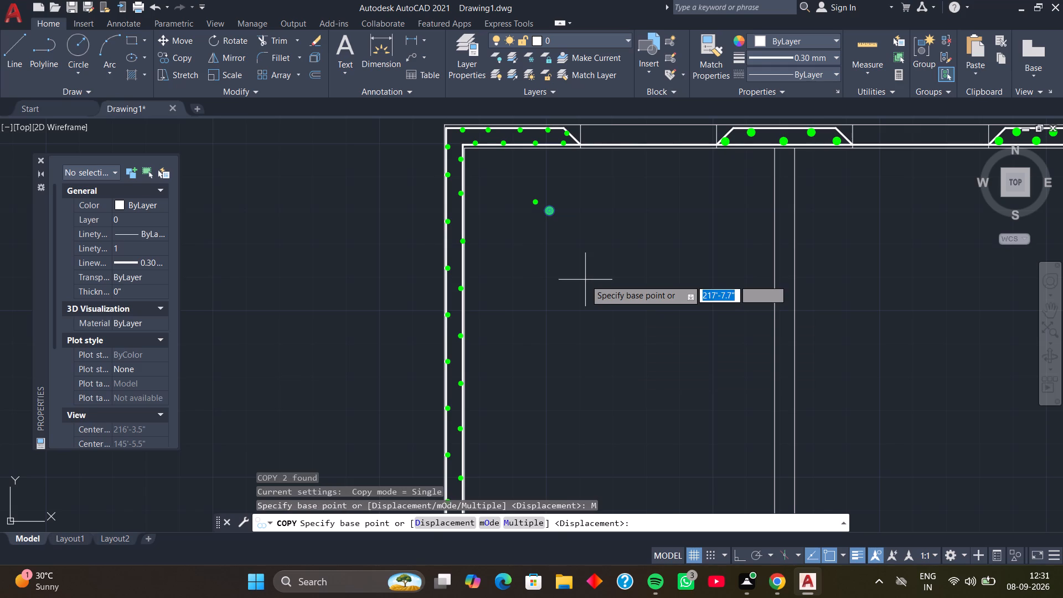
scroll(442, 276, "up", 4)
scroll(464, 255, "down", 3)
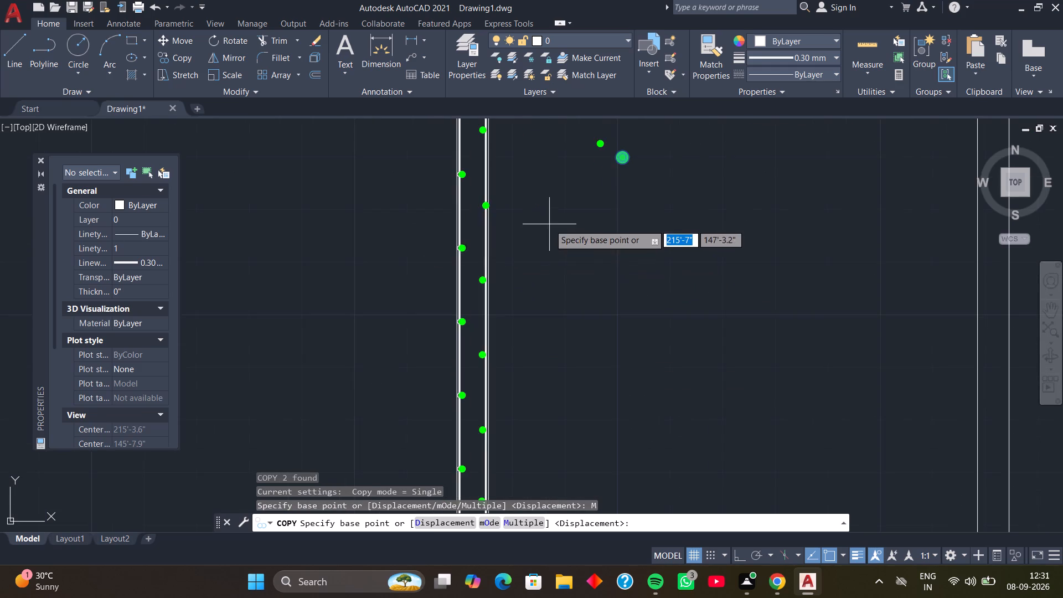
scroll(549, 224, "down", 1)
middle_click_drag(575, 215, 554, 192)
scroll(585, 167, "up", 2)
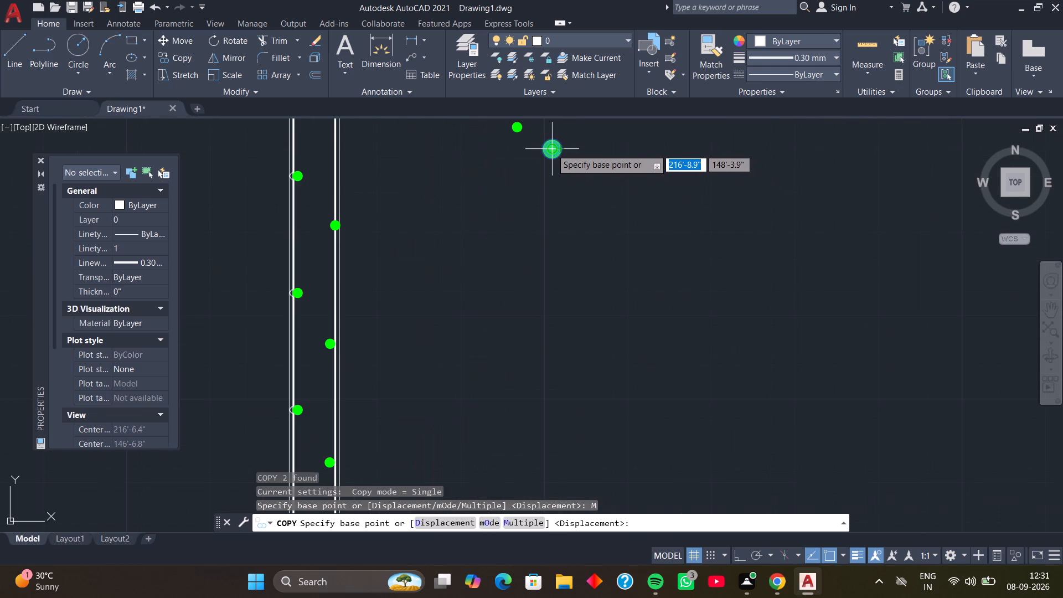
left_click(551, 149)
scroll(659, 249, "down", 1)
middle_click_drag(687, 311, 598, 148)
middle_click_drag(692, 343, 631, 116)
middle_click_drag(725, 327, 644, 248)
middle_click_drag(336, 269, 831, 285)
scroll(687, 301, "up", 1)
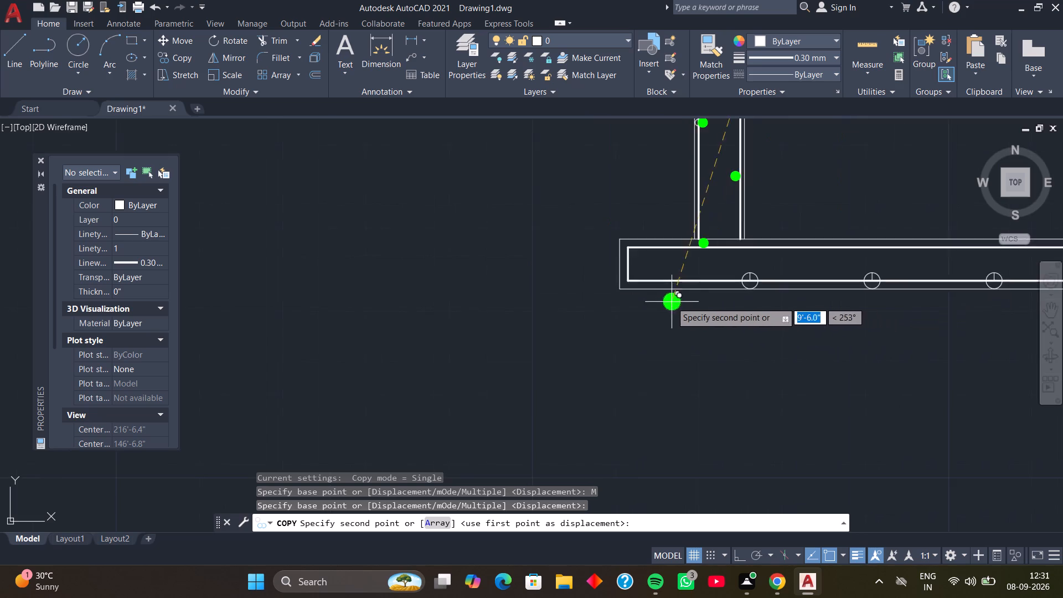
scroll(670, 302, "up", 2)
middle_click_drag(627, 271, 674, 333)
scroll(635, 301, "up", 1)
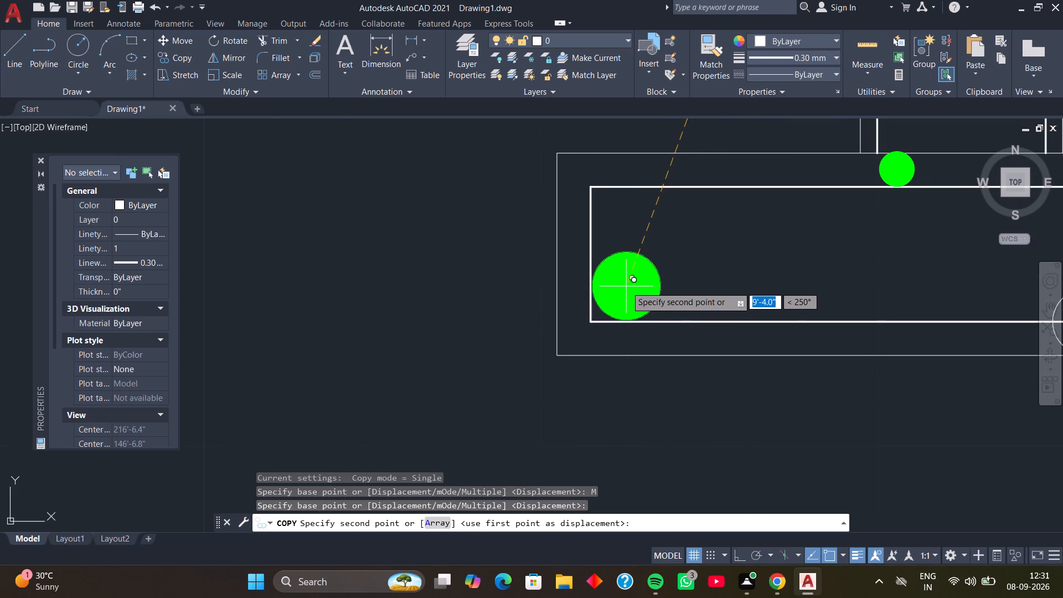
left_click(626, 286)
Place copies of the larger green dot on the first six division nodes of the bottom wall's lower core line, working rightward.
scroll(737, 257, "down", 1)
middle_click_drag(745, 269, 585, 227)
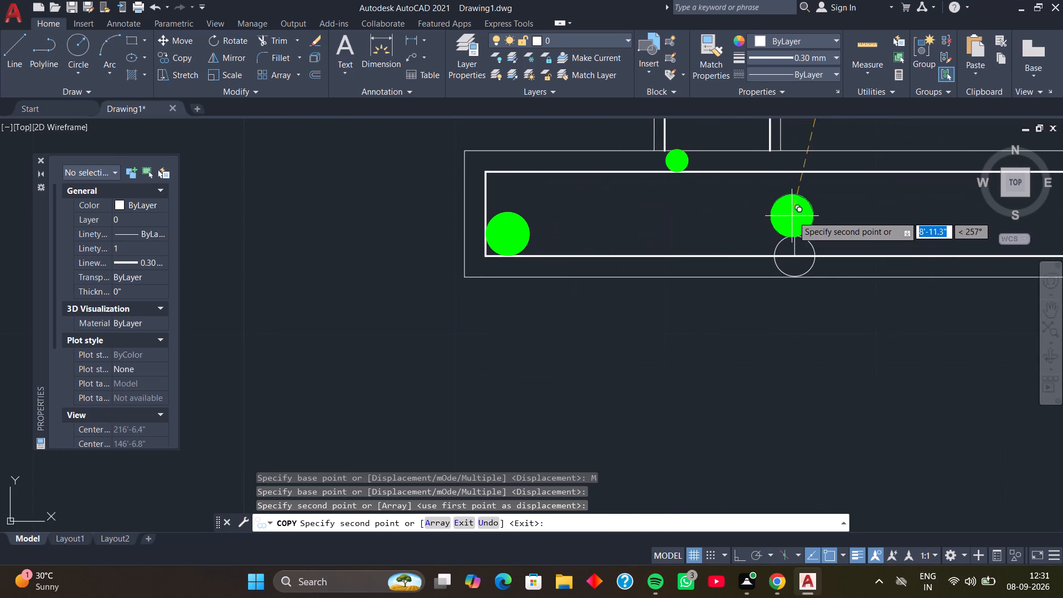
left_click(795, 230)
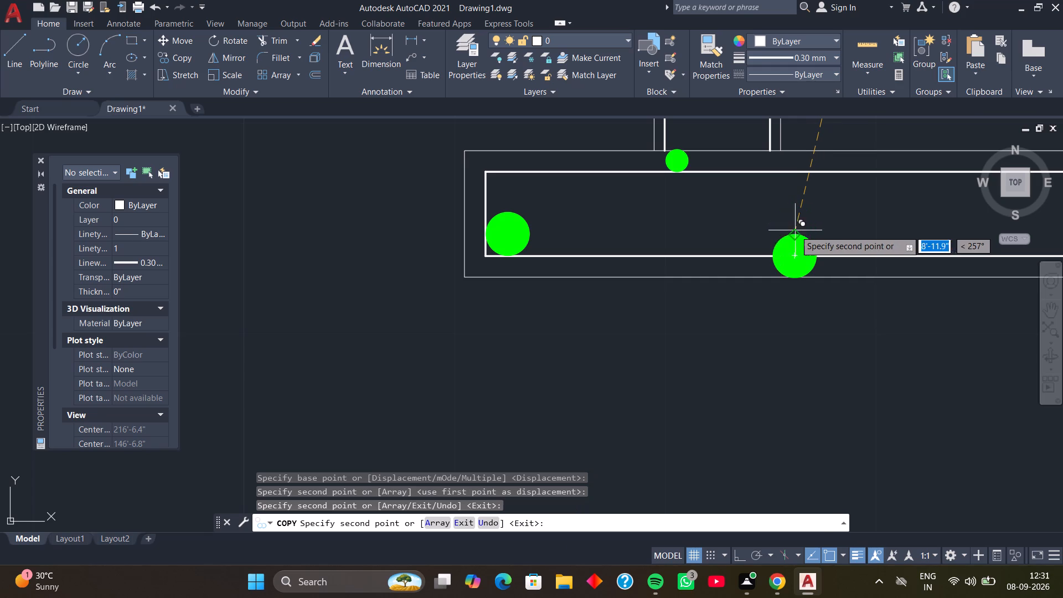
scroll(863, 221, "down", 2)
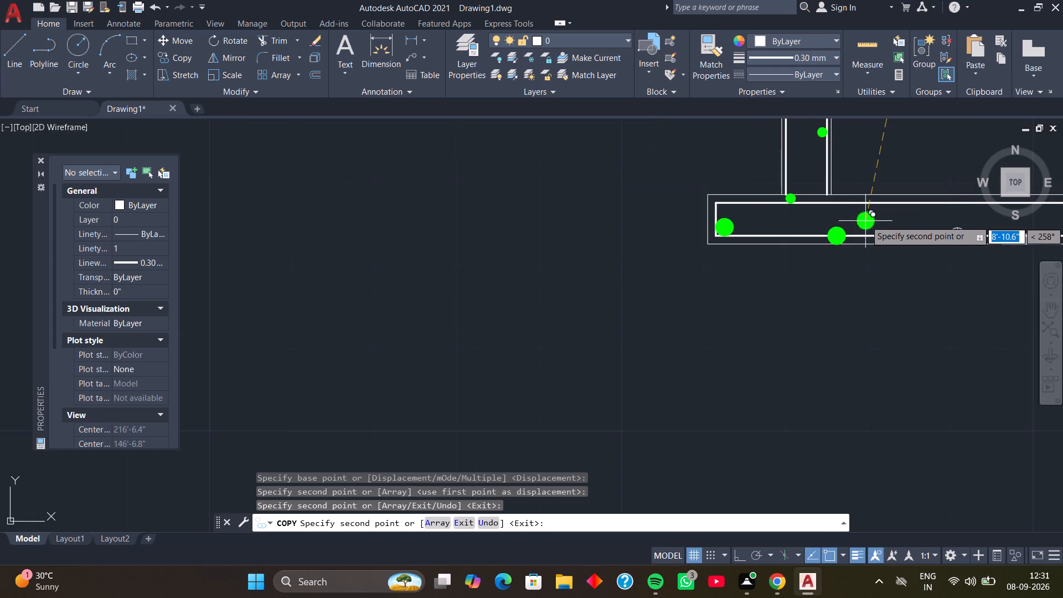
middle_click_drag(865, 220, 607, 223)
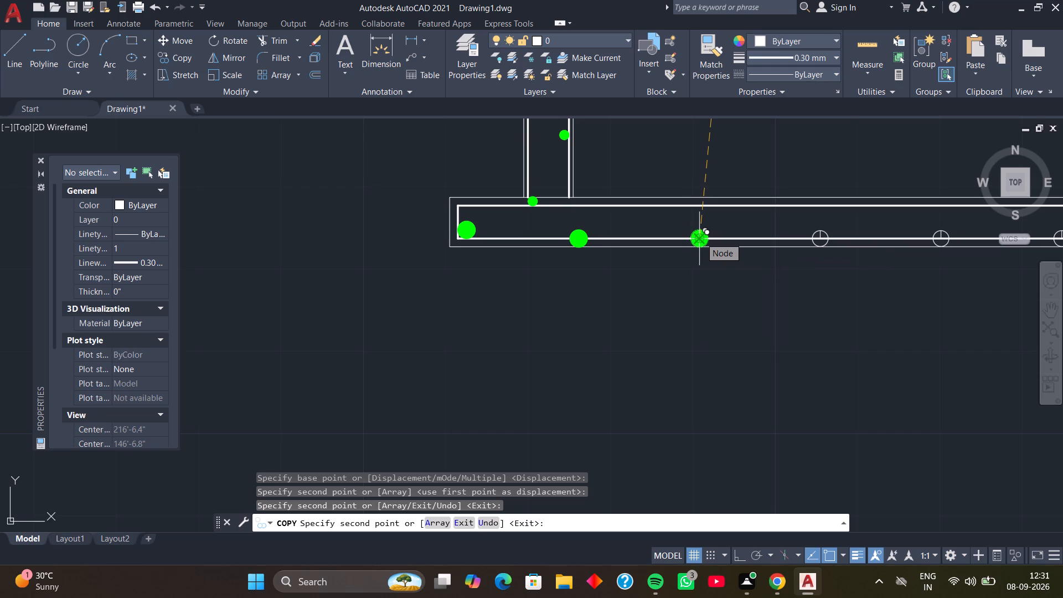
left_click(700, 238)
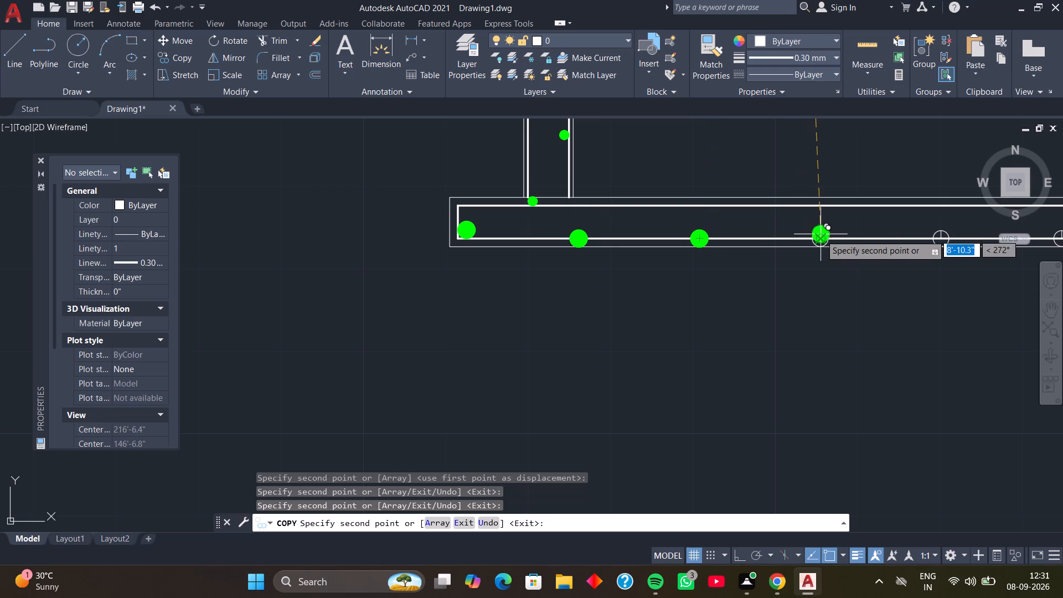
left_click(819, 238)
middle_click_drag(834, 219, 558, 197)
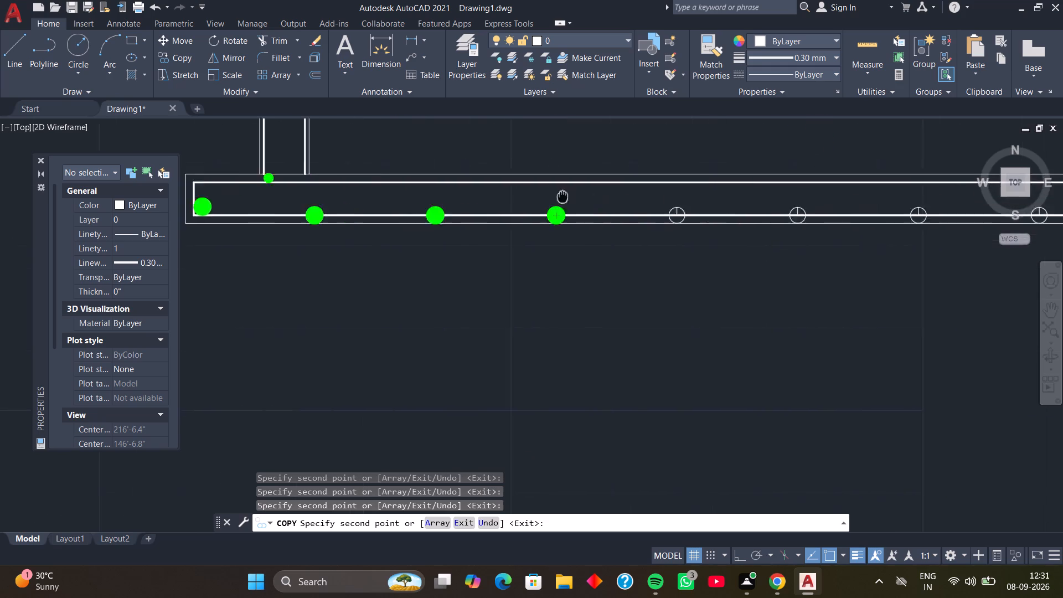
middle_click_drag(558, 197, 440, 243)
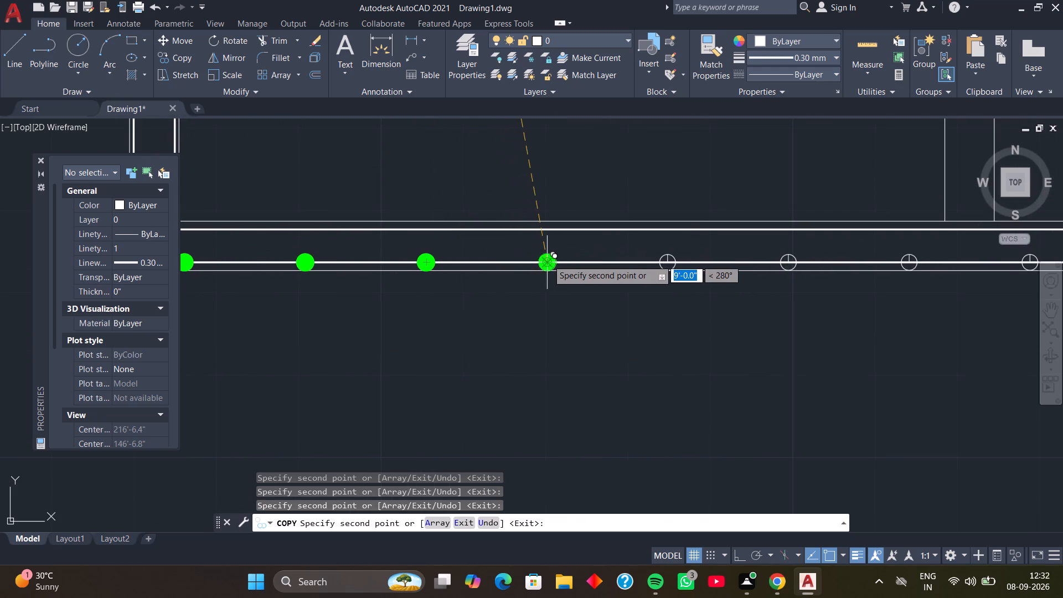
left_click(550, 259)
left_click(667, 261)
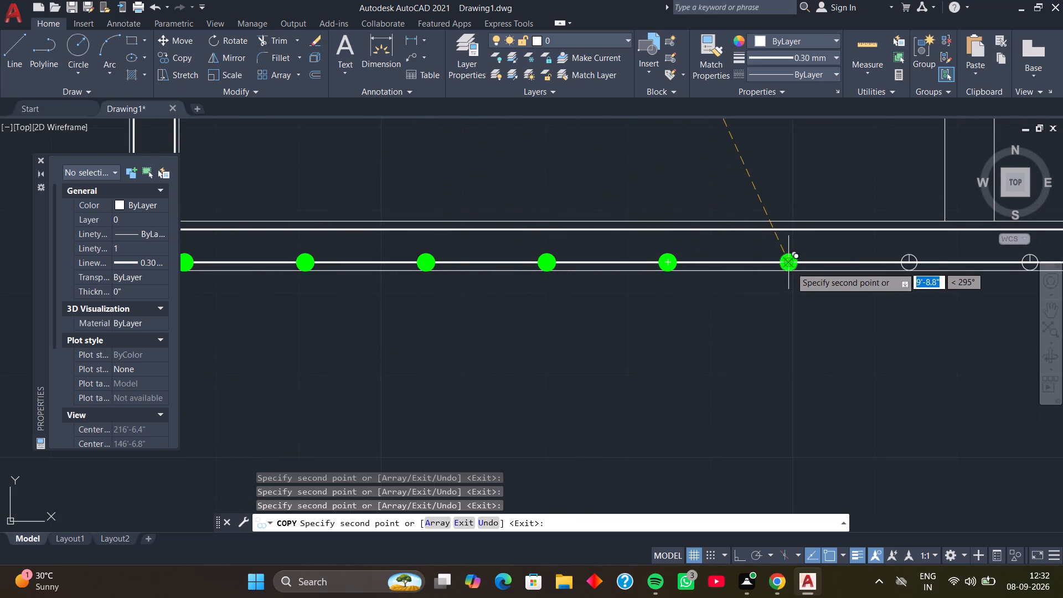
left_click(787, 264)
Place copies of the larger green dot on the remaining eight division nodes along the bottom wall's lower core line.
middle_click_drag(830, 259, 597, 260)
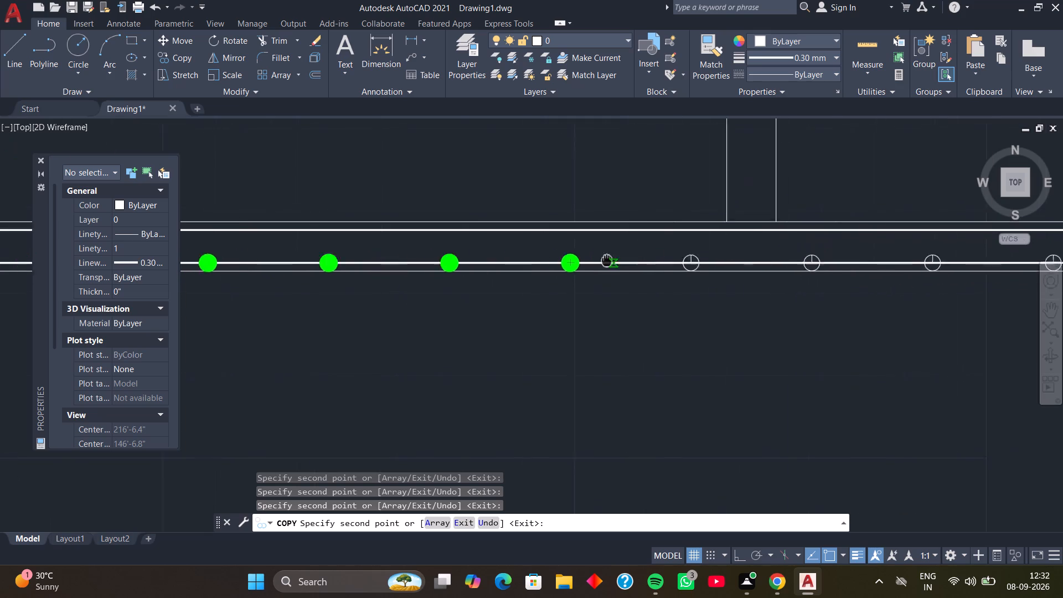
middle_click_drag(597, 260, 492, 276)
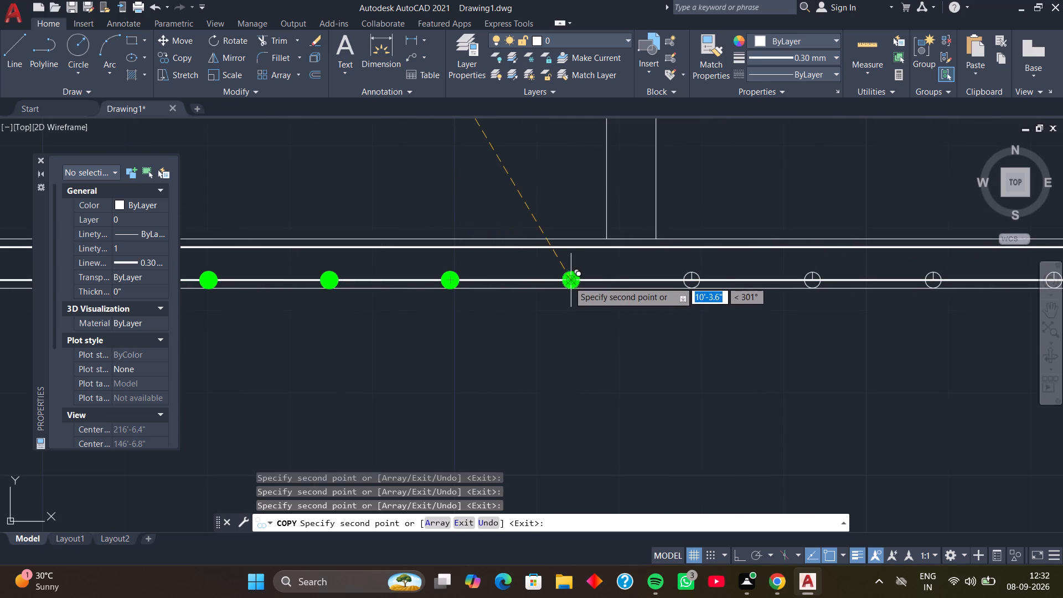
left_click(569, 281)
left_click(693, 284)
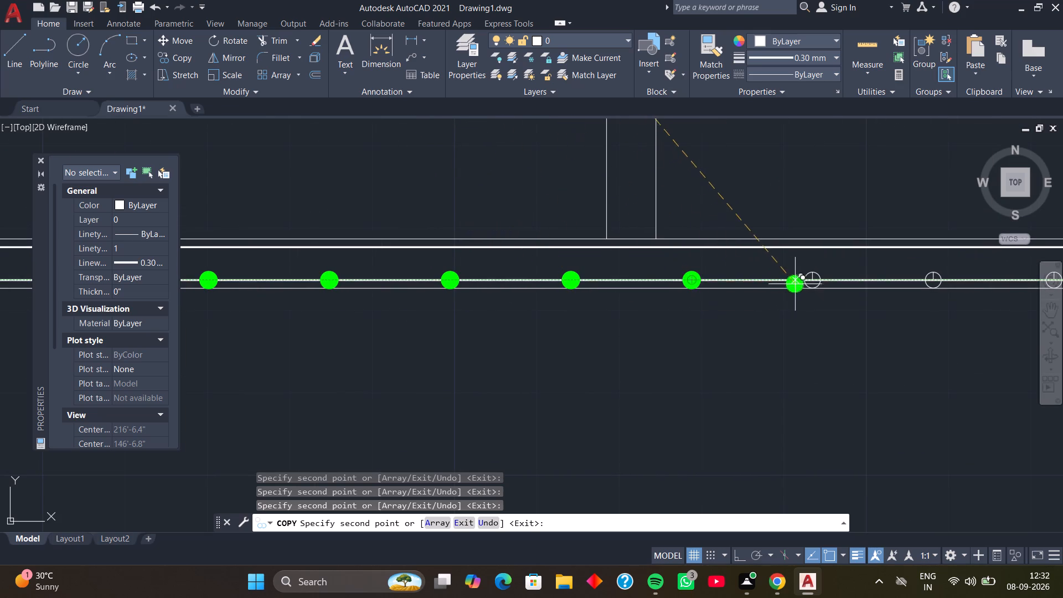
left_click(815, 283)
middle_click_drag(856, 261, 503, 260)
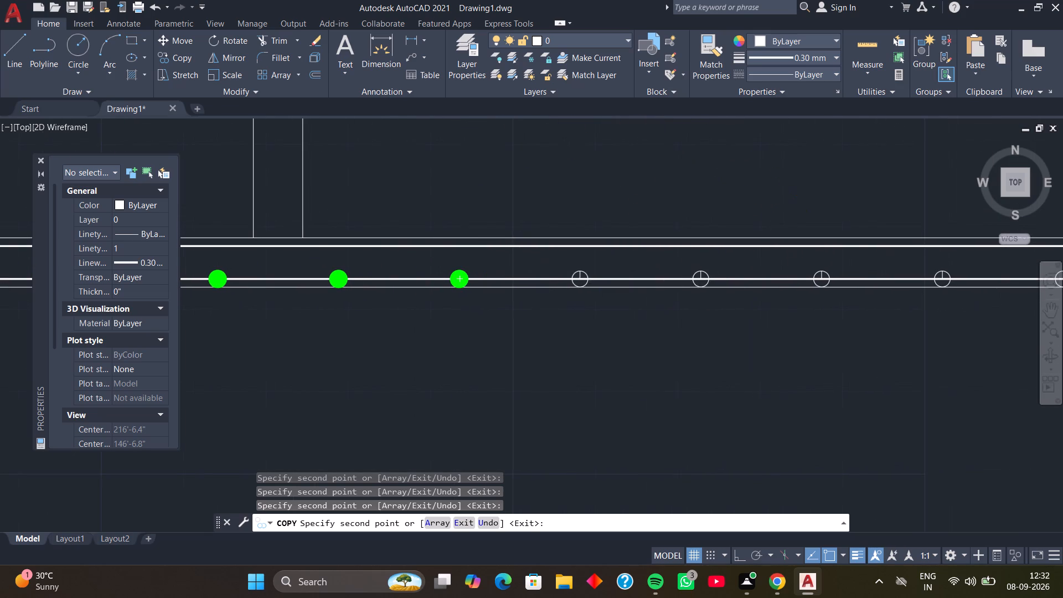
left_click(582, 278)
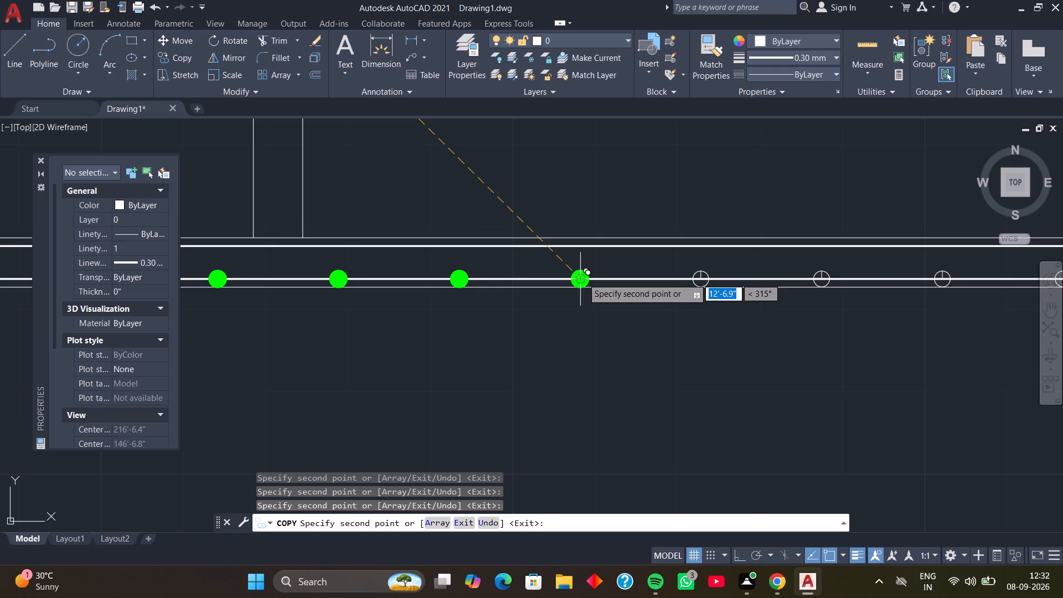
left_click(704, 282)
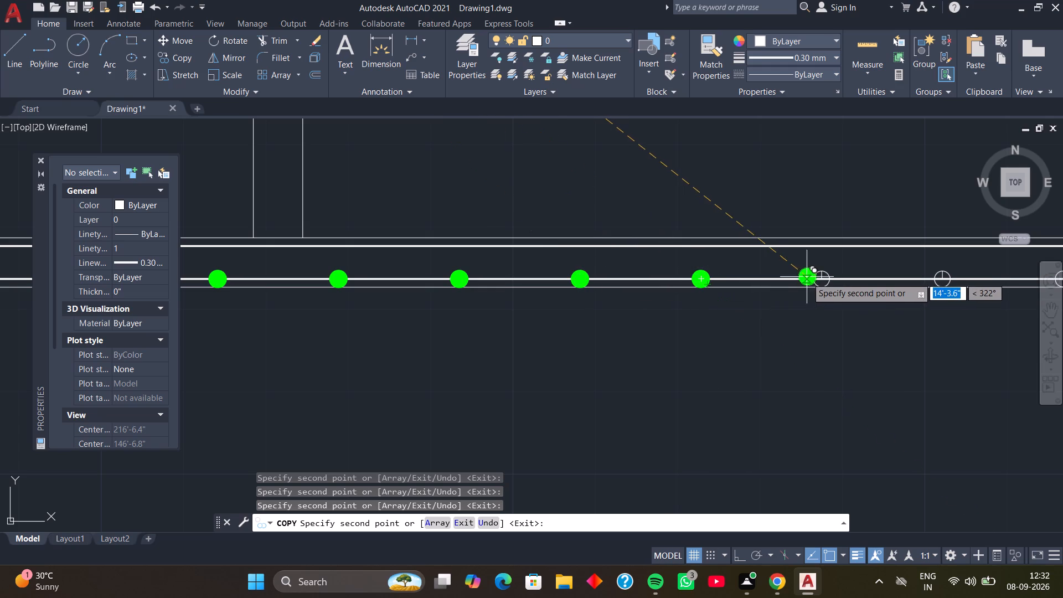
left_click(822, 280)
middle_click_drag(875, 281, 556, 295)
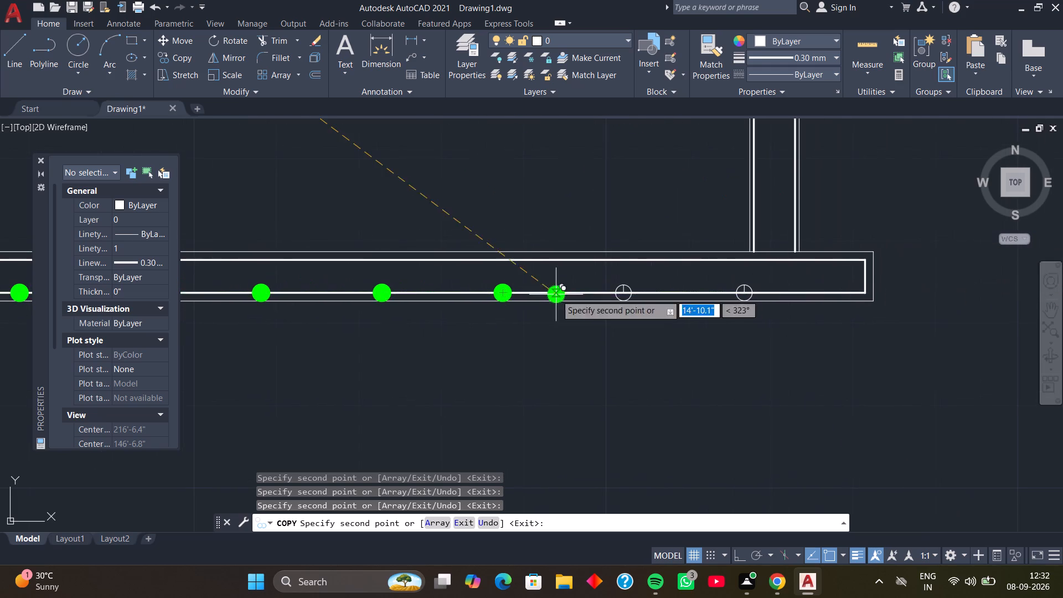
left_click(625, 296)
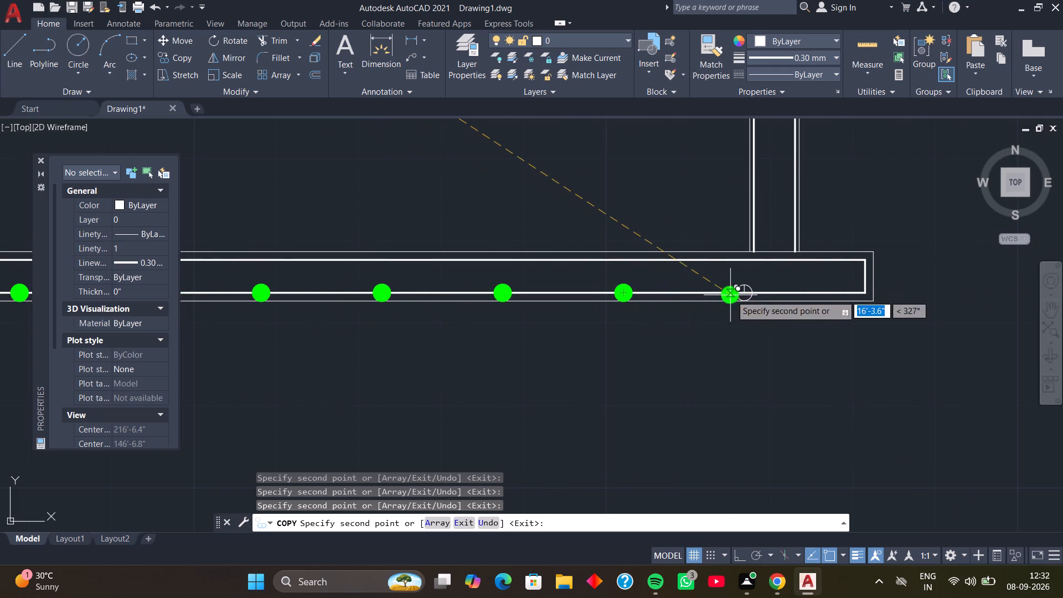
left_click(748, 295)
Place a larger green dot in the bottom wall's lower-right core corner, touching both core lines, and end the copy.
scroll(861, 287, "up", 2)
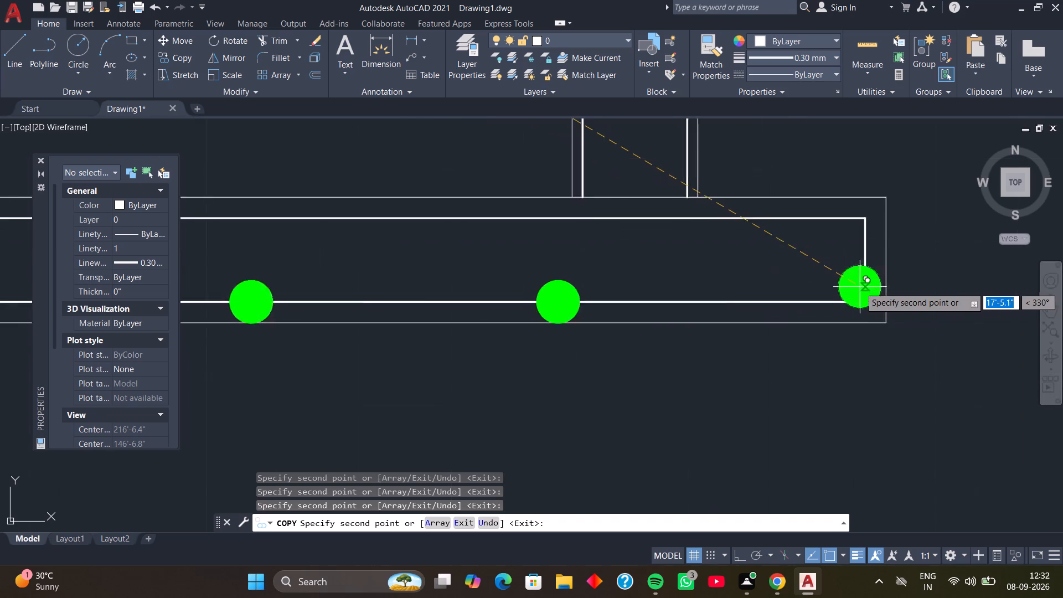
scroll(860, 287, "up", 1)
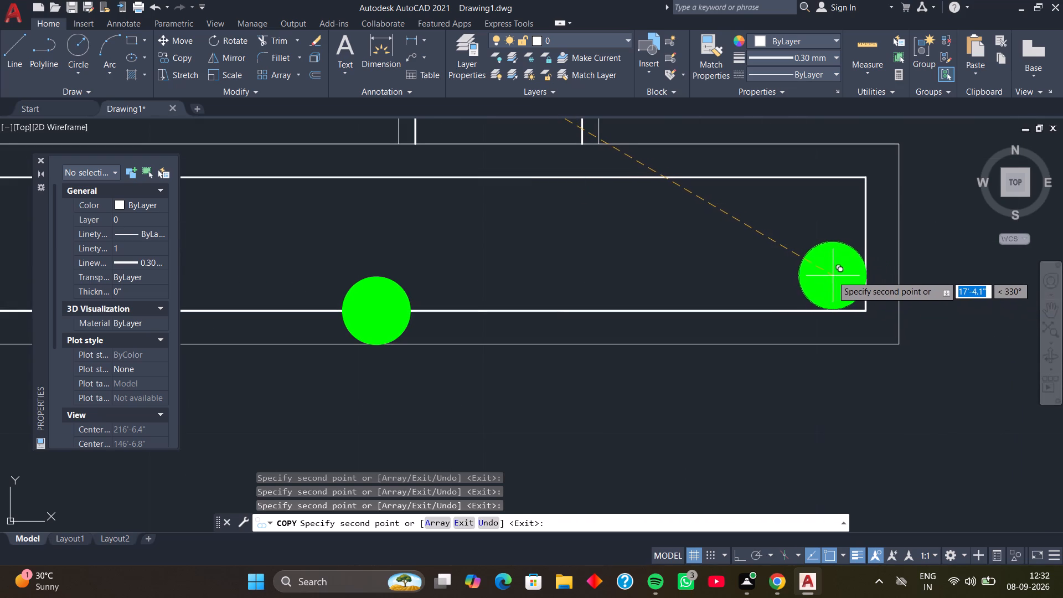
left_click(831, 275)
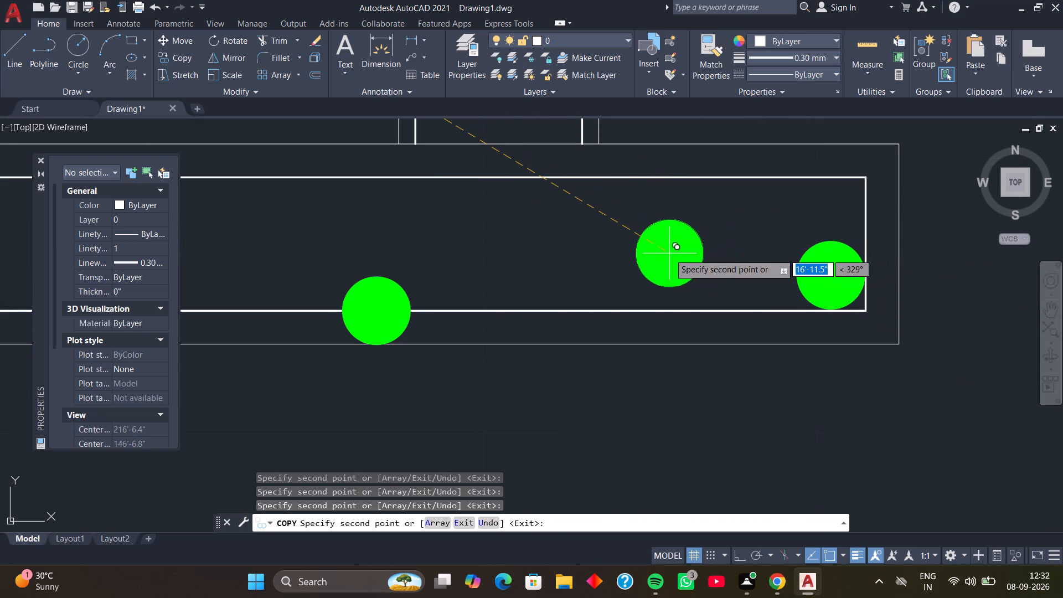
key("space")
Move the rightmost division-node dot up 1" from its bottom quadrant so it rests on the lower core line.
middle_click_drag(454, 270, 649, 183)
left_click_drag(611, 190, 592, 199)
left_click(524, 199)
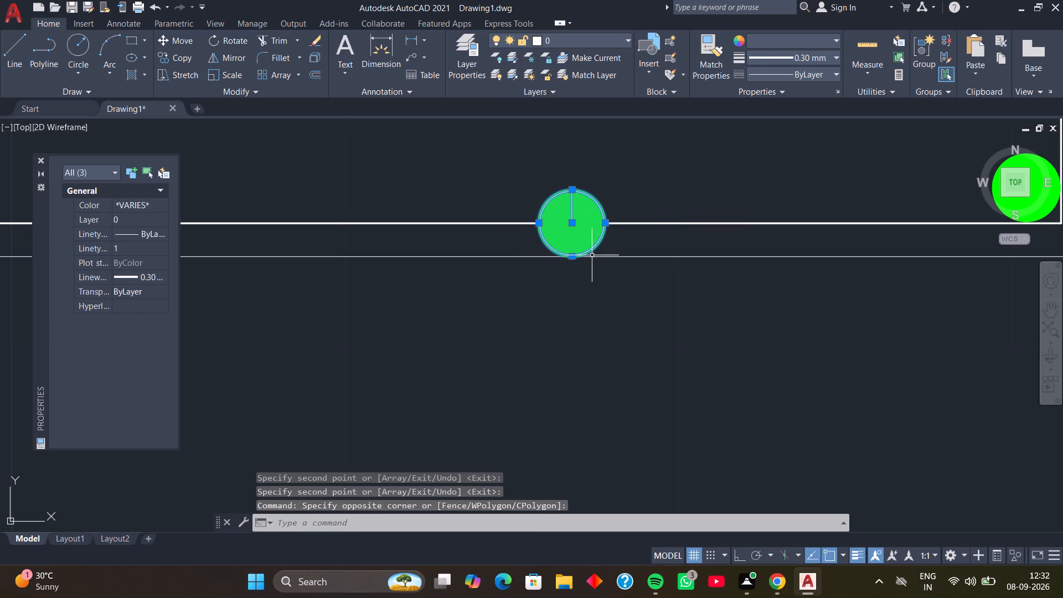
type("M")
key("space")
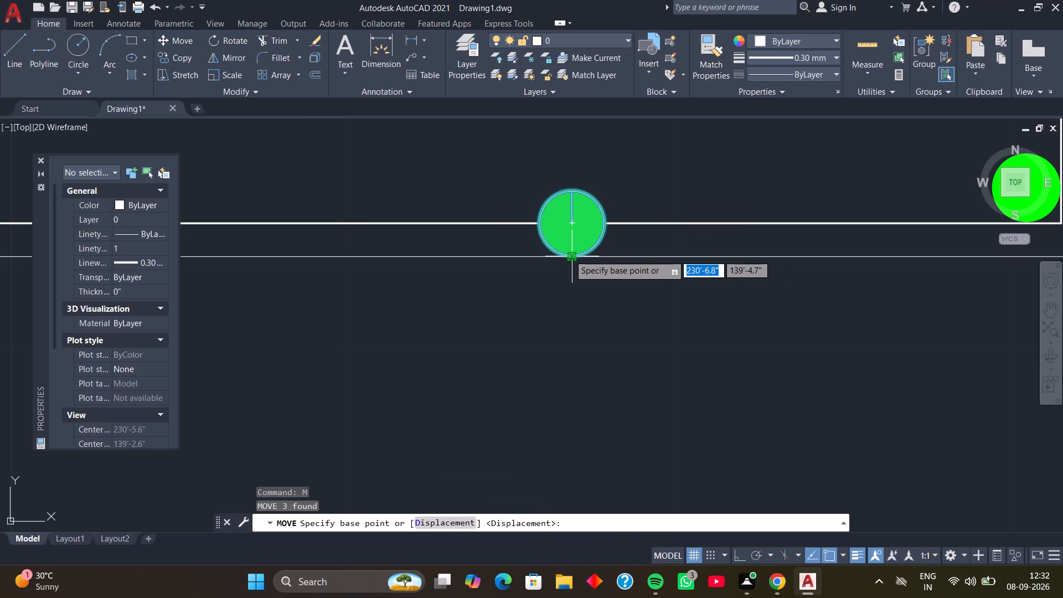
left_click(569, 253)
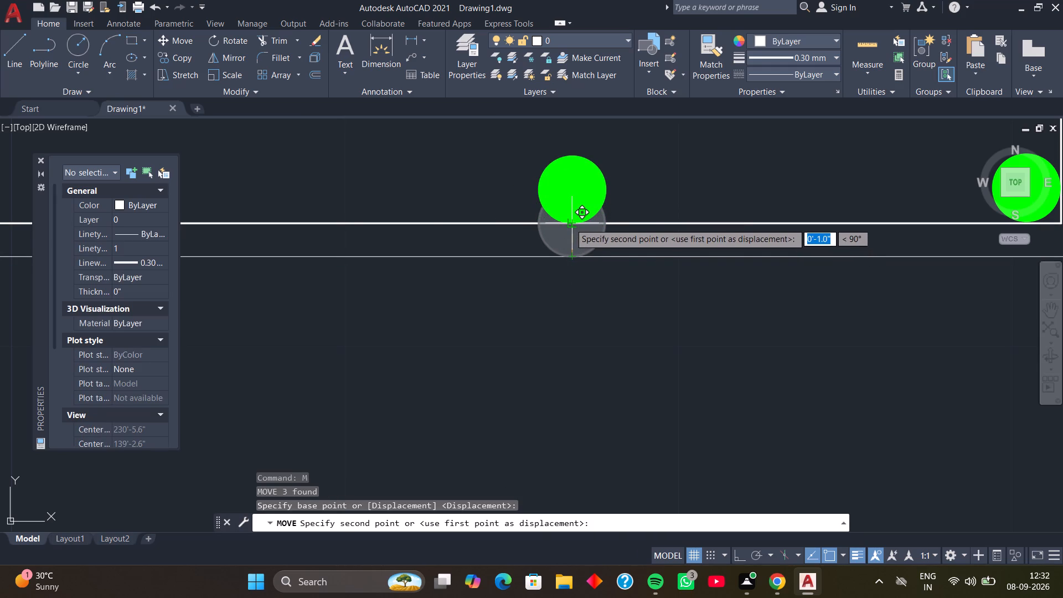
left_click(570, 223)
Move the second division-node dot from the right up 1" from its bottom quadrant so it rests on the lower core line.
scroll(493, 216, "down", 2)
middle_click_drag(467, 212, 774, 230)
middle_click_drag(654, 203, 683, 212)
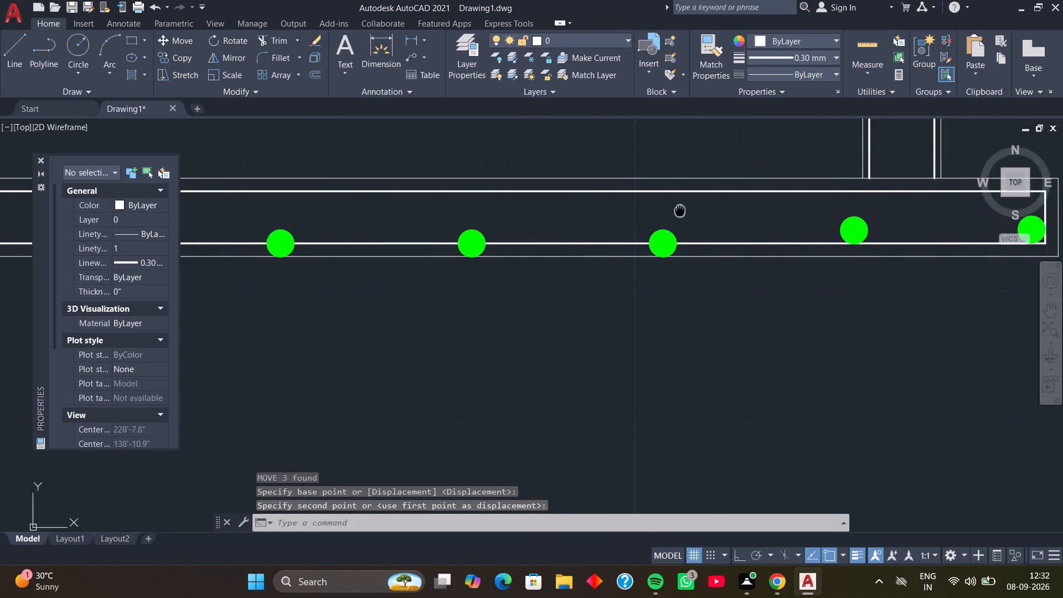
middle_click_drag(683, 212, 701, 215)
scroll(697, 234, "up", 2)
left_click_drag(701, 238, 693, 241)
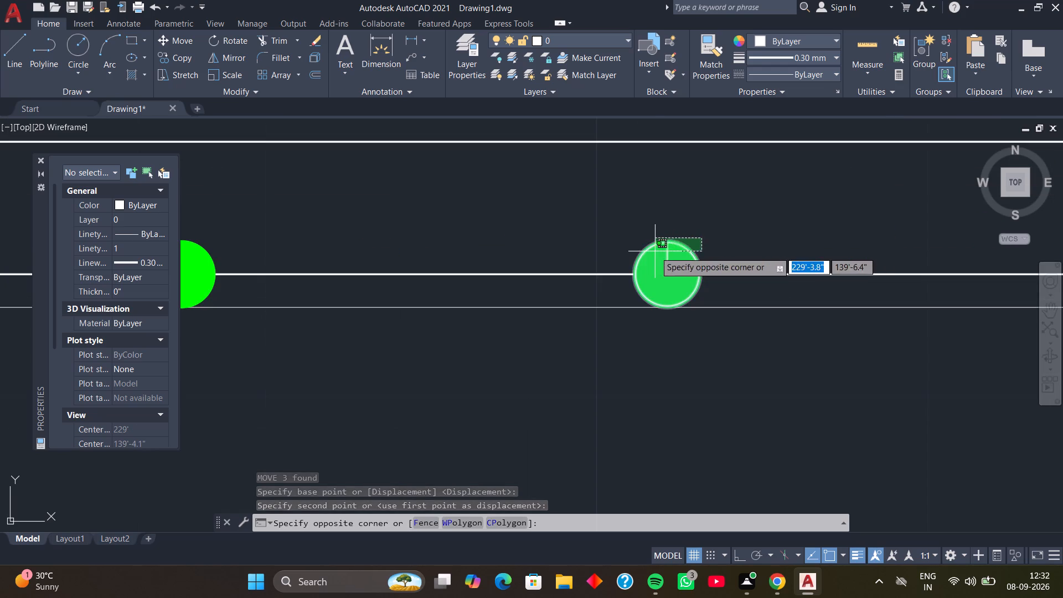
left_click(655, 251)
type("M")
key("space")
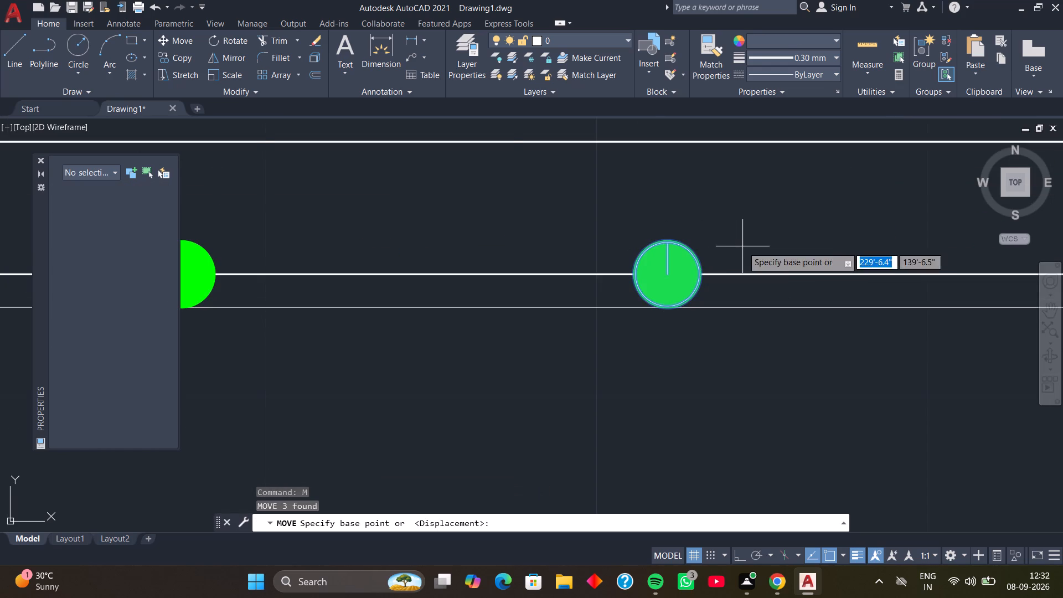
left_click(668, 306)
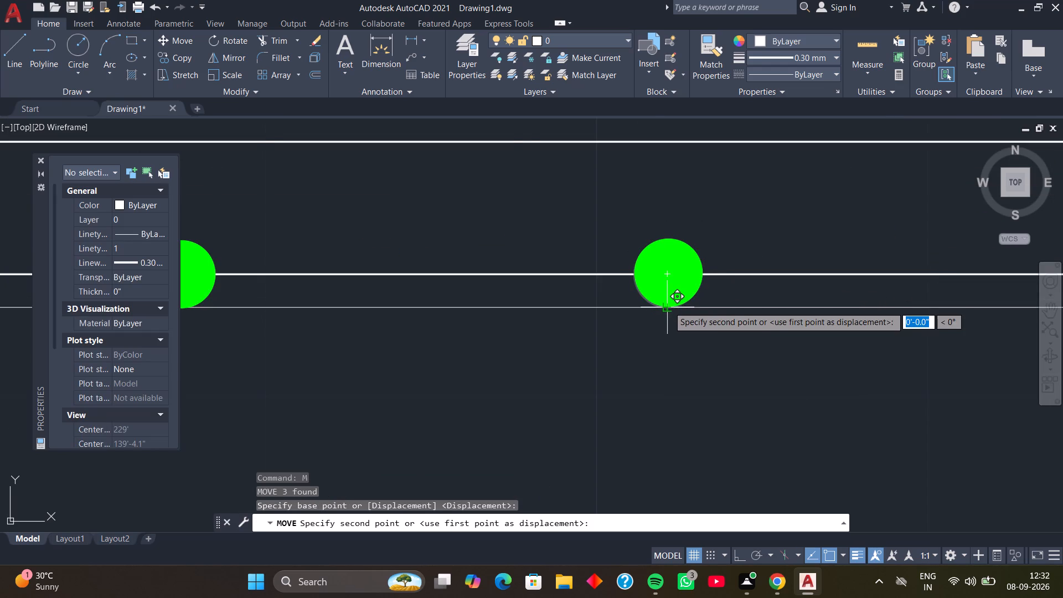
left_click(666, 276)
Move the third division-node dot from the right up from its bottom quadrant so it rests on the lower core line.
scroll(566, 247, "down", 2)
middle_click_drag(536, 248, 767, 266)
middle_click_drag(656, 267, 713, 253)
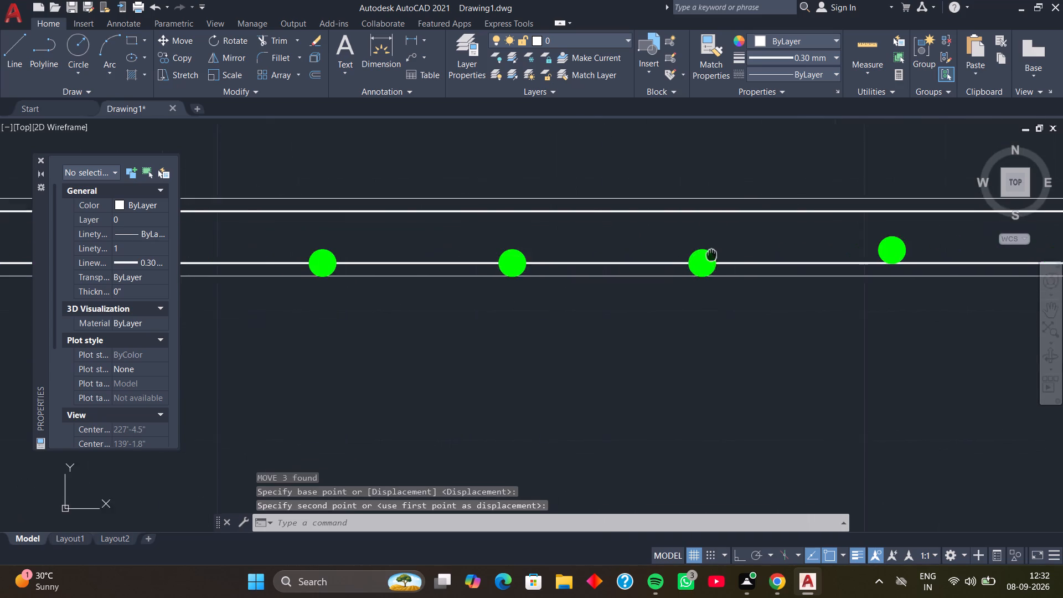
middle_click_drag(713, 253, 719, 252)
scroll(720, 251, "up", 3)
left_click_drag(729, 238, 720, 241)
left_click(655, 252)
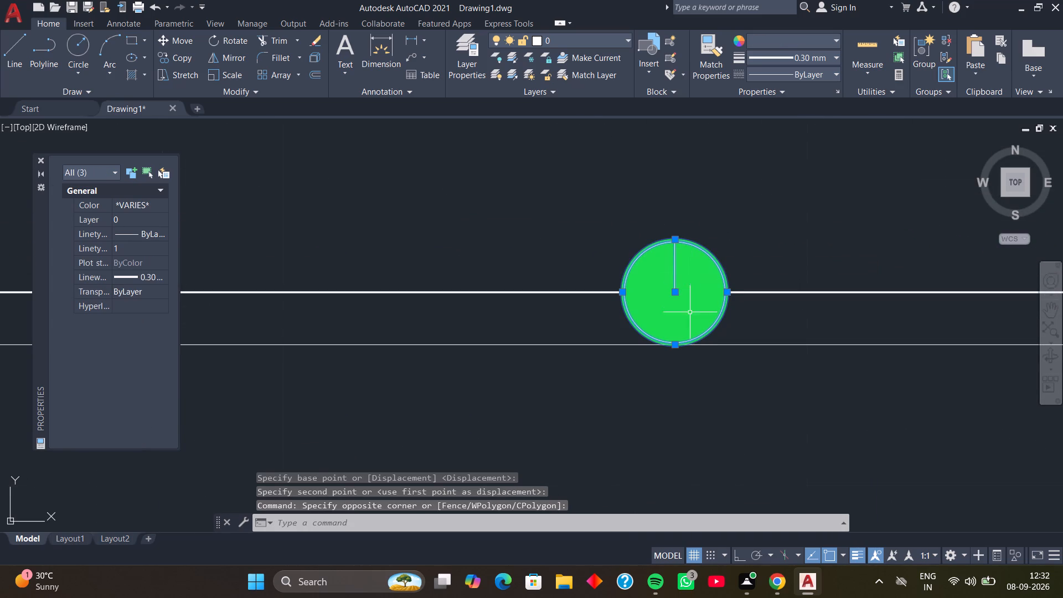
type("M")
key("space")
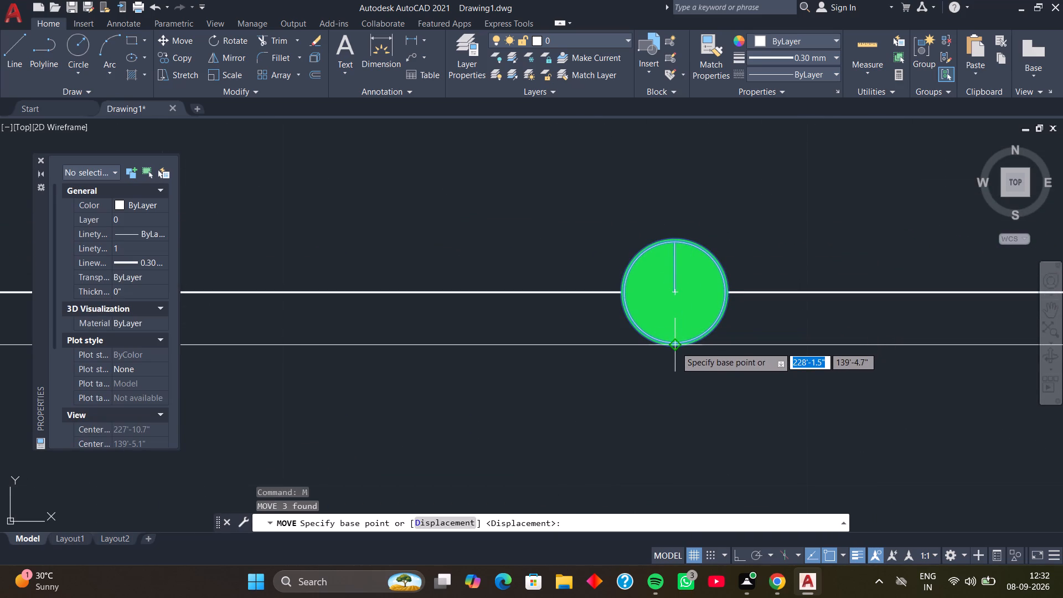
left_click(675, 347)
left_click(672, 291)
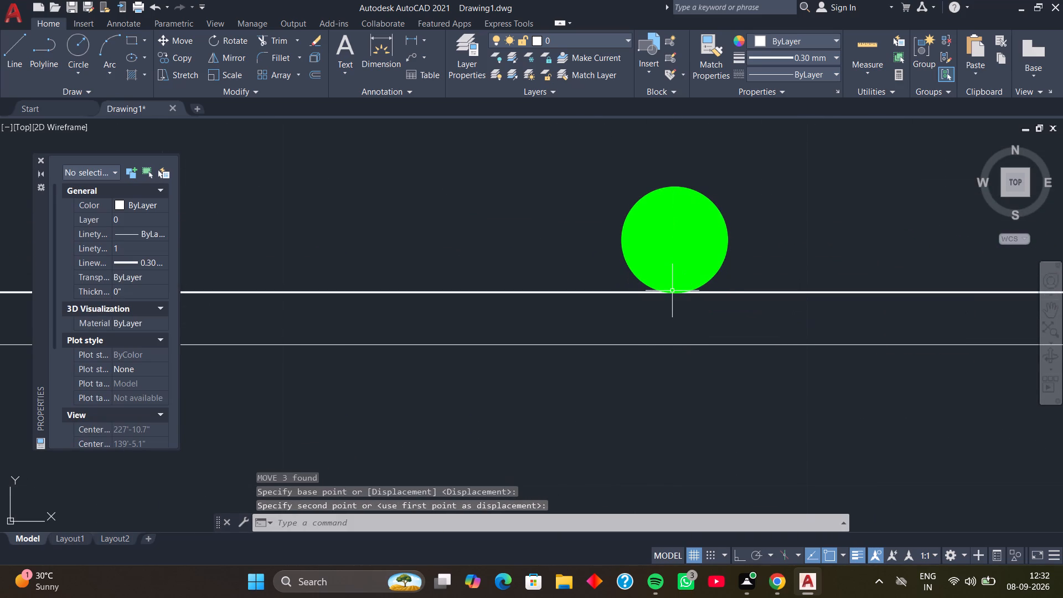
Move the fourth division-node dot from the right up from its bottom quadrant so it rests on the lower core line.
key("space")
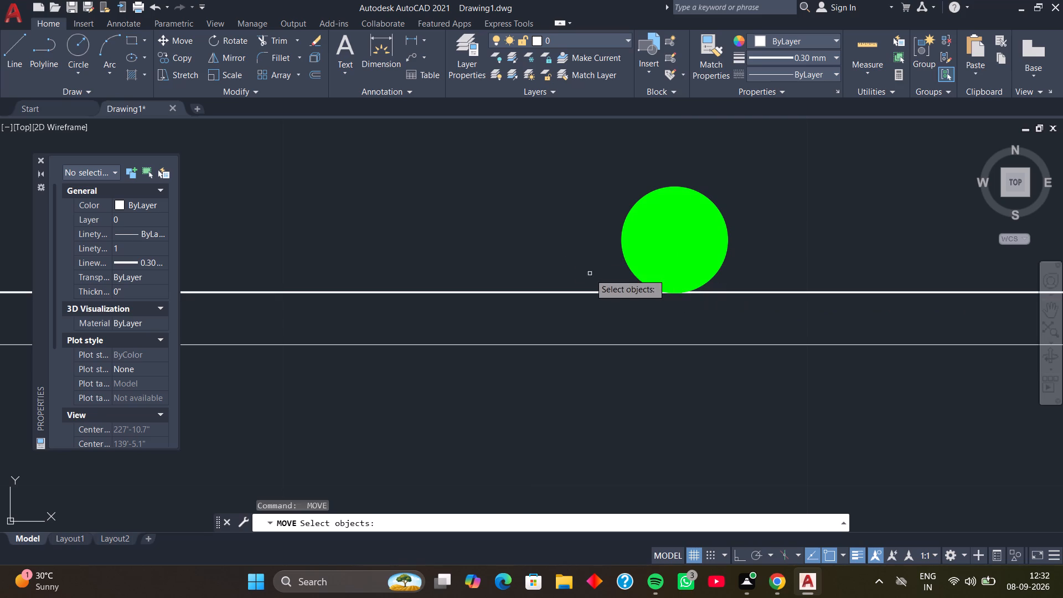
scroll(548, 248, "down", 3)
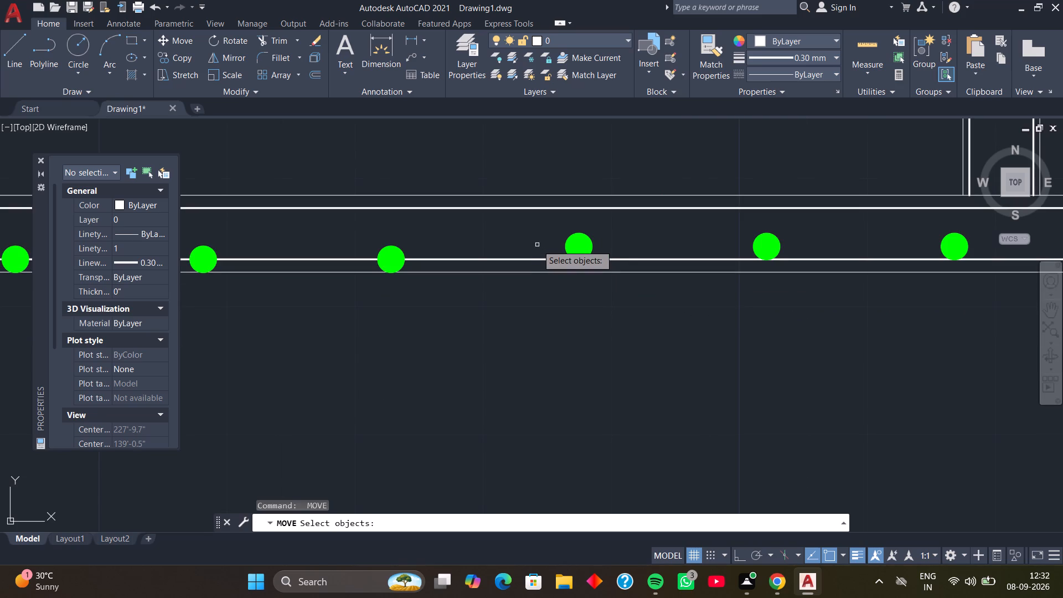
key("space")
middle_click_drag(505, 235, 663, 233)
scroll(589, 254, "up", 2)
middle_click_drag(560, 238, 673, 248)
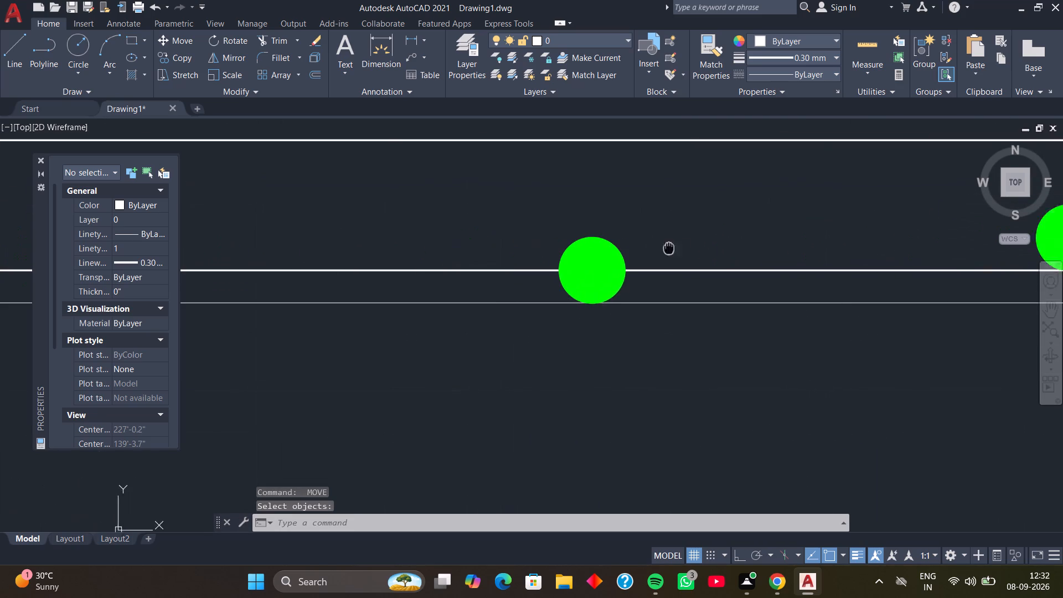
middle_click_drag(673, 248, 700, 248)
left_click(683, 231)
left_click(608, 249)
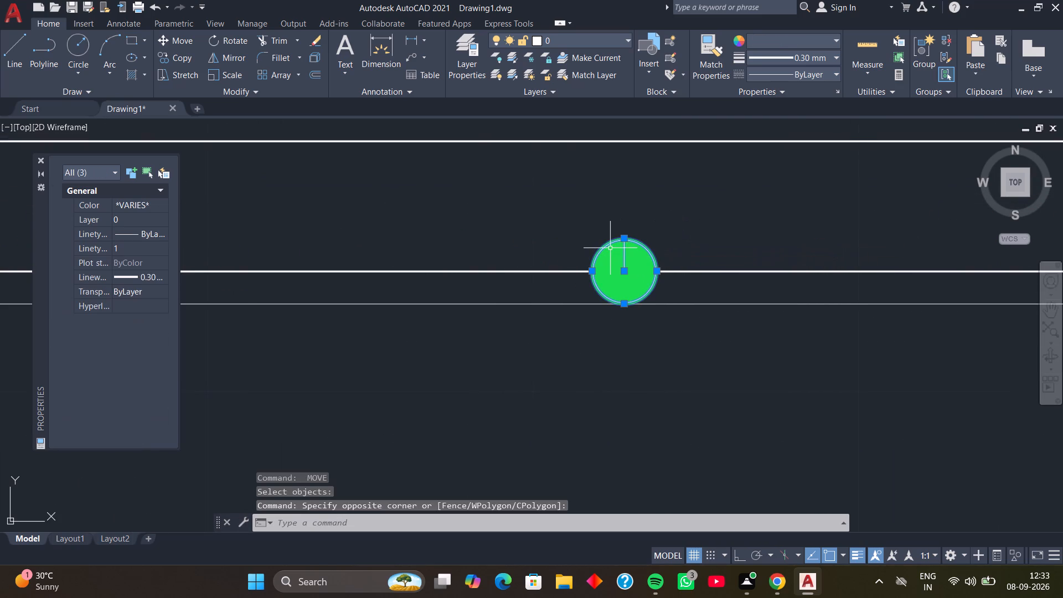
key("space")
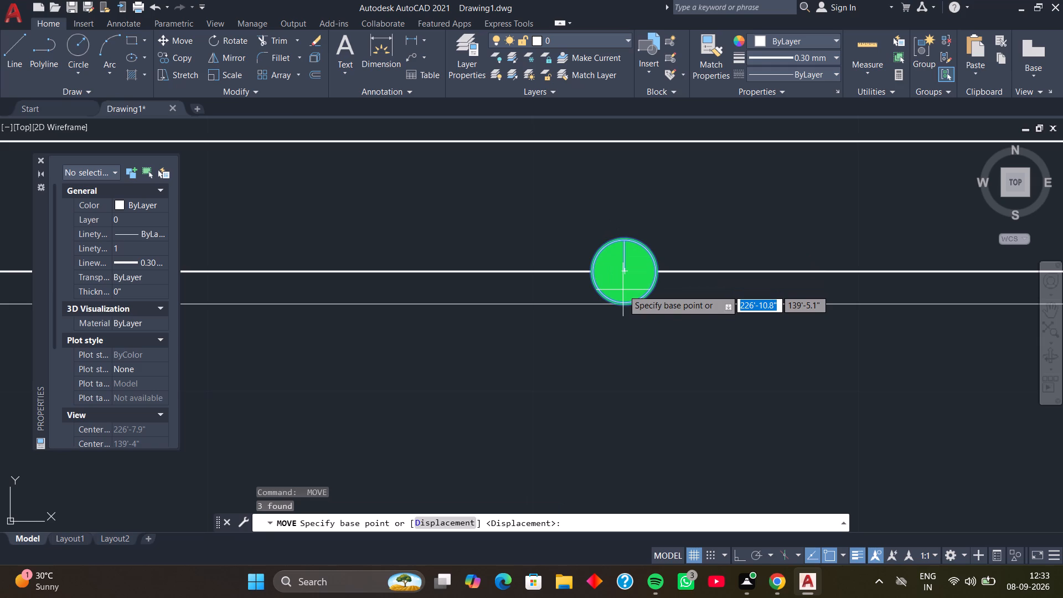
left_click(625, 302)
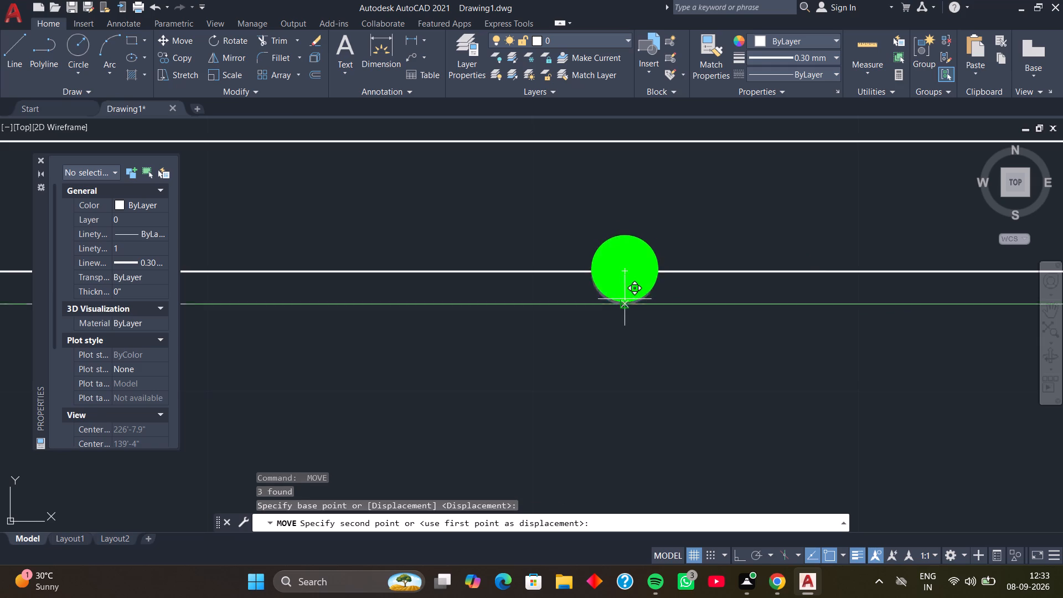
left_click(625, 273)
Move the fifth division-node dot from the right up from its bottom quadrant so it rests on the lower core line.
key("space")
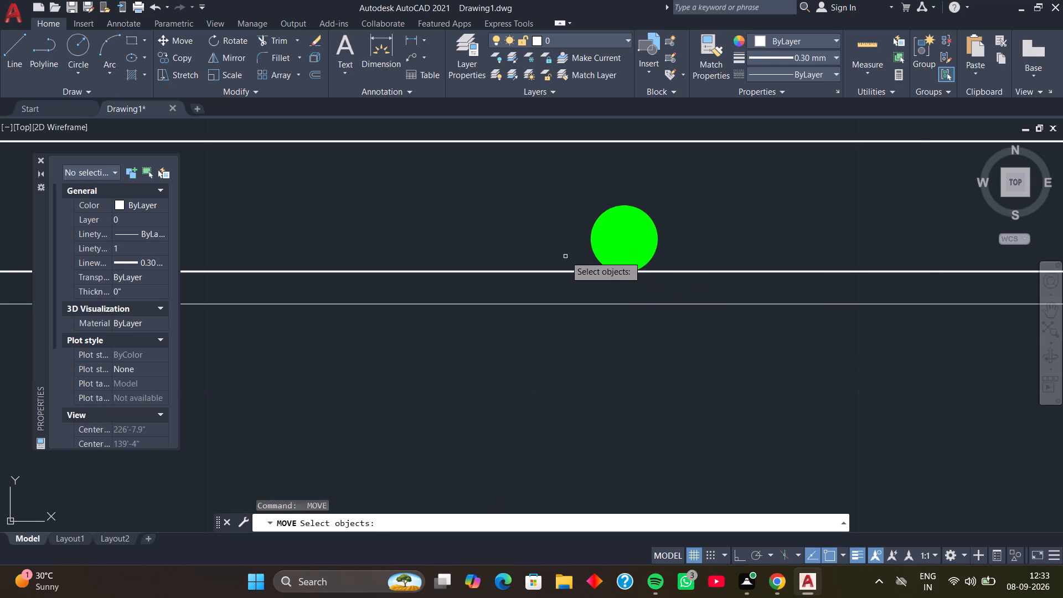
scroll(565, 256, "down", 2)
middle_click_drag(545, 246, 684, 266)
key("space")
middle_click_drag(609, 254, 701, 272)
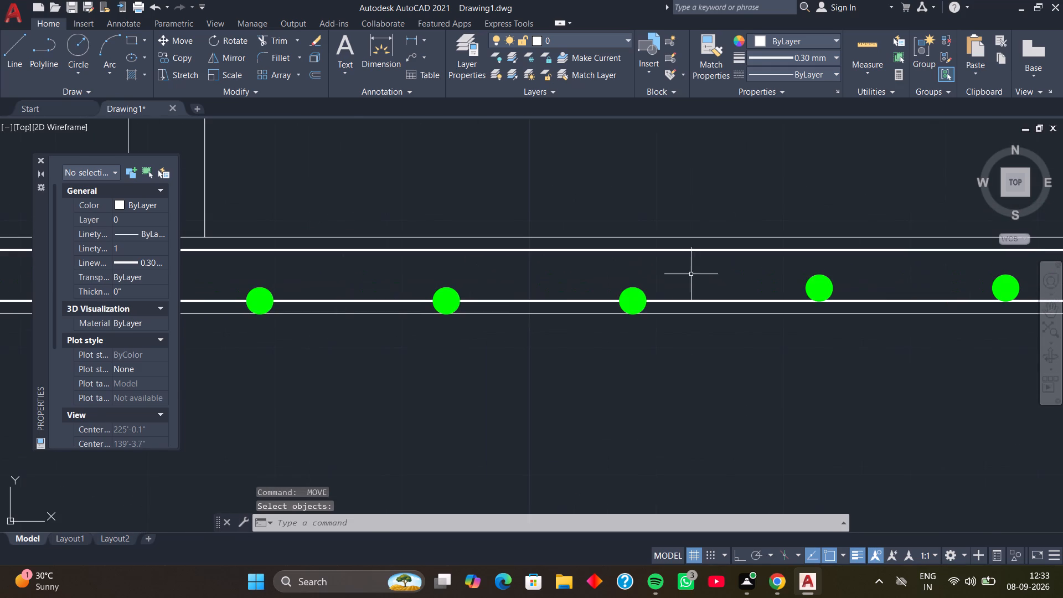
left_click(668, 276)
left_click(622, 293)
type("M")
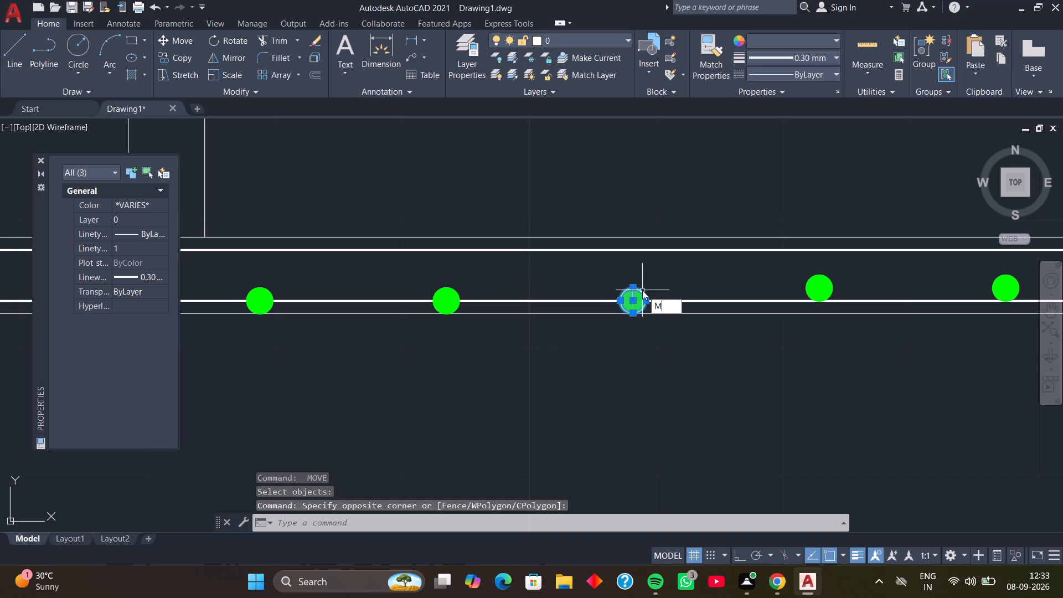
key("space")
scroll(633, 304, "up", 2)
left_click(626, 324)
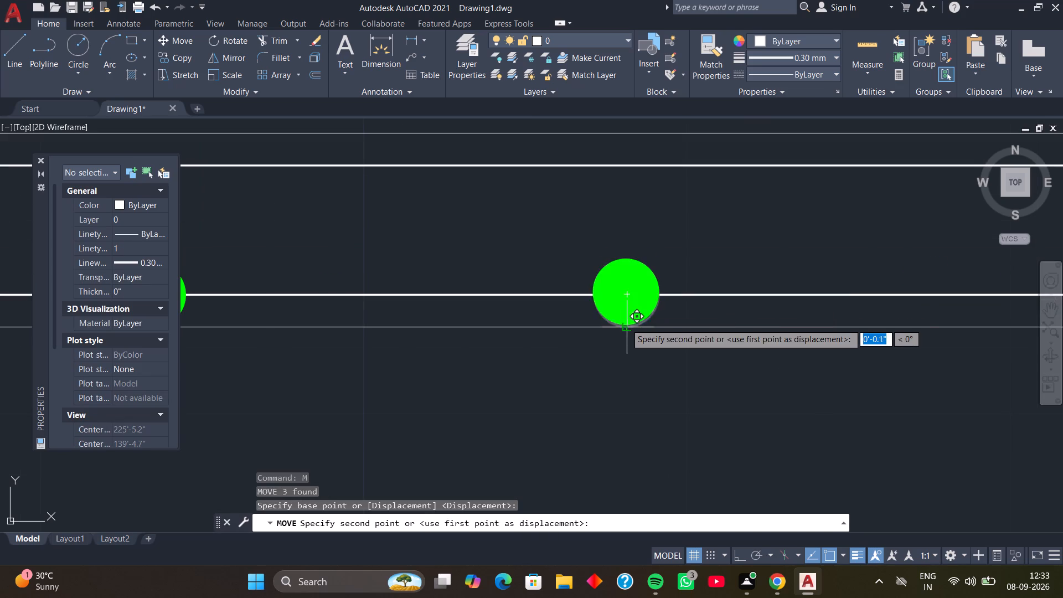
left_click(625, 293)
Move the sixth division-node dot from the right up from its bottom quadrant so it rests on the lower core line.
scroll(561, 279, "down", 2)
middle_click_drag(539, 268, 601, 286)
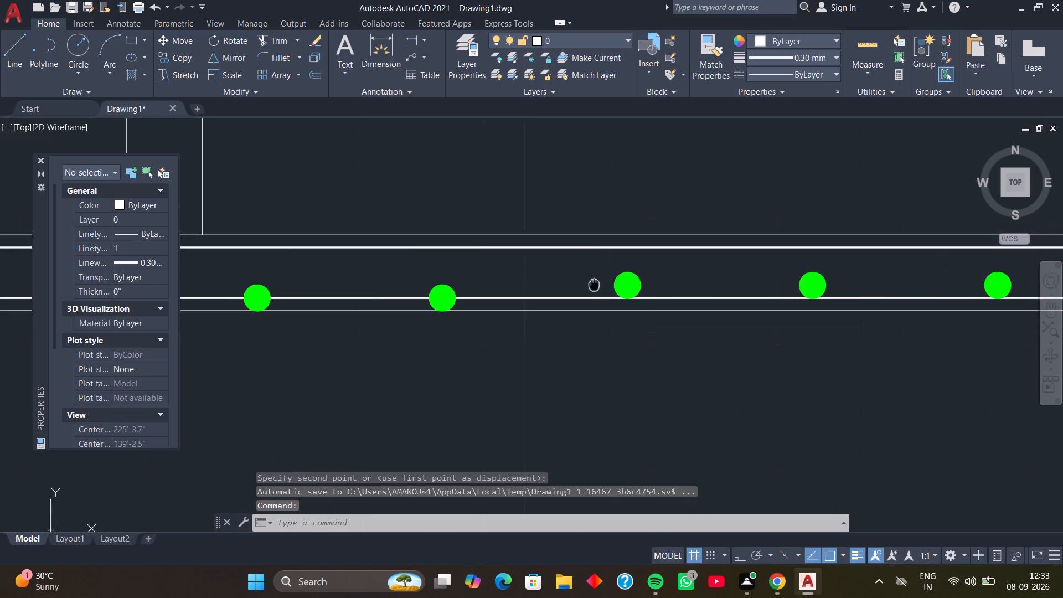
middle_click_drag(601, 286, 757, 310)
middle_click_drag(674, 316, 789, 306)
middle_click_drag(765, 314, 797, 311)
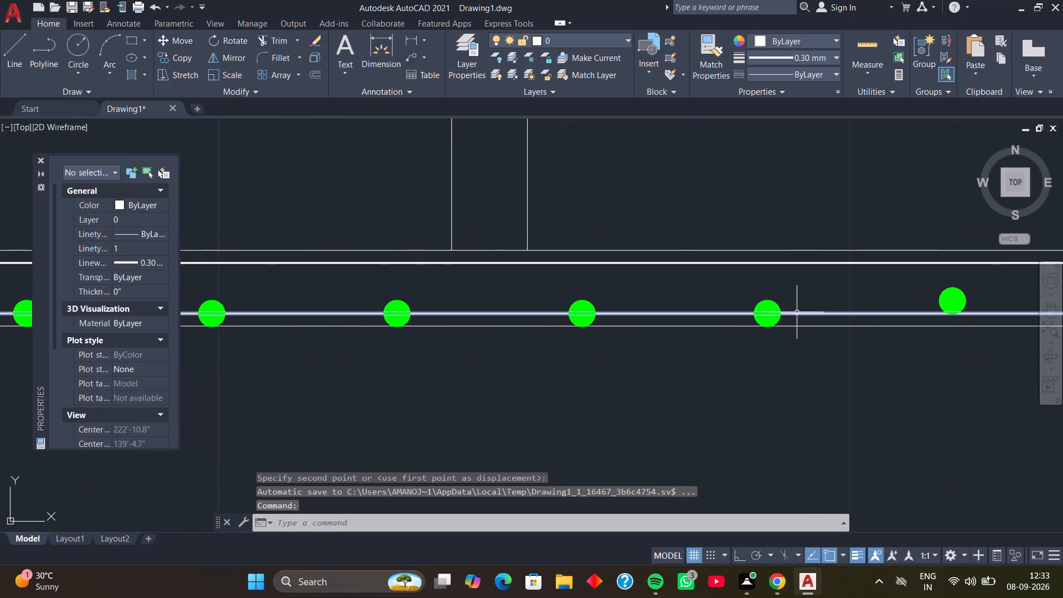
scroll(784, 304, "up", 2)
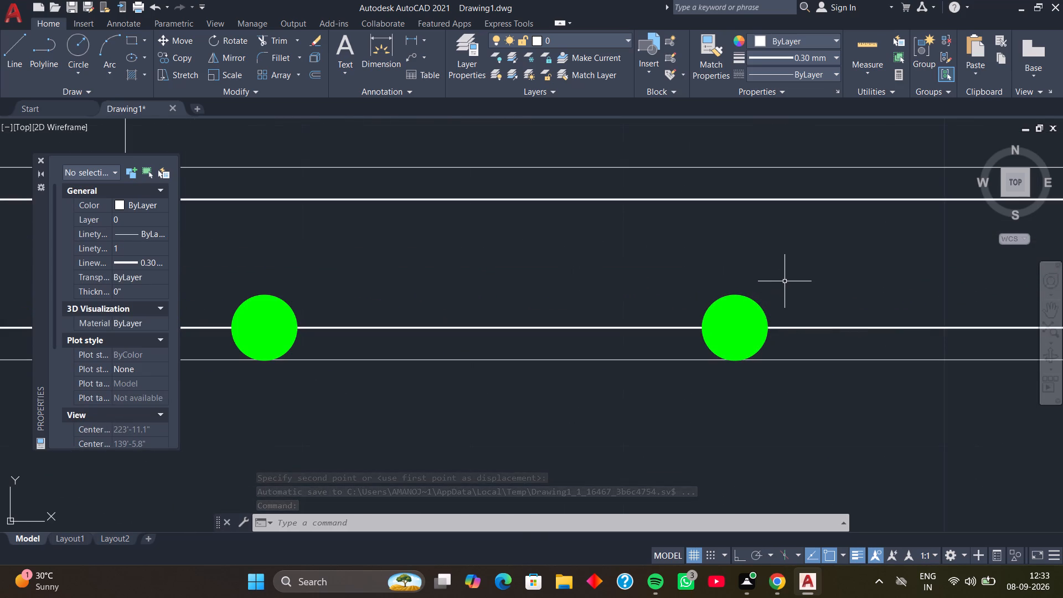
left_click(785, 281)
left_click(706, 303)
type("M")
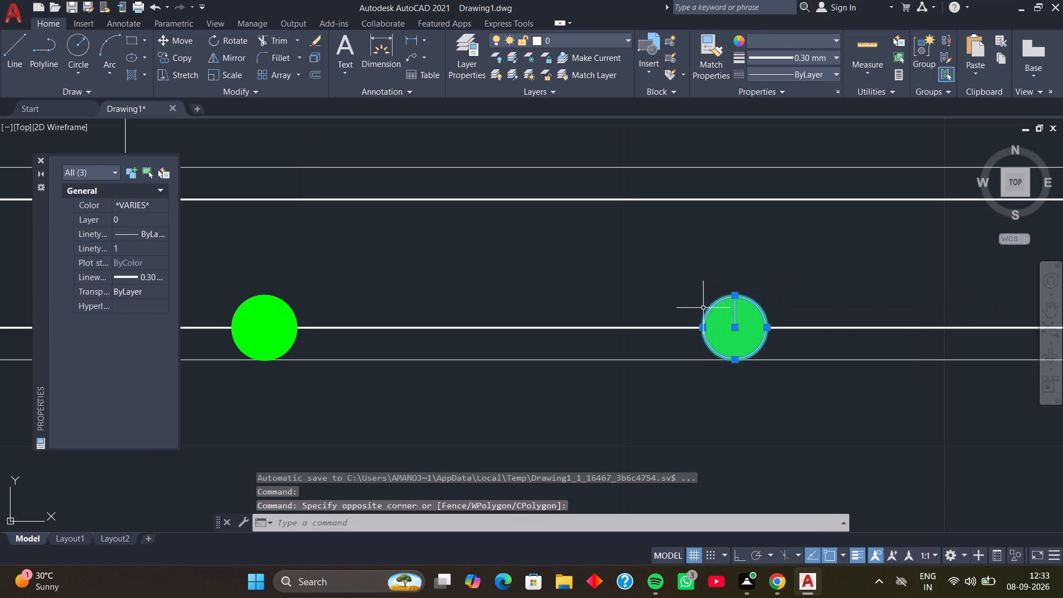
key("space")
left_click(734, 358)
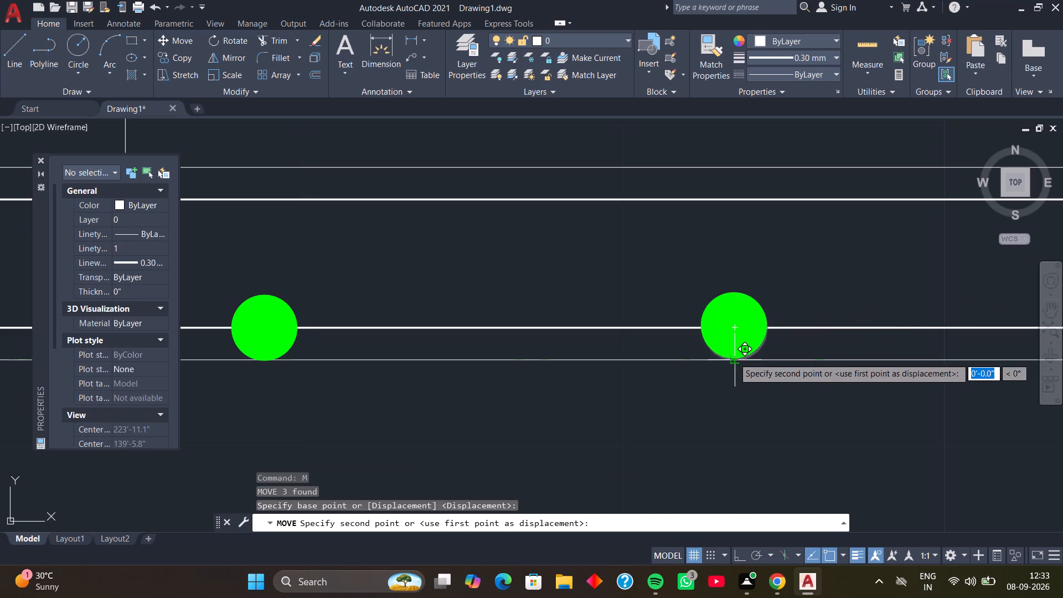
left_click(734, 329)
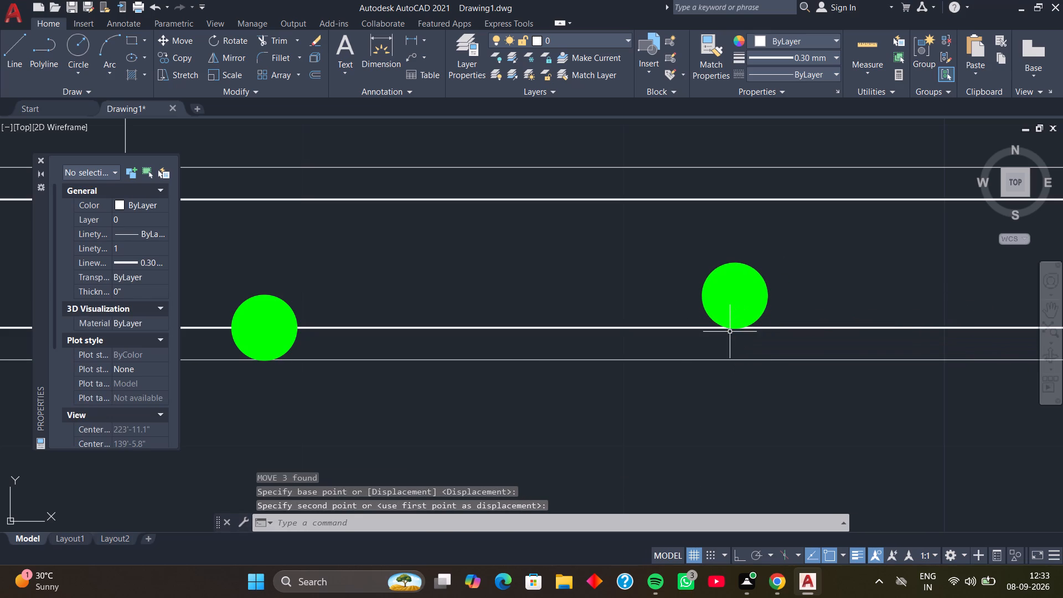
Move the seventh division-node dot from the right up from its bottom quadrant so it rests on the lower core line.
scroll(575, 297, "down", 1)
middle_click_drag(517, 291, 768, 291)
middle_click_drag(697, 295, 778, 308)
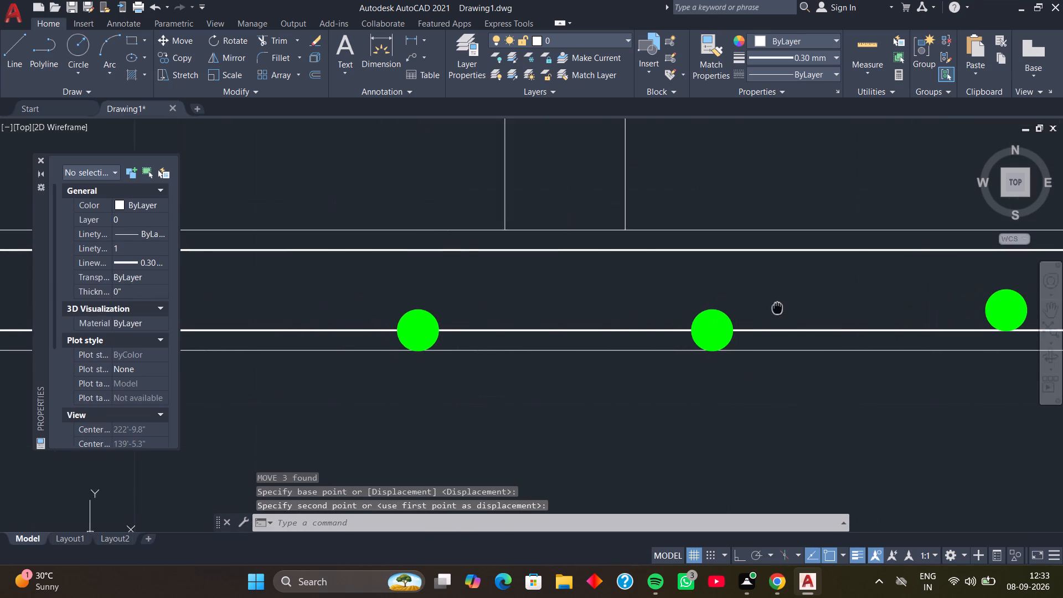
middle_click_drag(778, 308, 791, 303)
left_click(764, 296)
left_click(701, 312)
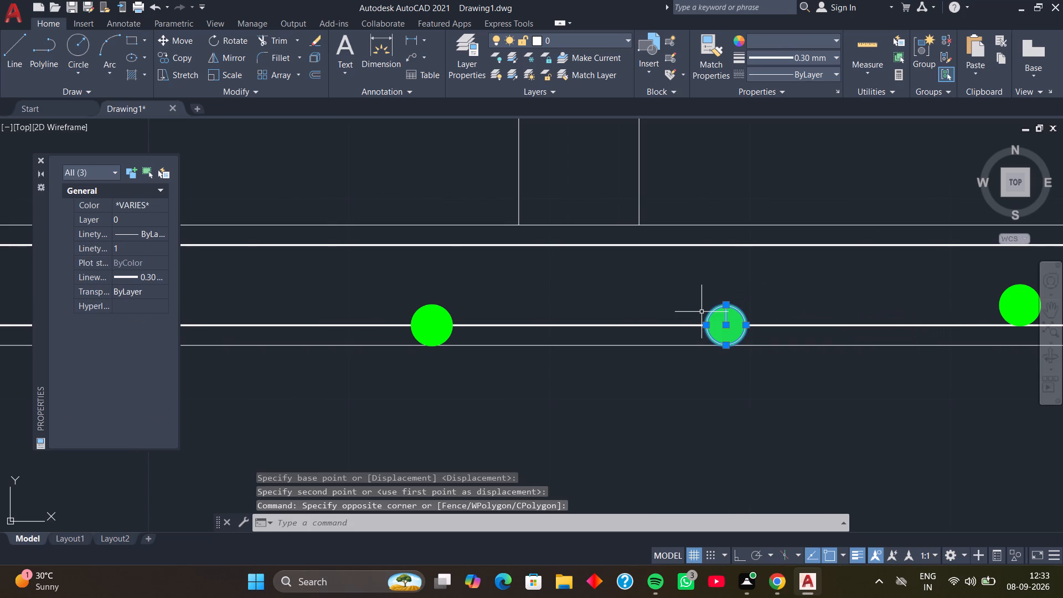
key("m")
key("space")
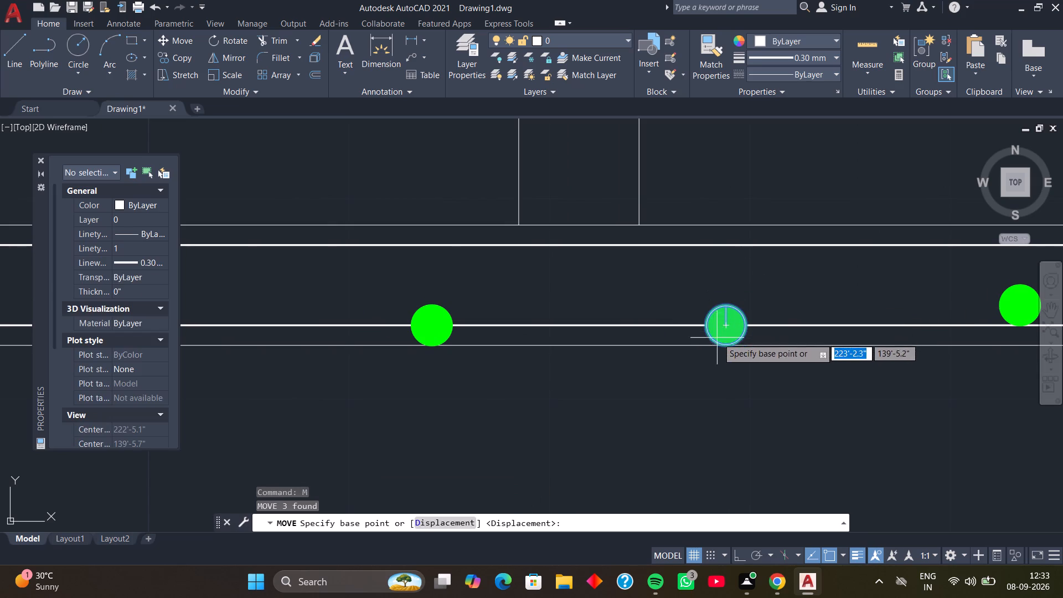
left_click(725, 344)
left_click(725, 326)
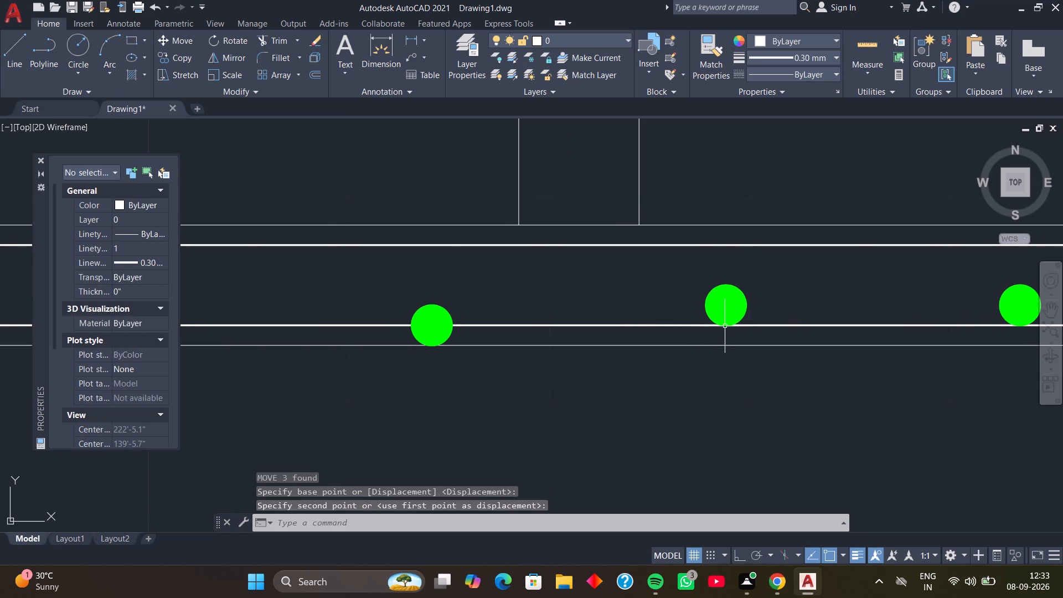
Move the eighth division-node dot from the right up 1" from its bottom quadrant so it rests on the lower core line.
scroll(567, 298, "down", 1)
middle_click_drag(556, 298, 849, 307)
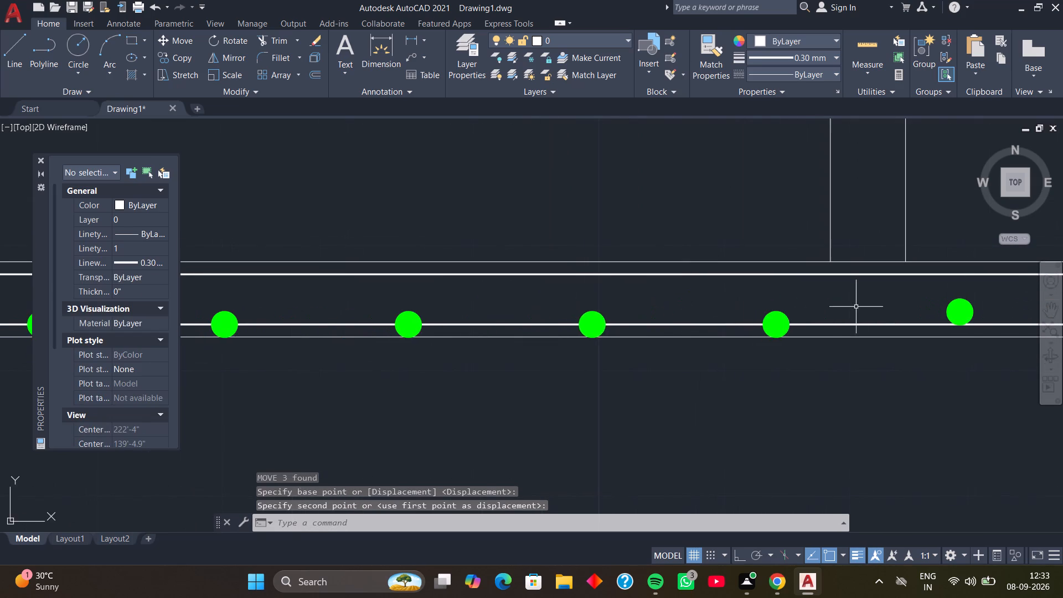
middle_click_drag(809, 308, 864, 314)
left_click(860, 312)
left_click(821, 322)
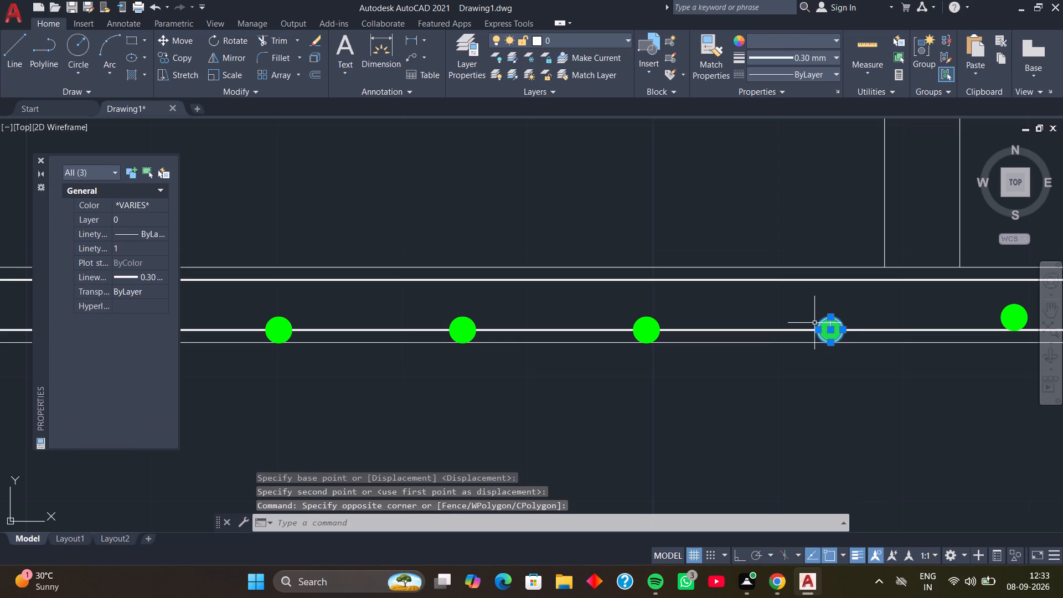
key("m")
key("space")
scroll(836, 338, "up", 2)
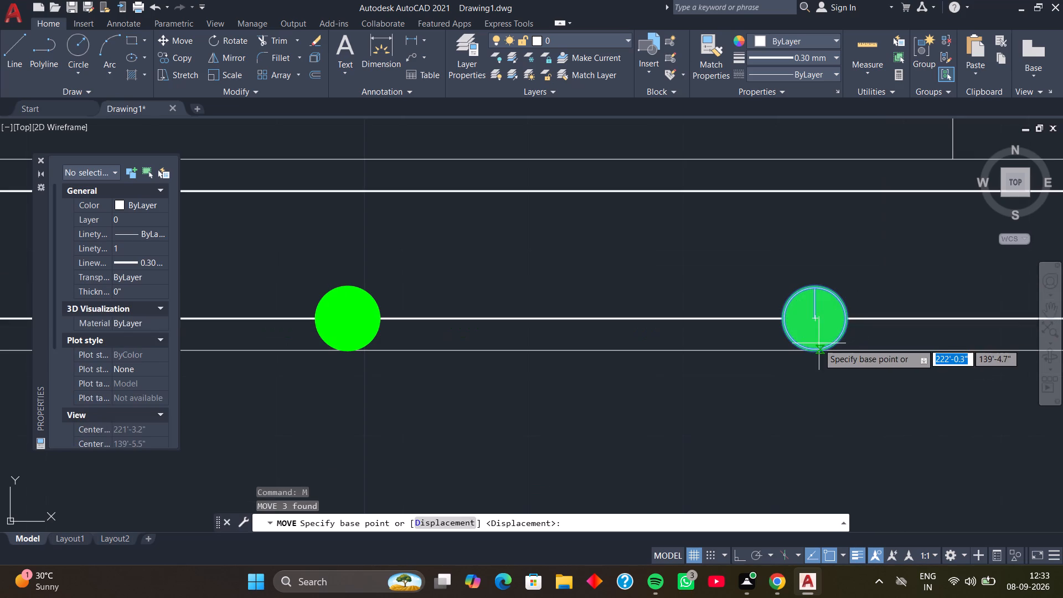
left_click(816, 350)
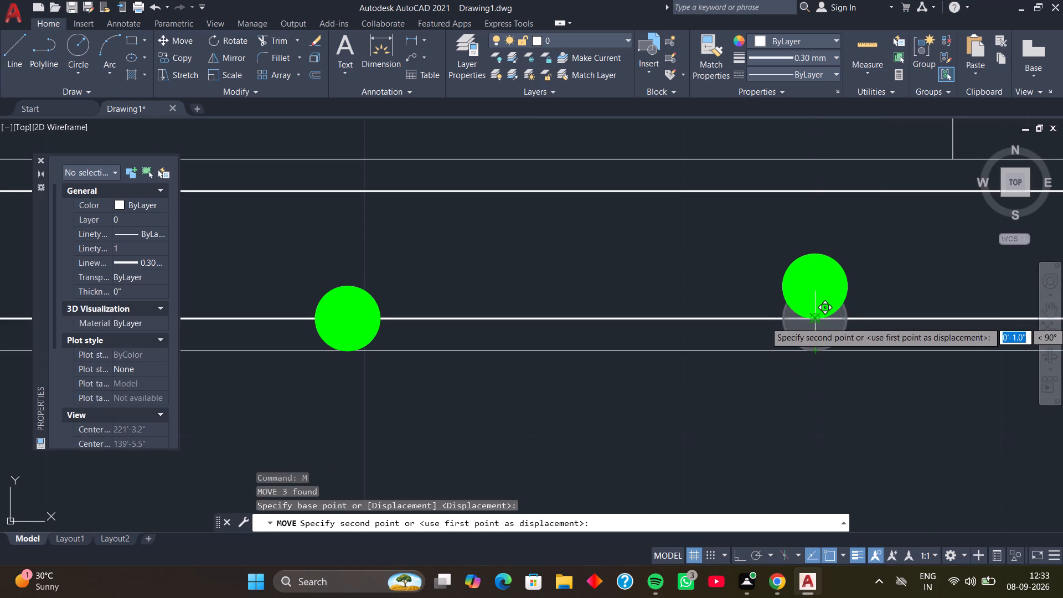
left_click(812, 322)
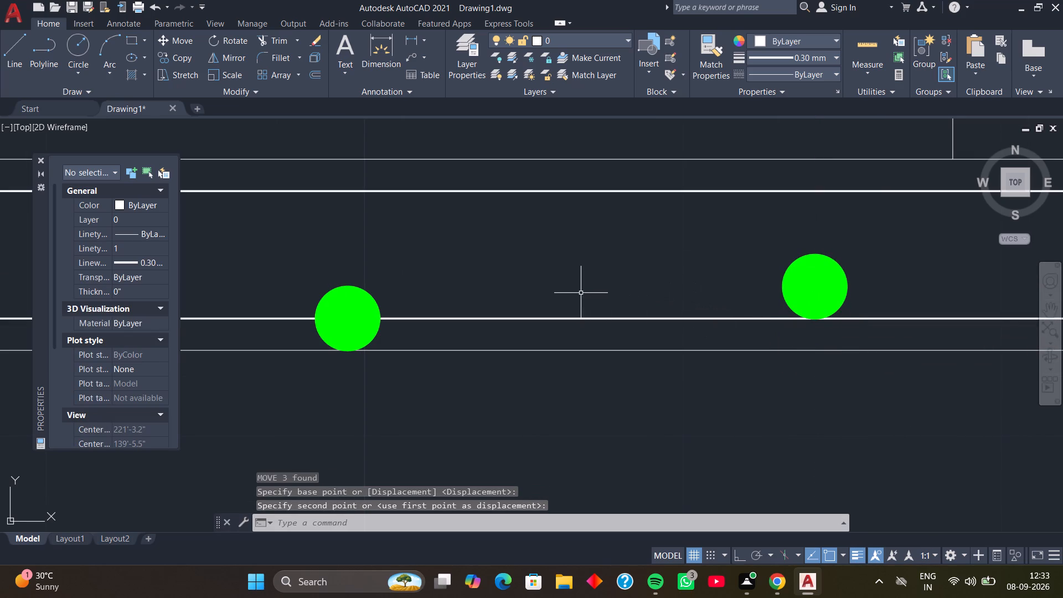
Move the ninth division-node dot from the right up 1" from its bottom quadrant so it rests on the lower core line.
middle_click_drag(564, 285, 953, 319)
left_click(781, 305)
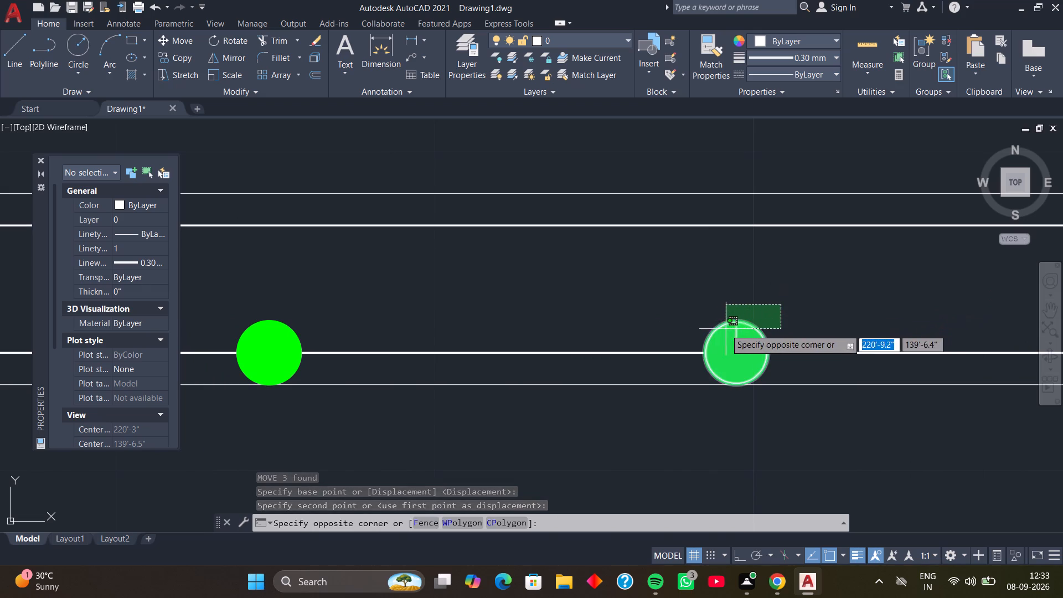
left_click(706, 331)
type("M")
key("space")
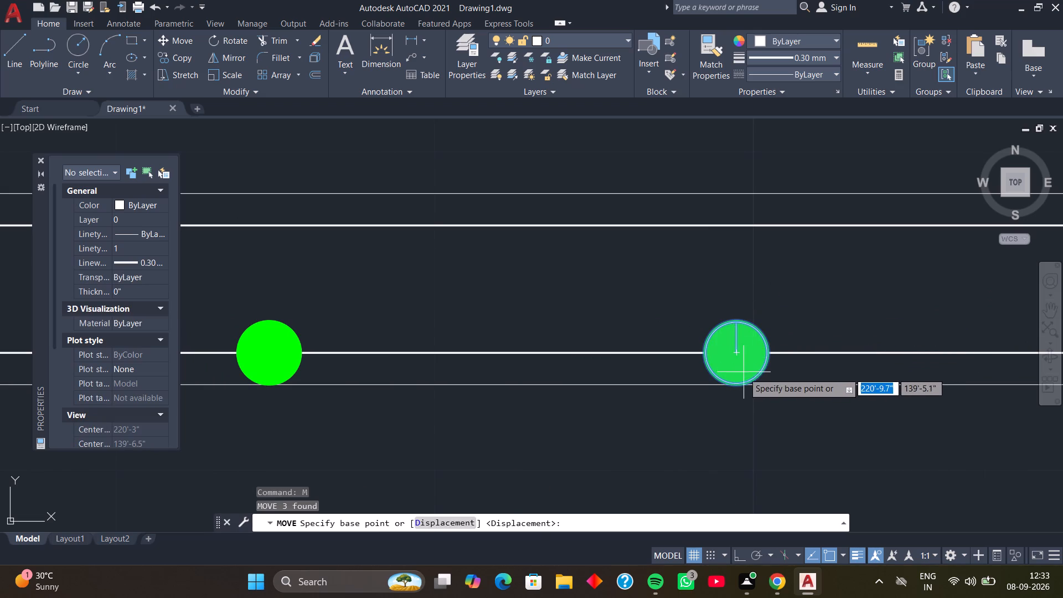
left_click(738, 383)
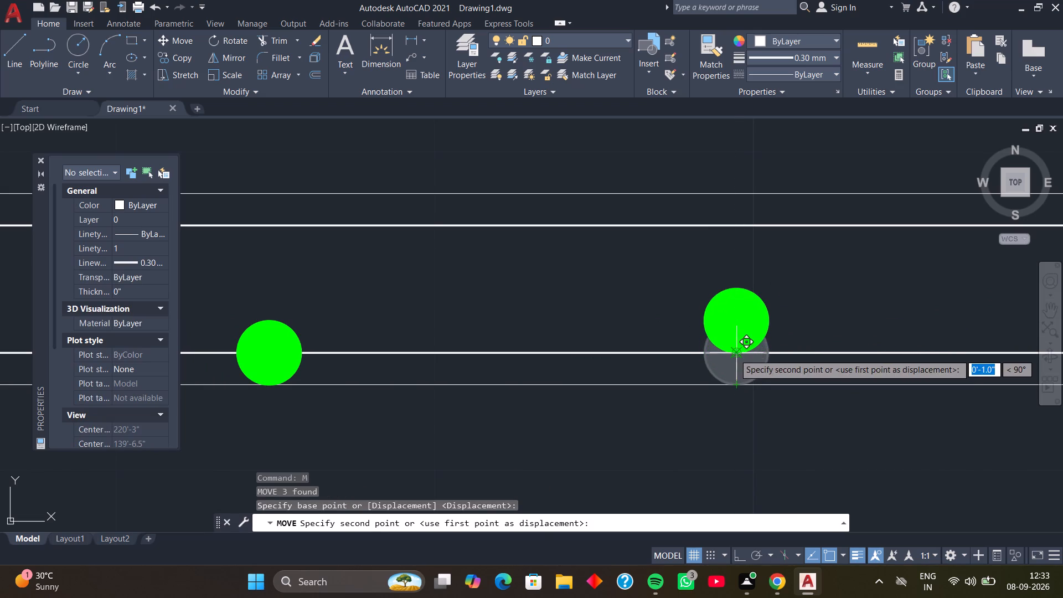
left_click(734, 354)
Move the tenth division-node dot from the right up from its bottom quadrant so it rests on the lower core line.
scroll(662, 351, "down", 3)
middle_click_drag(601, 314, 852, 322)
middle_click_drag(844, 347, 834, 327)
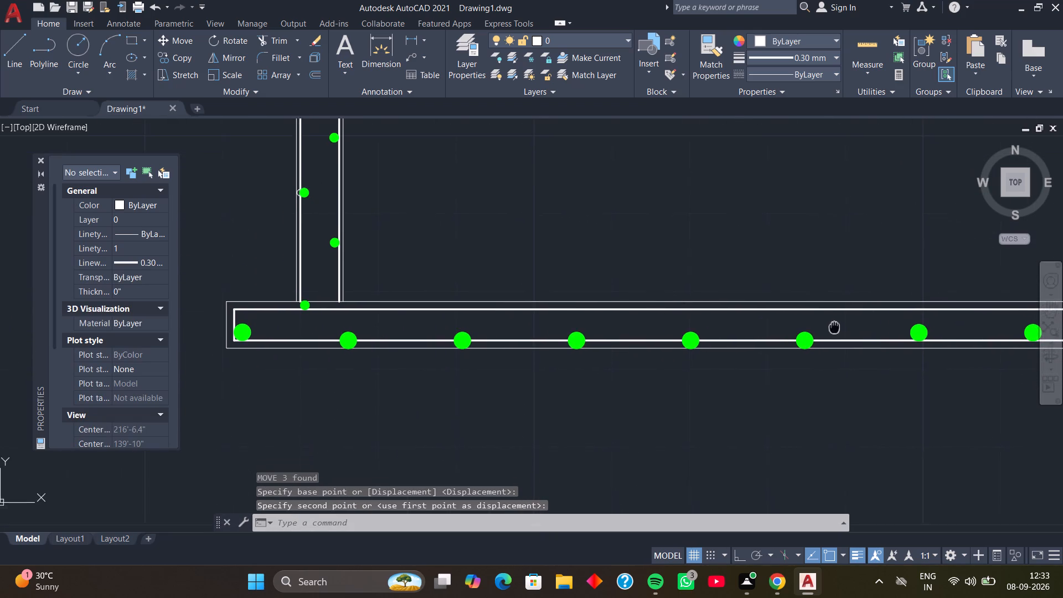
middle_click_drag(834, 327, 834, 321)
scroll(828, 326, "up", 2)
left_click_drag(796, 310, 791, 313)
left_click(744, 335)
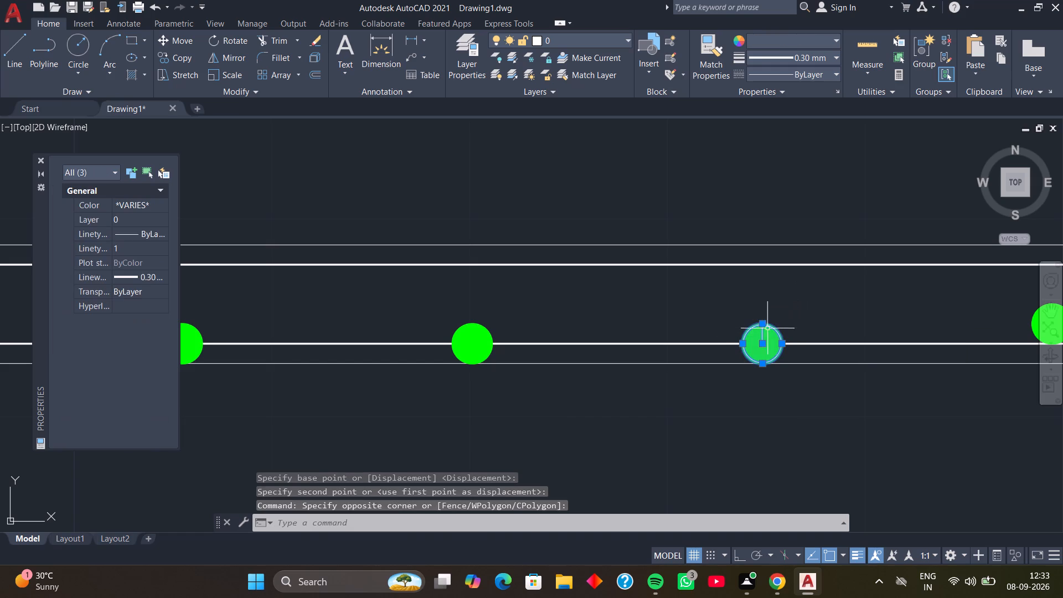
key("m")
key("space")
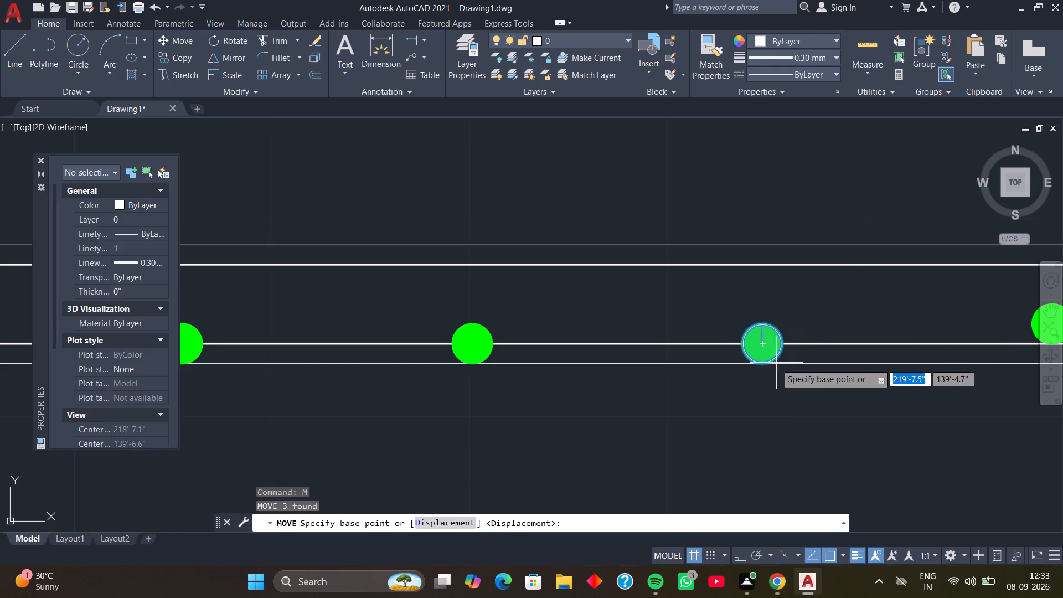
left_click(764, 366)
left_click(761, 342)
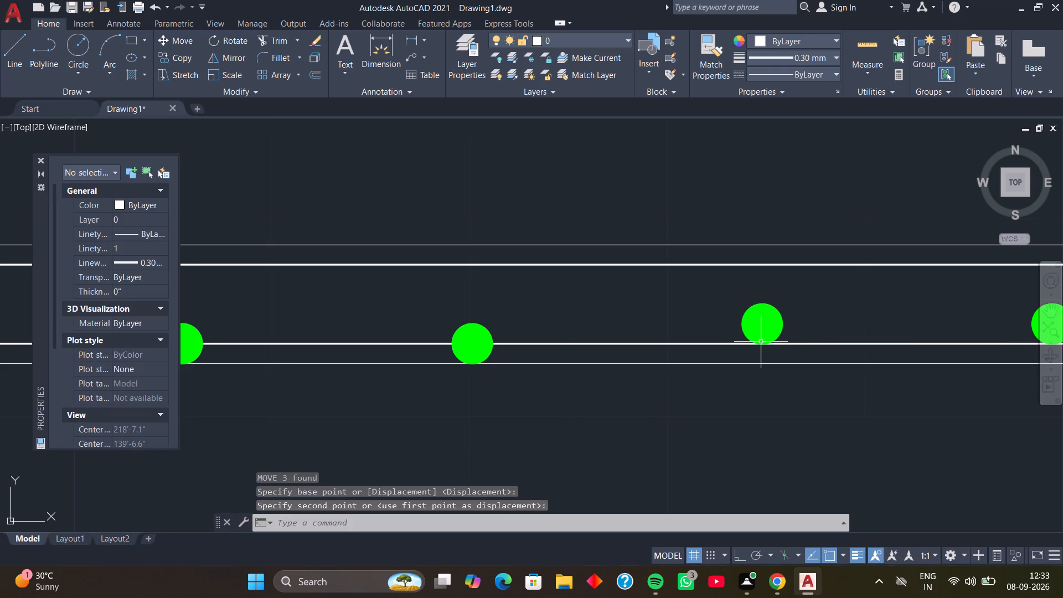
Move the eleventh division-node dot from the right up from its bottom quadrant so it rests on the lower core line.
scroll(692, 320, "down", 1)
middle_click_drag(656, 324, 835, 336)
middle_click_drag(791, 342, 882, 336)
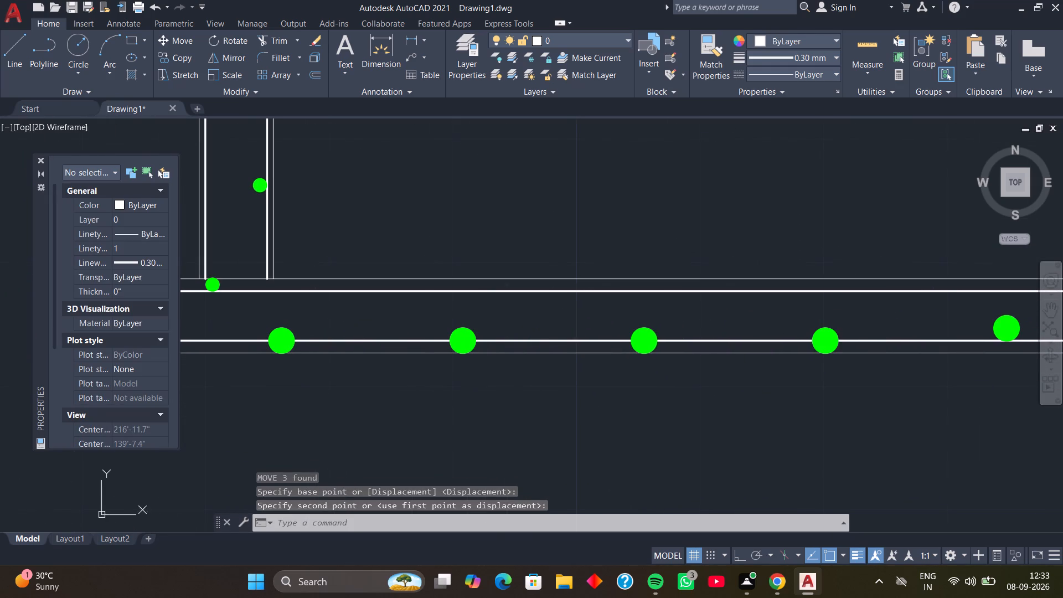
left_click(846, 319)
left_click(806, 336)
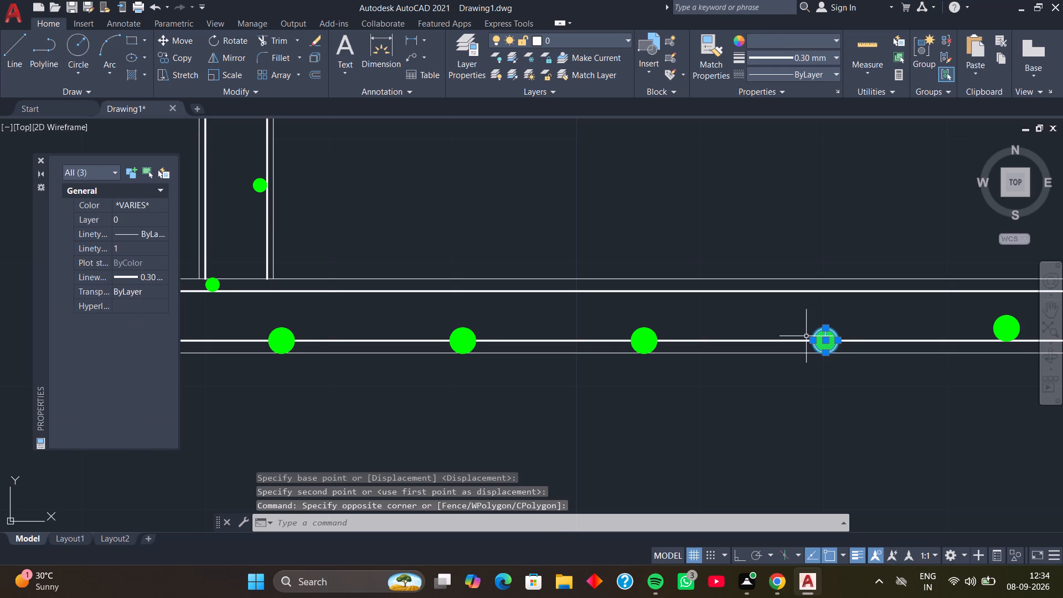
type("M")
key("space")
left_click(823, 356)
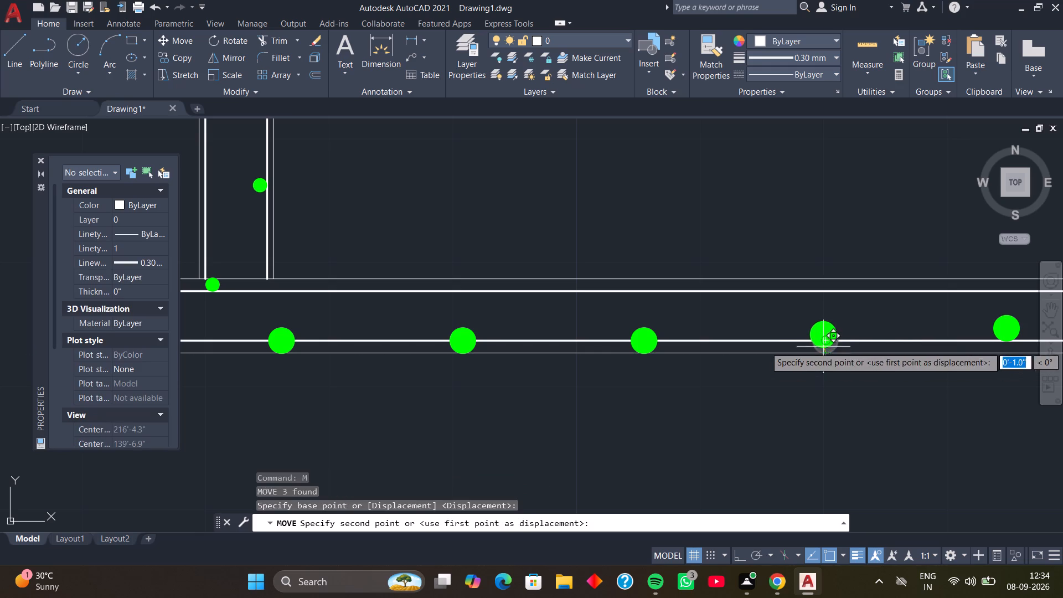
left_click(824, 340)
Move the twelfth division-node dot from the right up from its bottom quadrant so it rests on the lower core line.
scroll(732, 313, "down", 1)
middle_click_drag(714, 320, 797, 332)
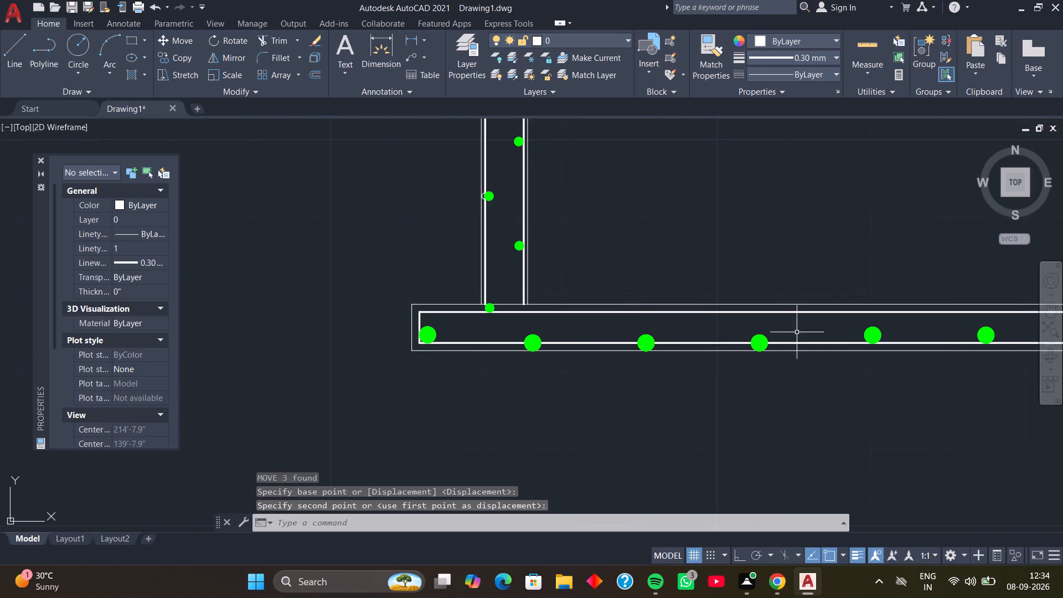
scroll(788, 331, "up", 2)
middle_click_drag(783, 332, 870, 313)
middle_click_drag(835, 310, 883, 287)
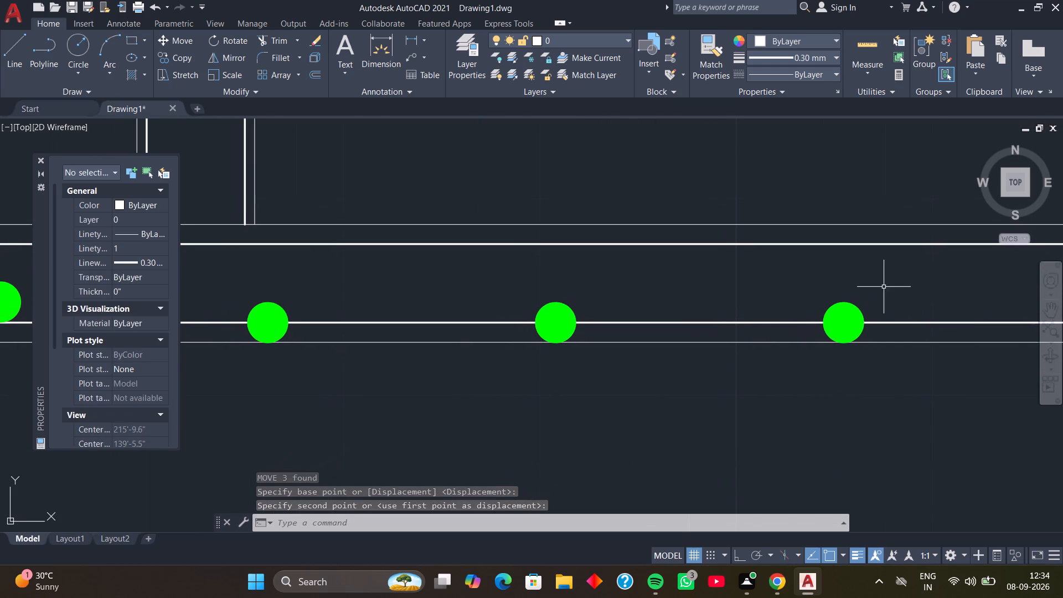
left_click(884, 287)
left_click(824, 312)
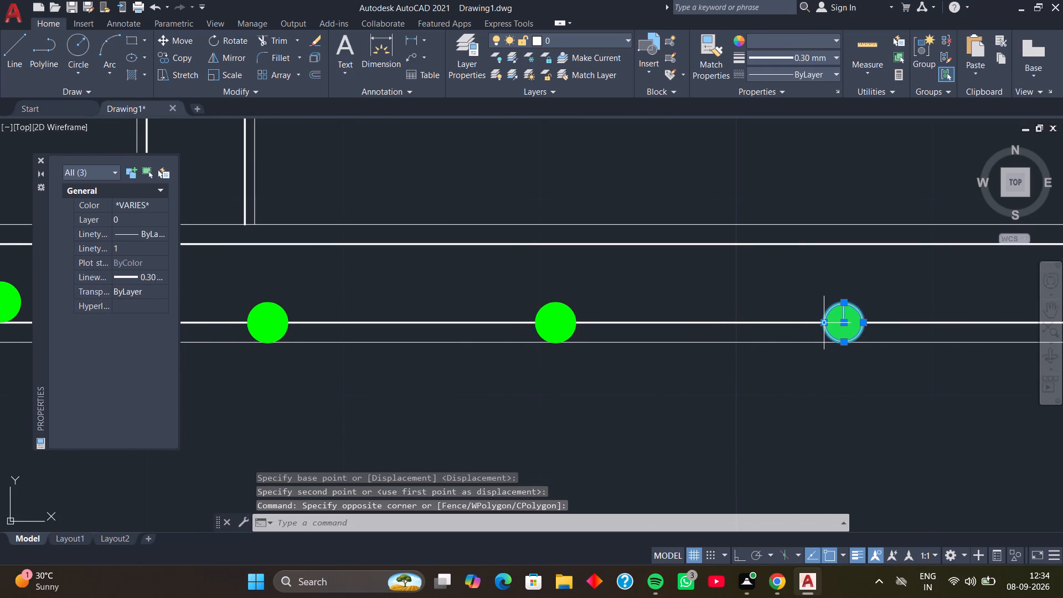
key("m")
key("space")
left_click(842, 344)
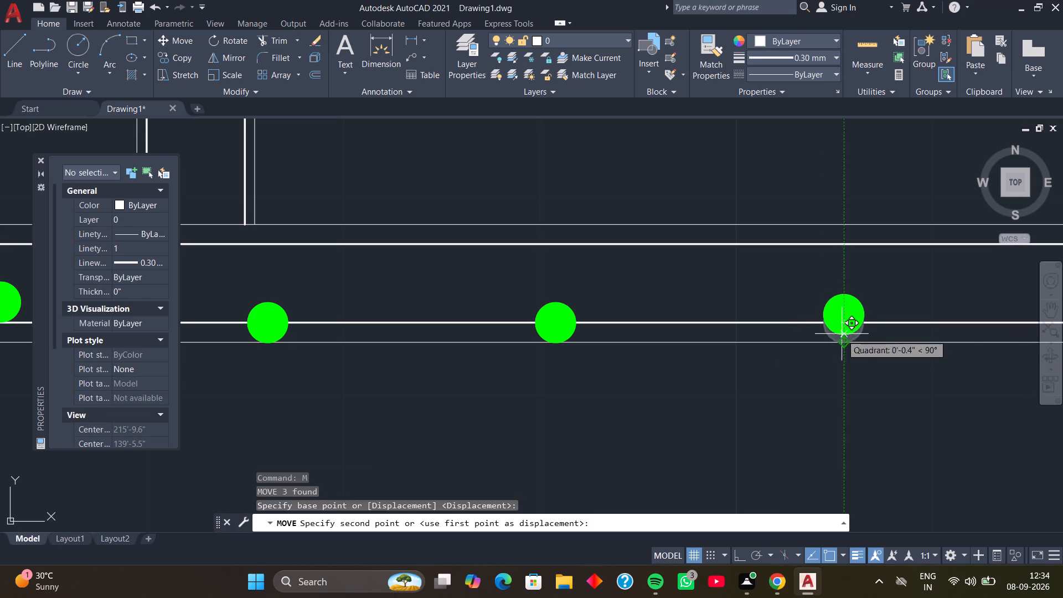
left_click(843, 323)
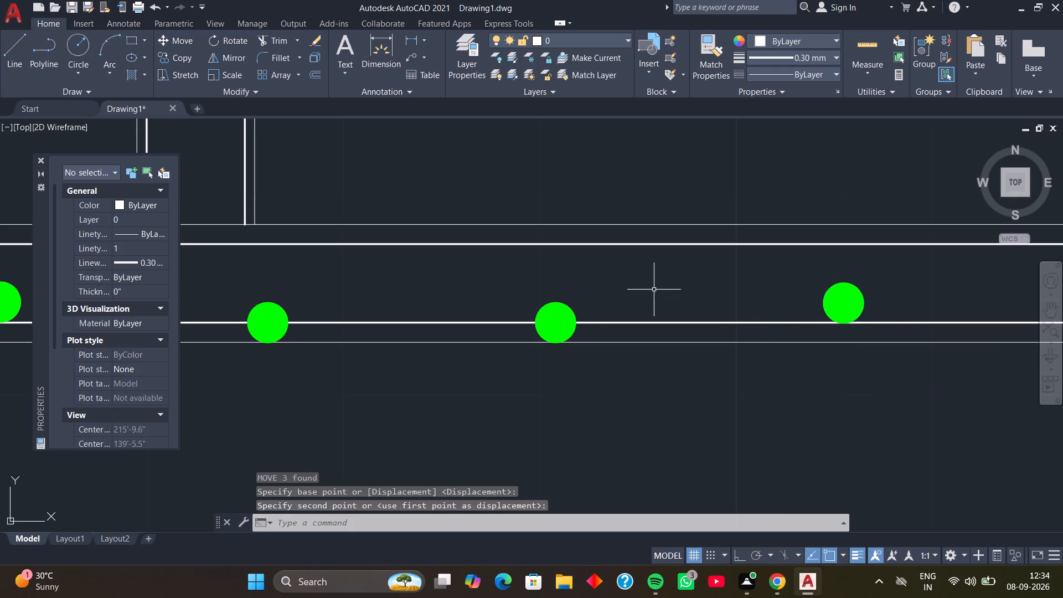
Move the thirteenth division-node dot from the right up from its bottom quadrant so it rests on the lower core line.
middle_click_drag(654, 290, 922, 286)
left_click(866, 286)
left_click(802, 305)
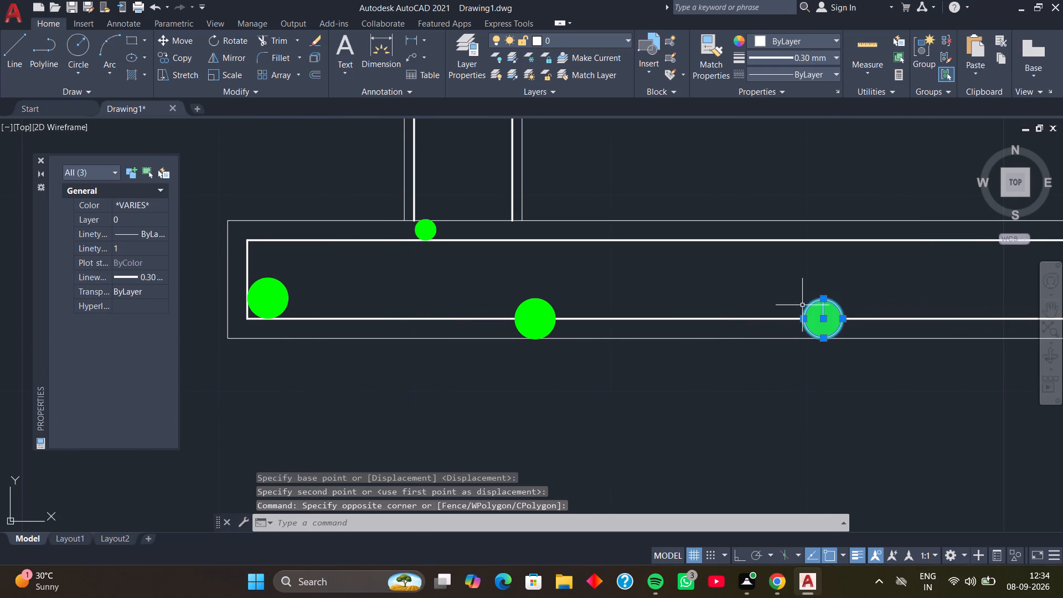
key("m")
key("space")
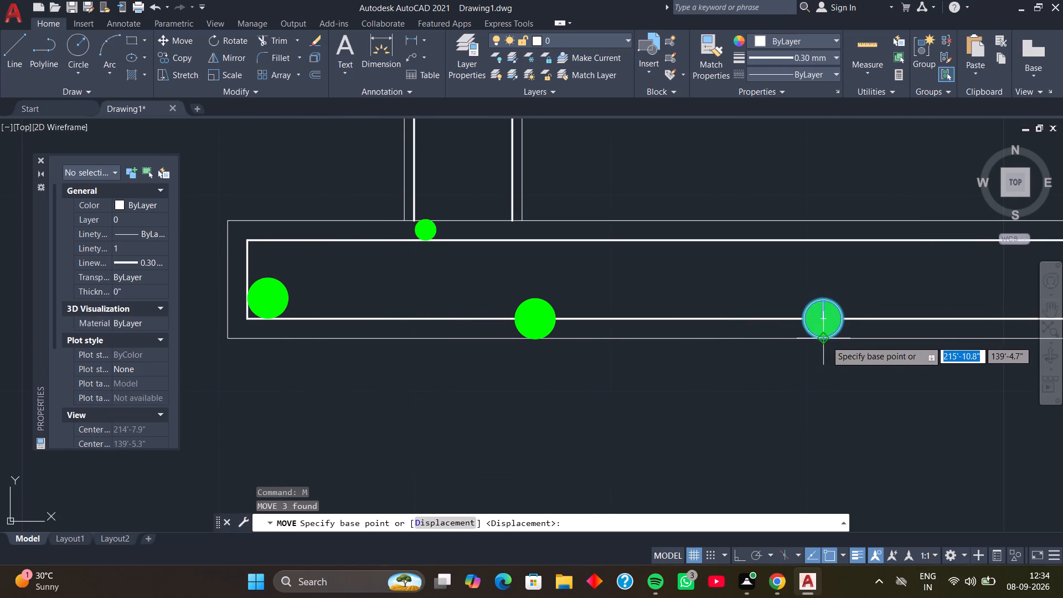
left_click(826, 341)
left_click(825, 319)
Move the last division-node dot, beside the left corner dot, up from its bottom quadrant so it rests on the lower core line.
middle_click_drag(710, 298, 789, 297)
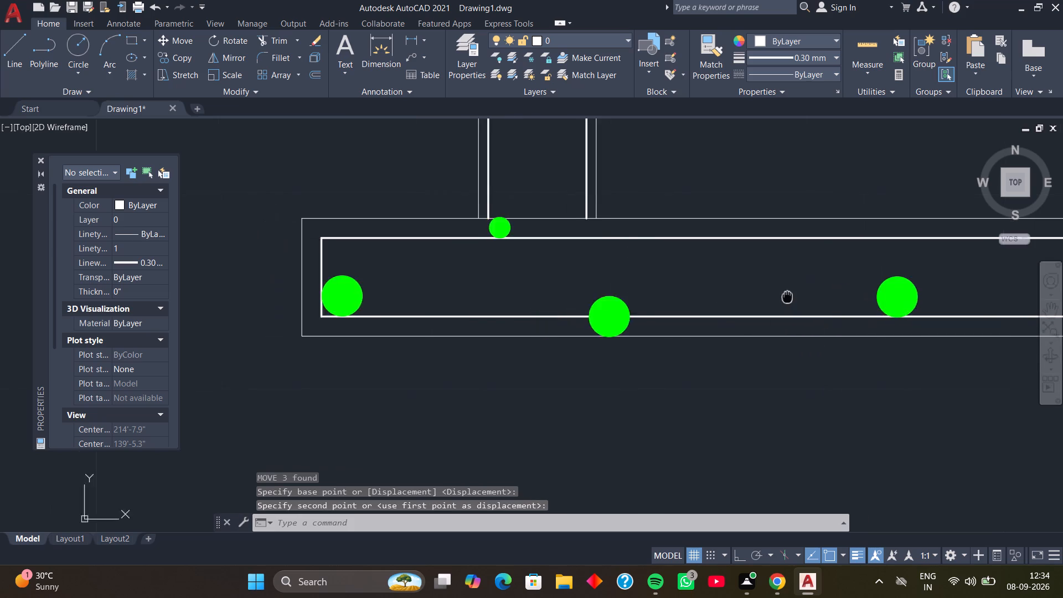
middle_click_drag(789, 297, 912, 294)
left_click(788, 287)
left_click(689, 303)
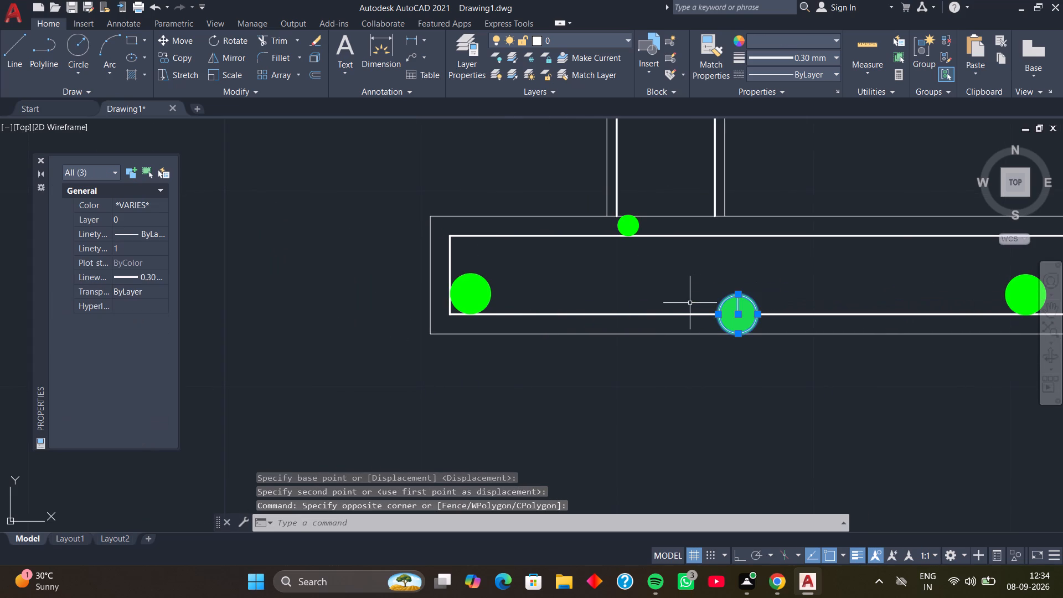
key("m")
key("space")
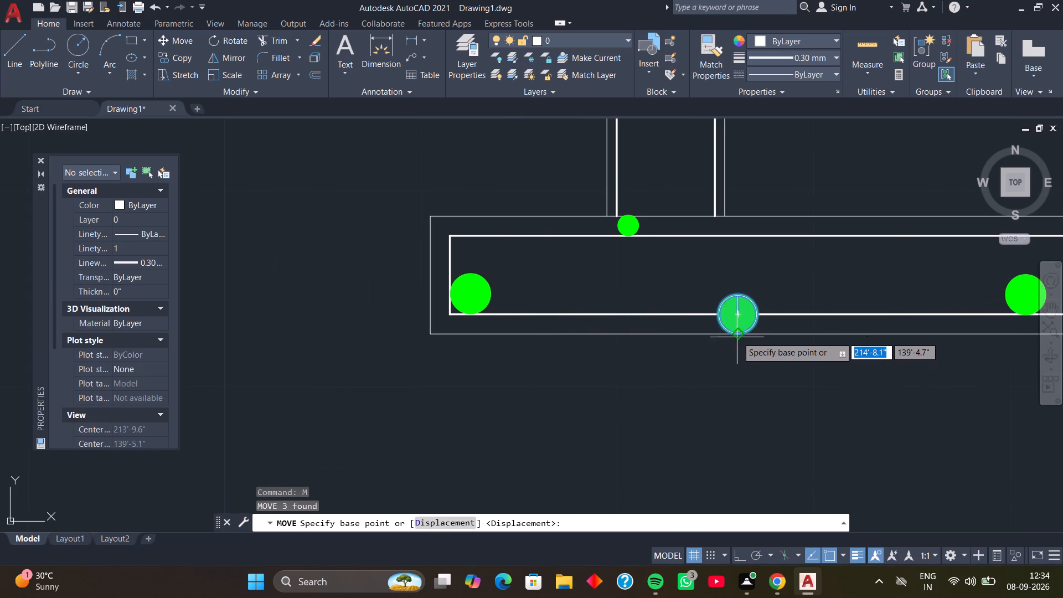
left_click(737, 336)
left_click(737, 315)
Divide the bottom wall's upper core line into 30 segments.
scroll(681, 306, "down", 1)
middle_click_drag(675, 300, 617, 348)
scroll(613, 343, "down", 1)
middle_click_drag(611, 343, 578, 357)
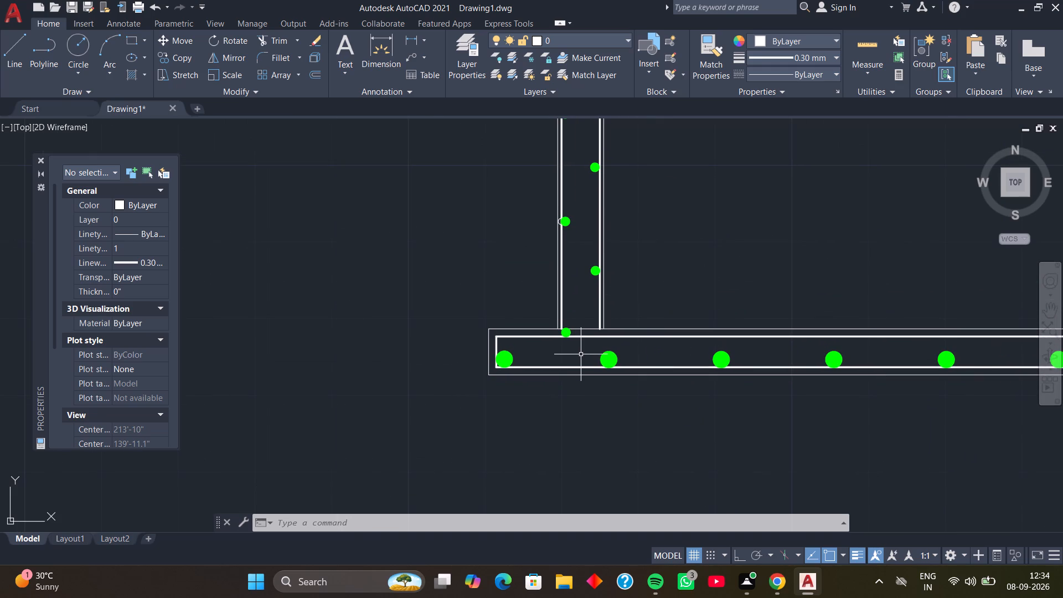
left_click(595, 336)
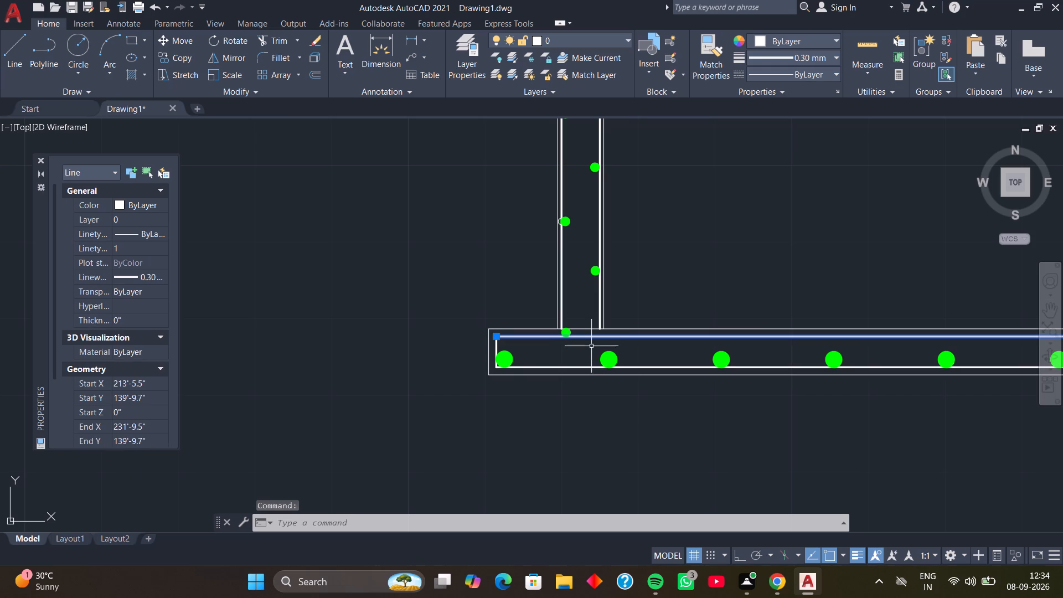
key("d")
key("i")
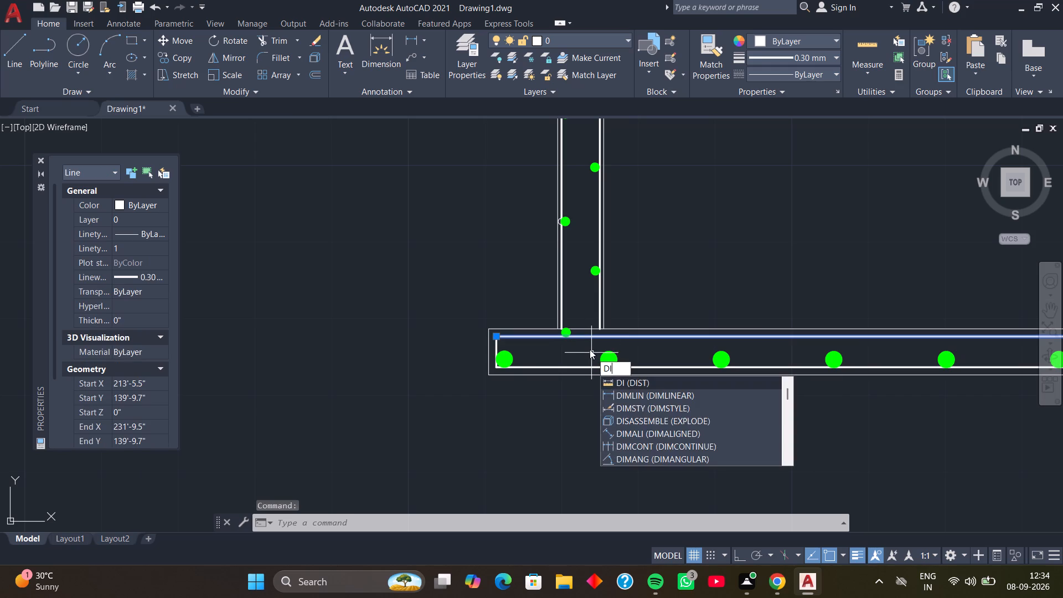
key("v")
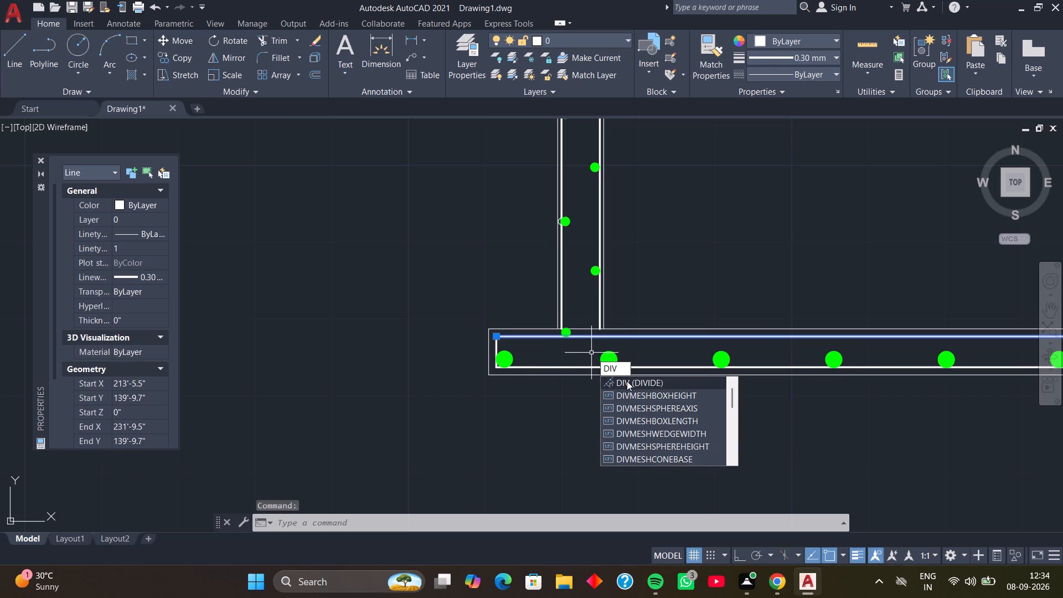
left_click(627, 381)
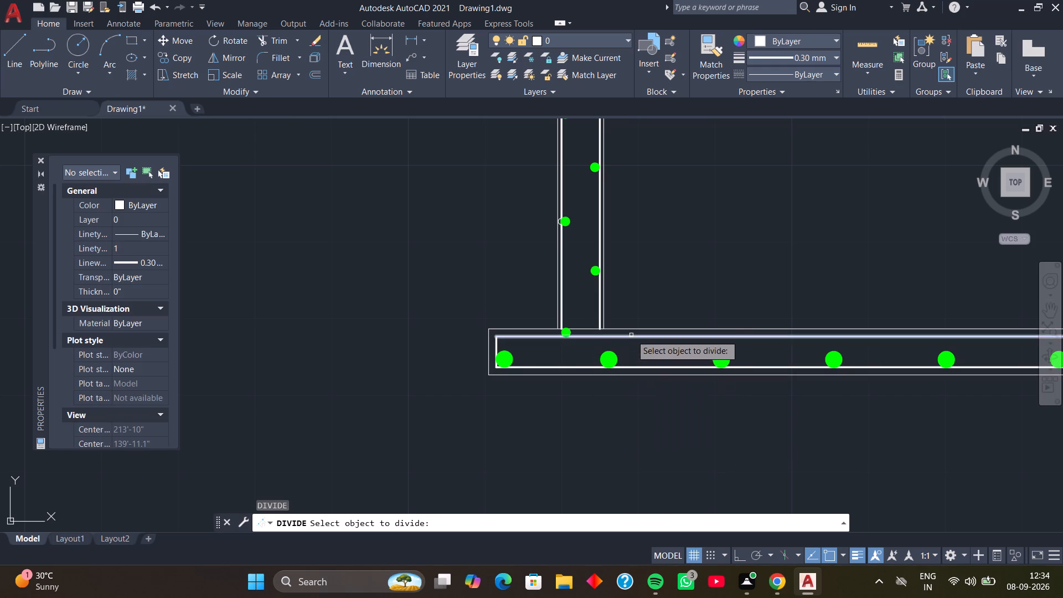
left_click(631, 338)
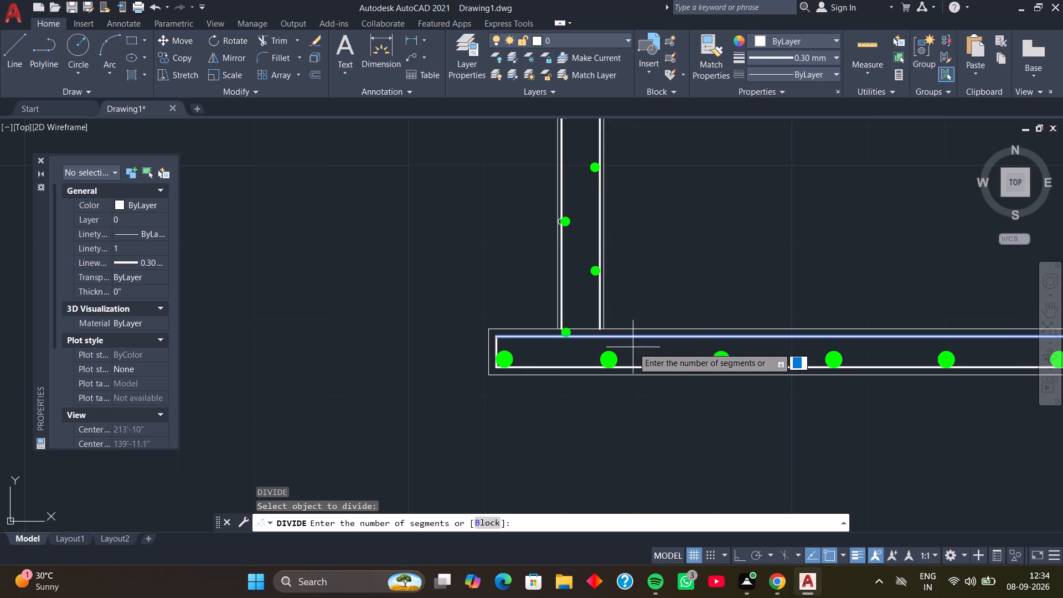
type("30")
key("Return")
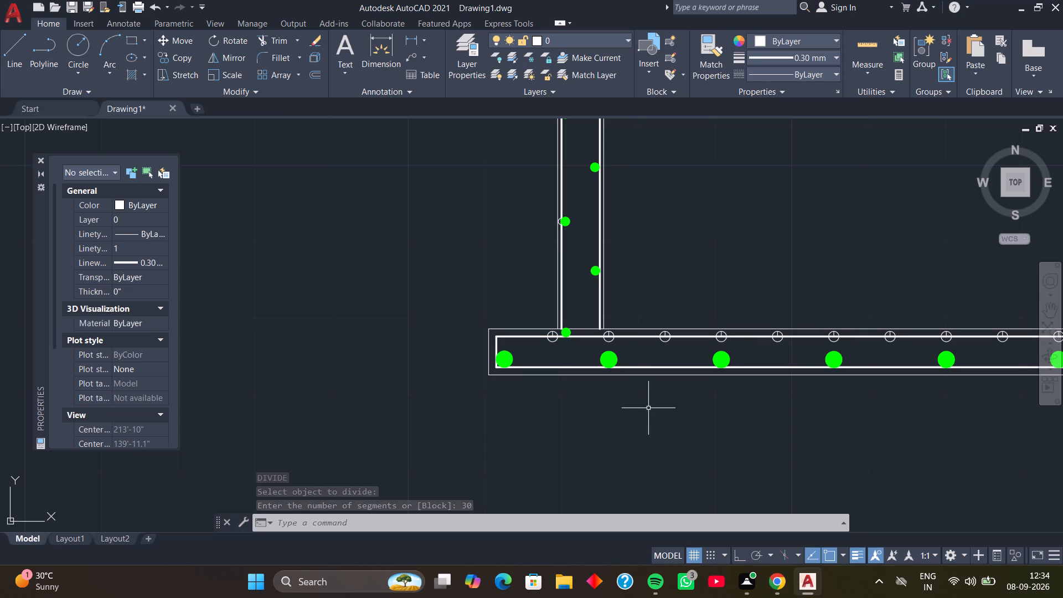
Erase the 14 alternate division nodes on the upper core line that sit directly above the green dots of the bottom wall.
middle_click_drag(714, 419, 684, 460)
scroll(577, 358, "up", 2)
left_click(589, 400)
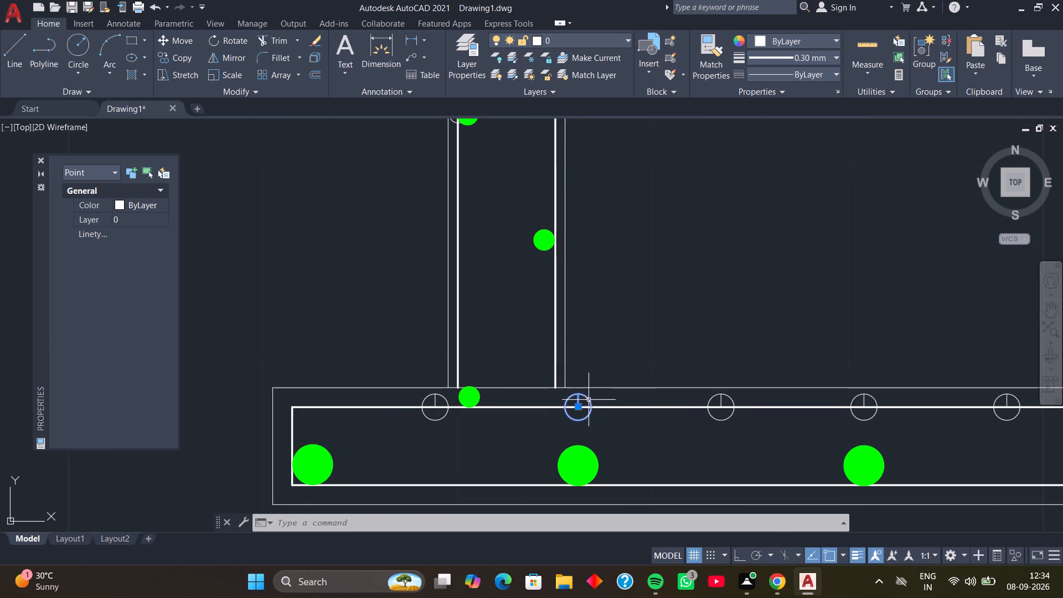
left_click(876, 400)
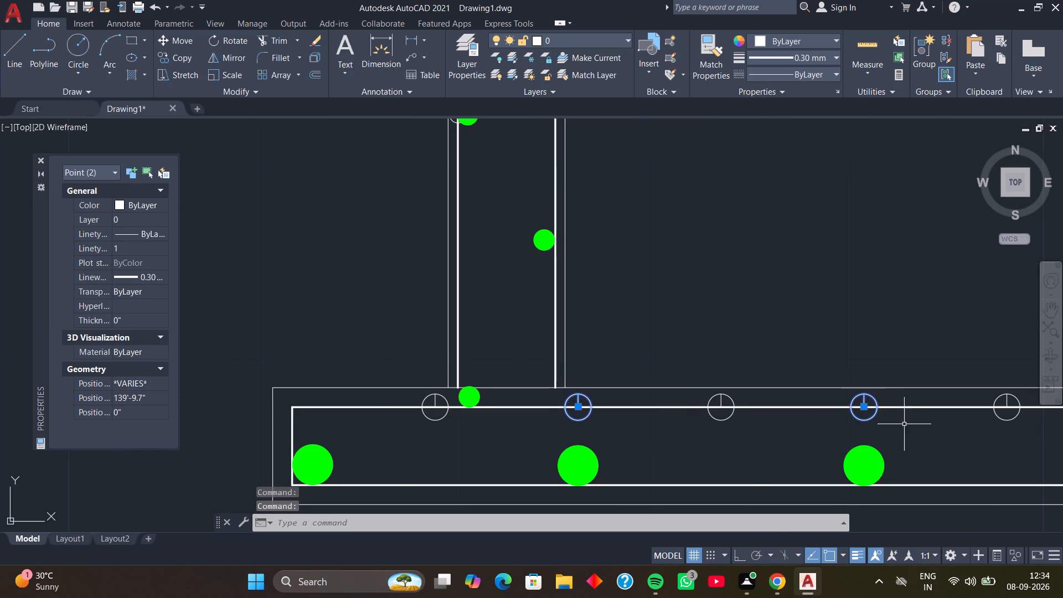
scroll(920, 434, "down", 1)
middle_click_drag(920, 434, 533, 389)
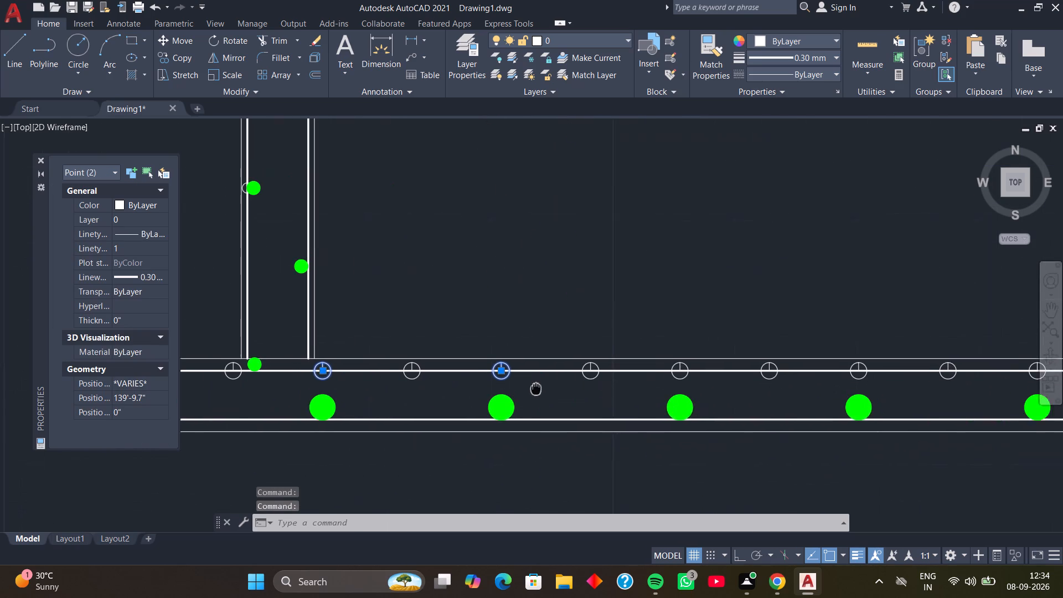
middle_click_drag(533, 389, 519, 398)
left_click(666, 374)
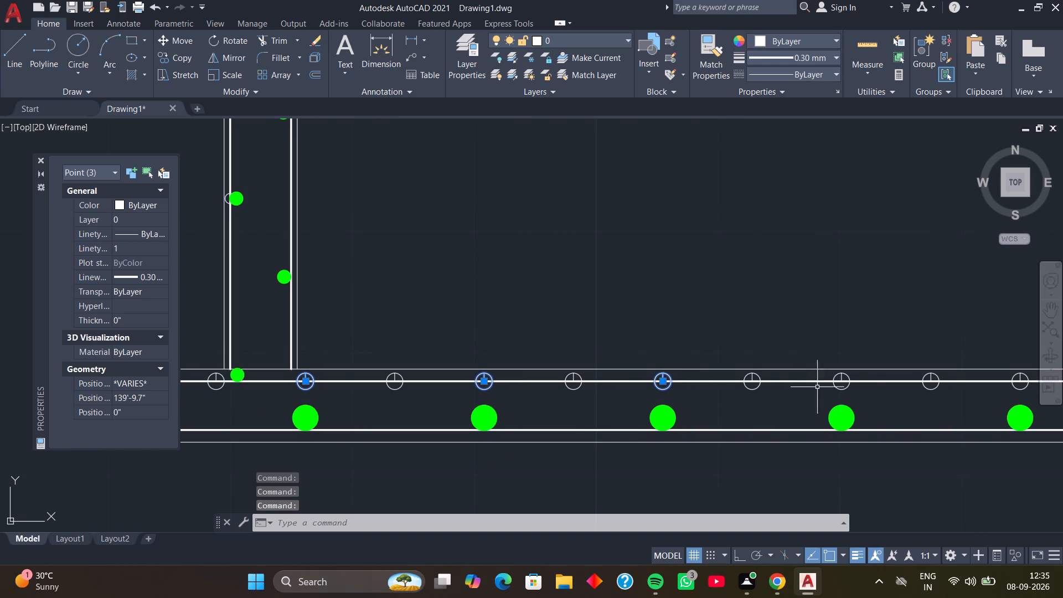
left_click(847, 375)
middle_click_drag(890, 403, 883, 404)
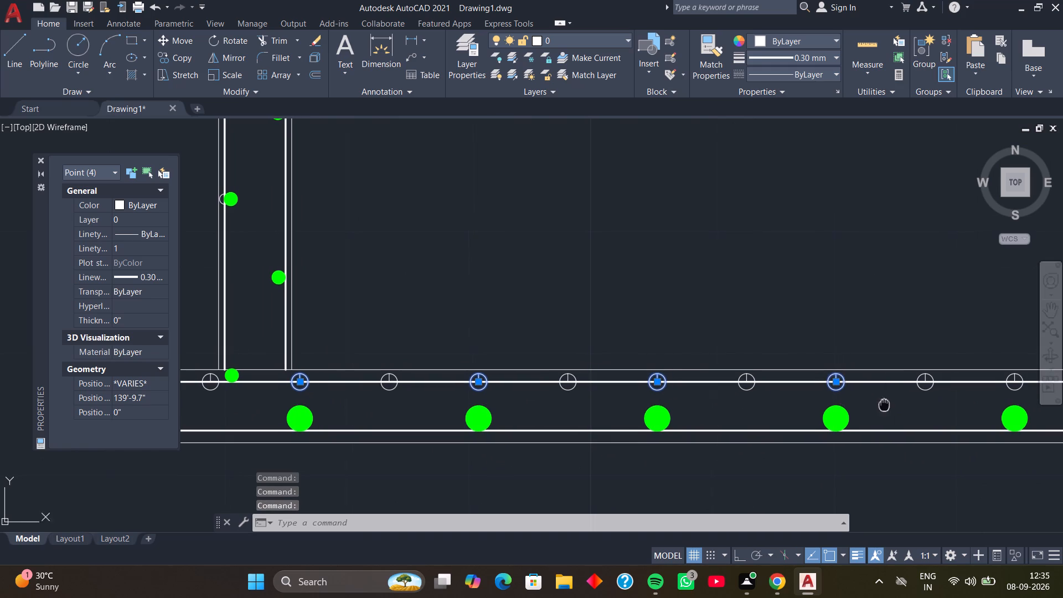
middle_click_drag(883, 404, 687, 411)
left_click(821, 383)
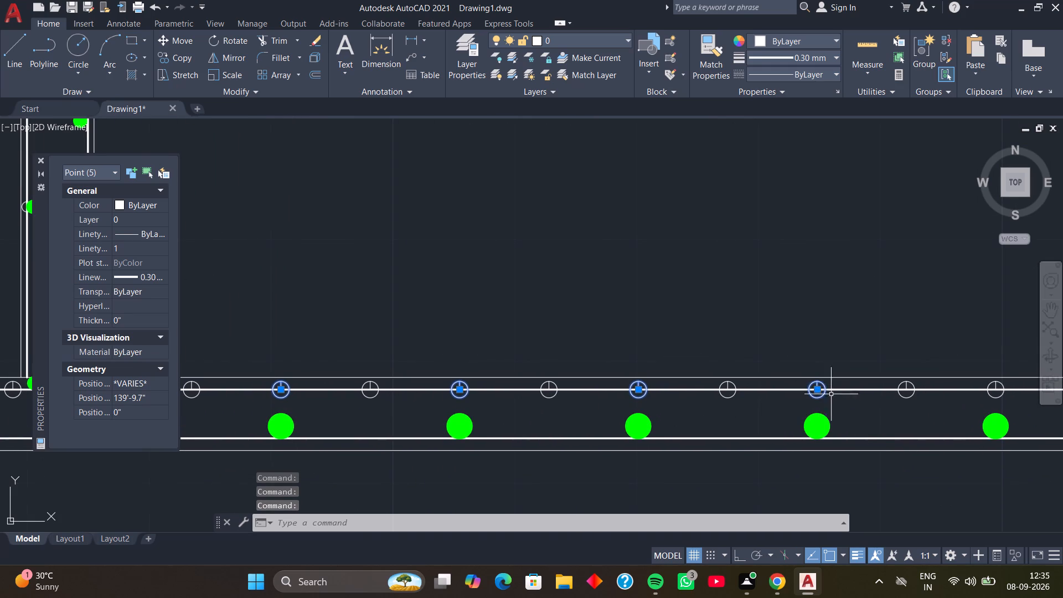
middle_click_drag(862, 418, 628, 452)
left_click(754, 417)
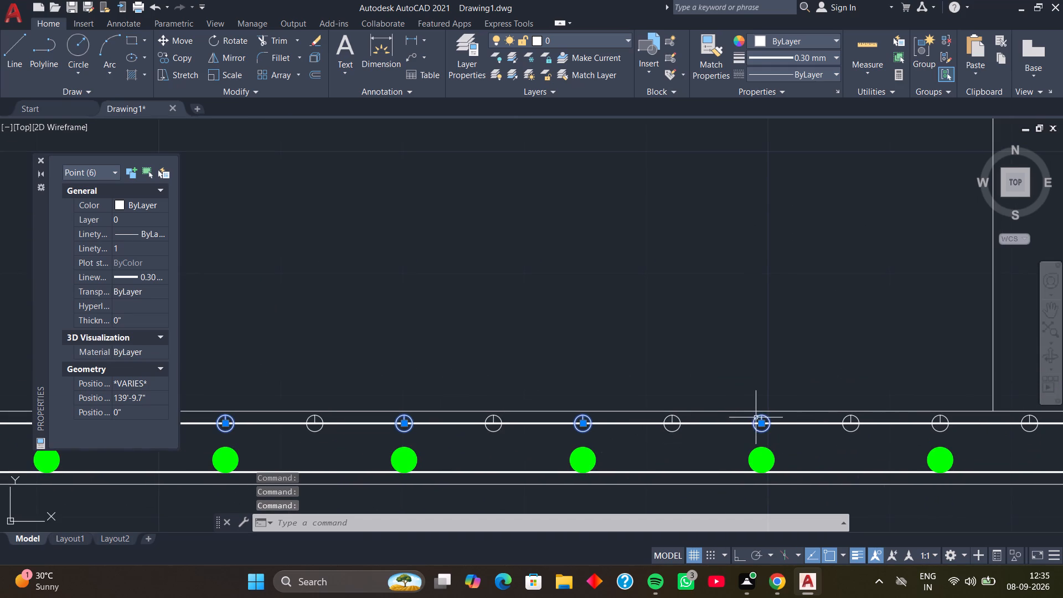
middle_click_drag(887, 452, 714, 463)
left_click(766, 428)
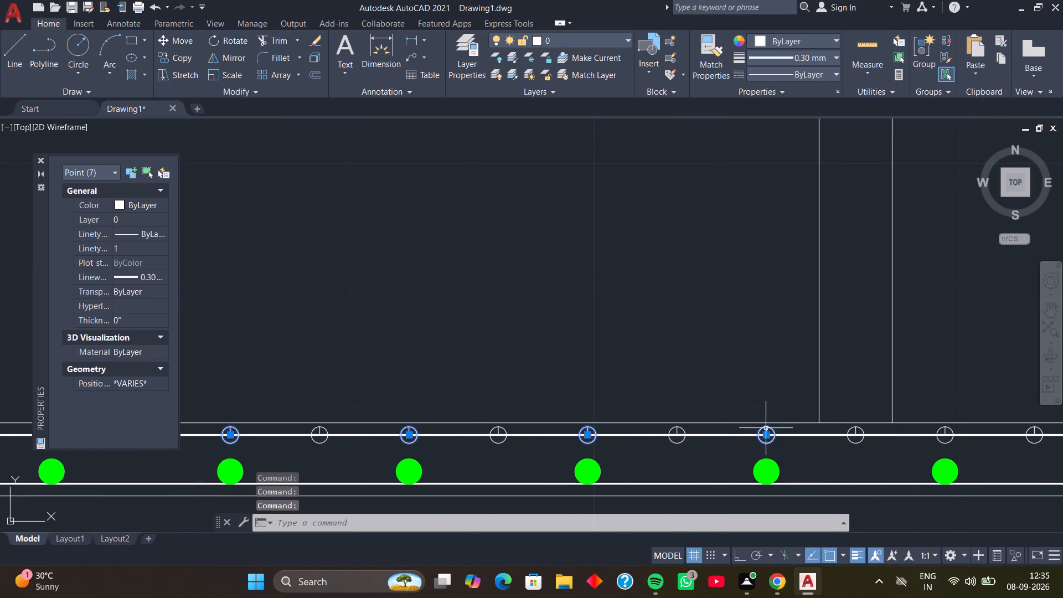
middle_click_drag(869, 473, 723, 488)
left_click(797, 444)
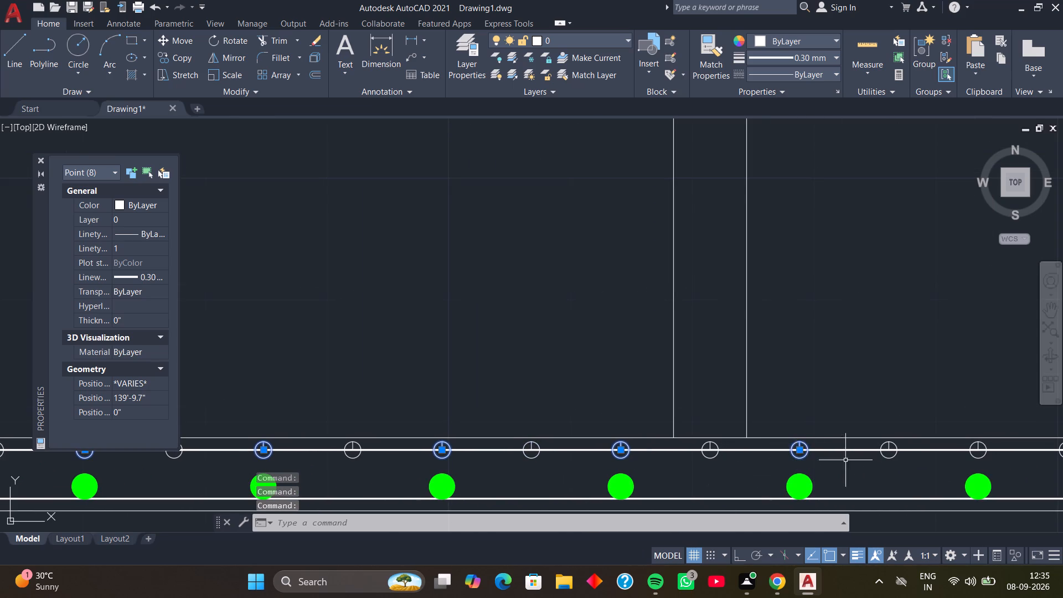
middle_click_drag(910, 471, 687, 473)
left_click(756, 445)
middle_click_drag(875, 482, 593, 489)
left_click(653, 454)
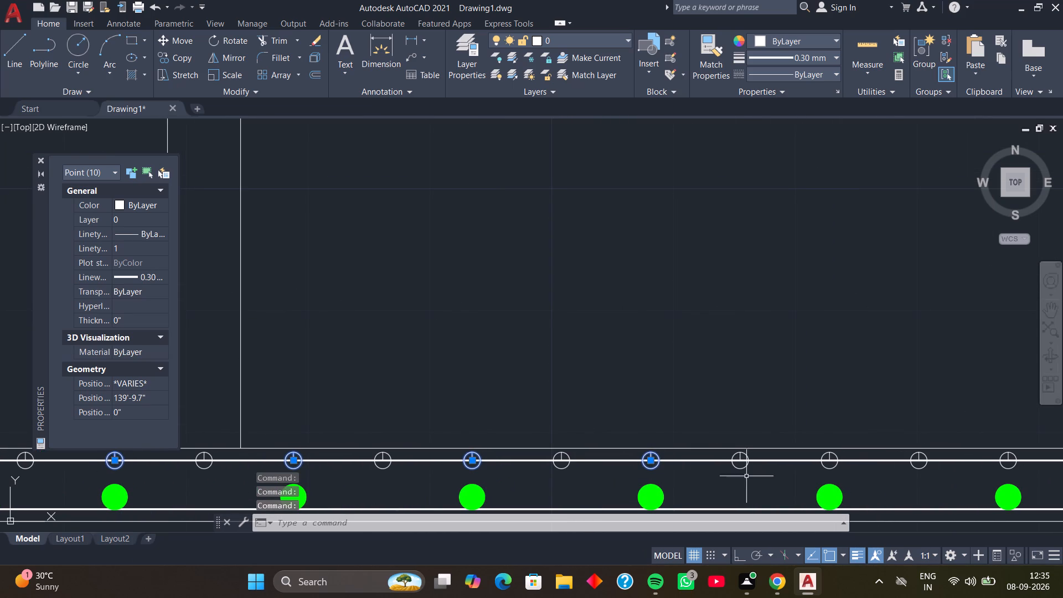
left_click(834, 455)
middle_click_drag(871, 481, 853, 482)
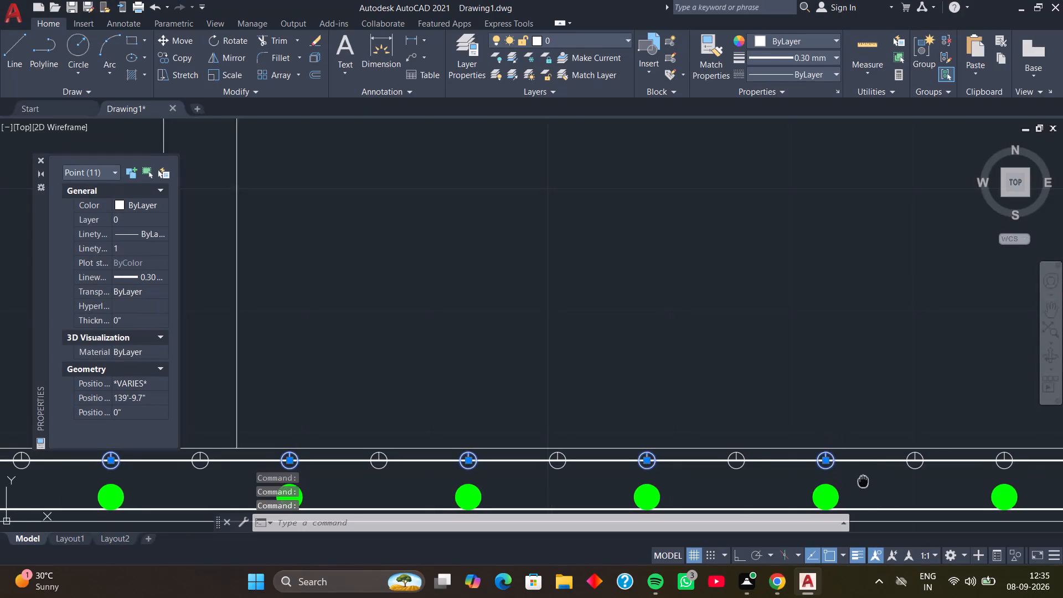
middle_click_drag(853, 482, 613, 499)
left_click(749, 471)
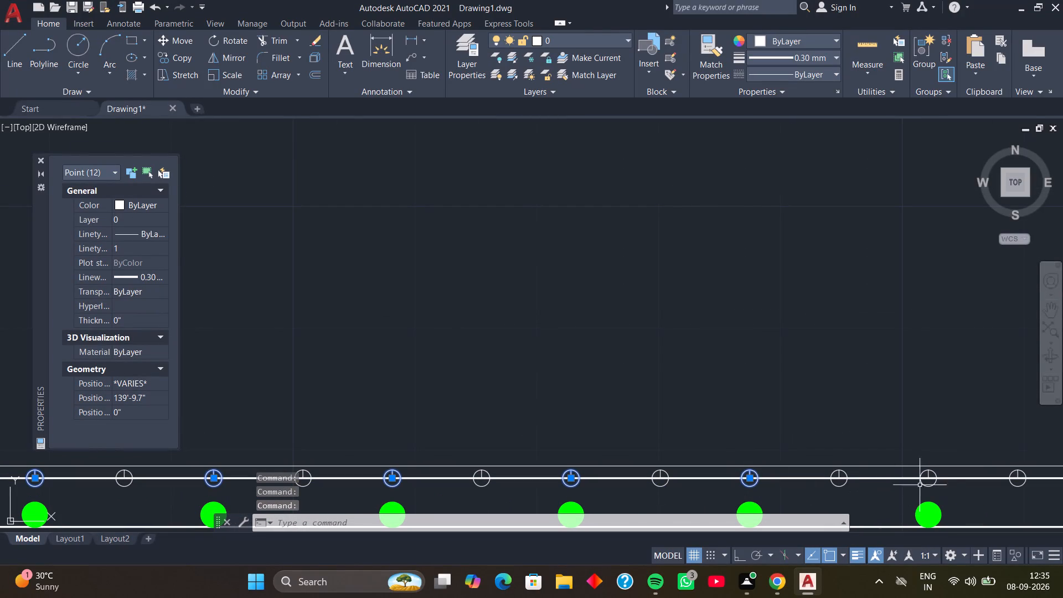
left_click(934, 472)
middle_click_drag(941, 491, 615, 503)
middle_click_drag(777, 496, 755, 442)
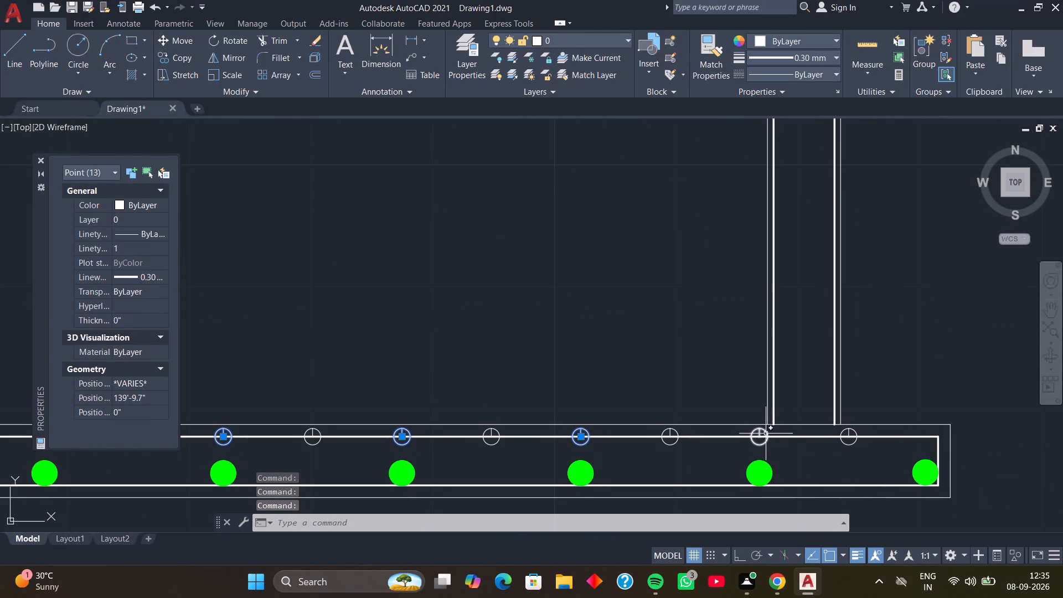
left_click(763, 430)
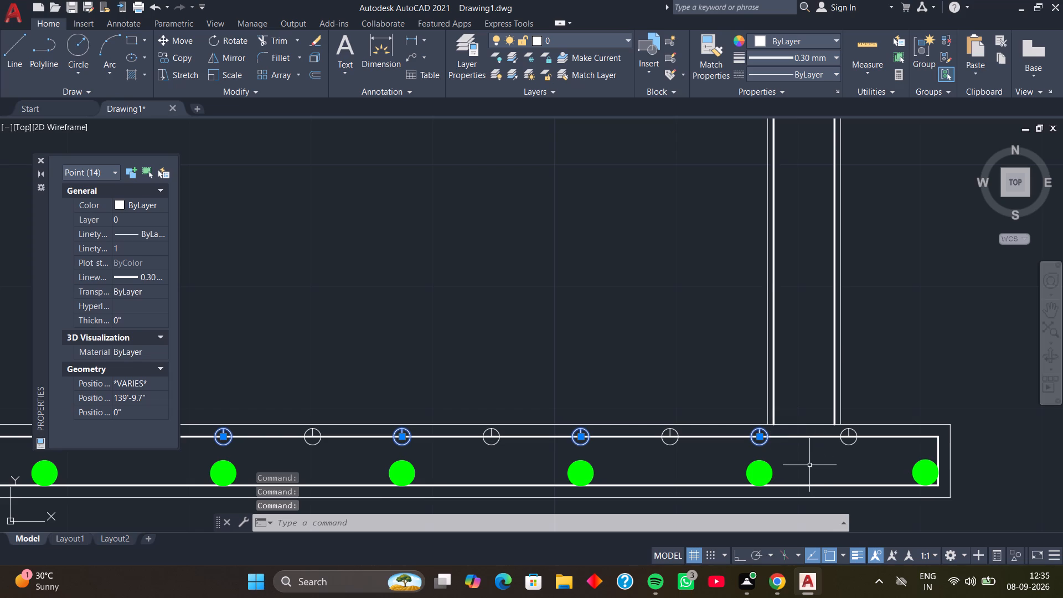
key("Delete")
scroll(682, 470, "down", 3)
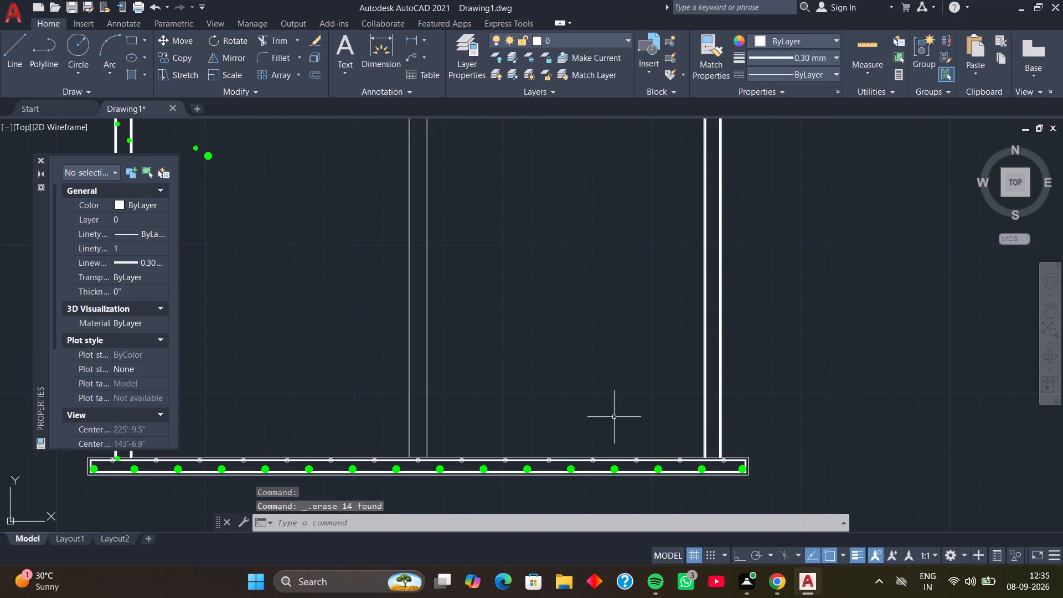
Copy the larger loose green dot in multiple mode, from its centre onto the leftmost division node of the bottom wall's upper core line.
middle_click_drag(518, 375, 839, 471)
middle_click_drag(544, 303, 625, 360)
scroll(627, 312, "up", 2)
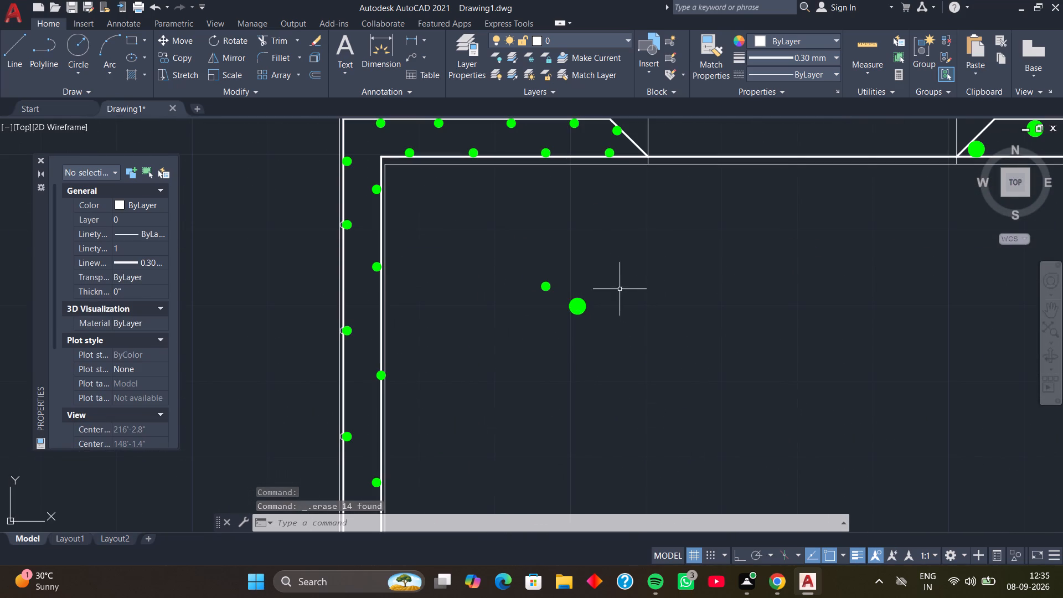
left_click_drag(609, 278, 601, 292)
left_click(553, 338)
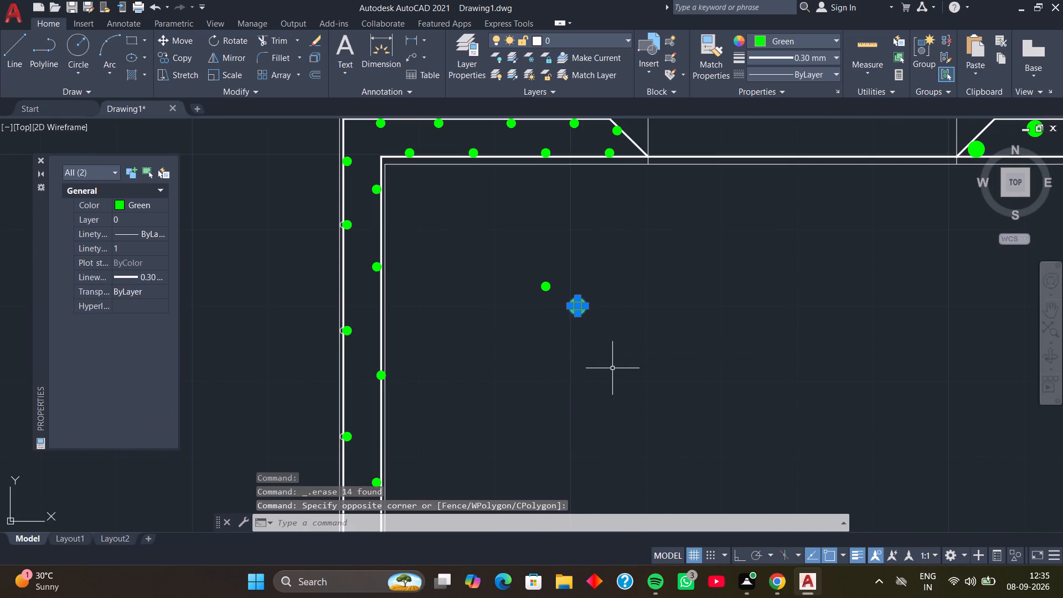
key("c")
key("o")
key("space")
key("m")
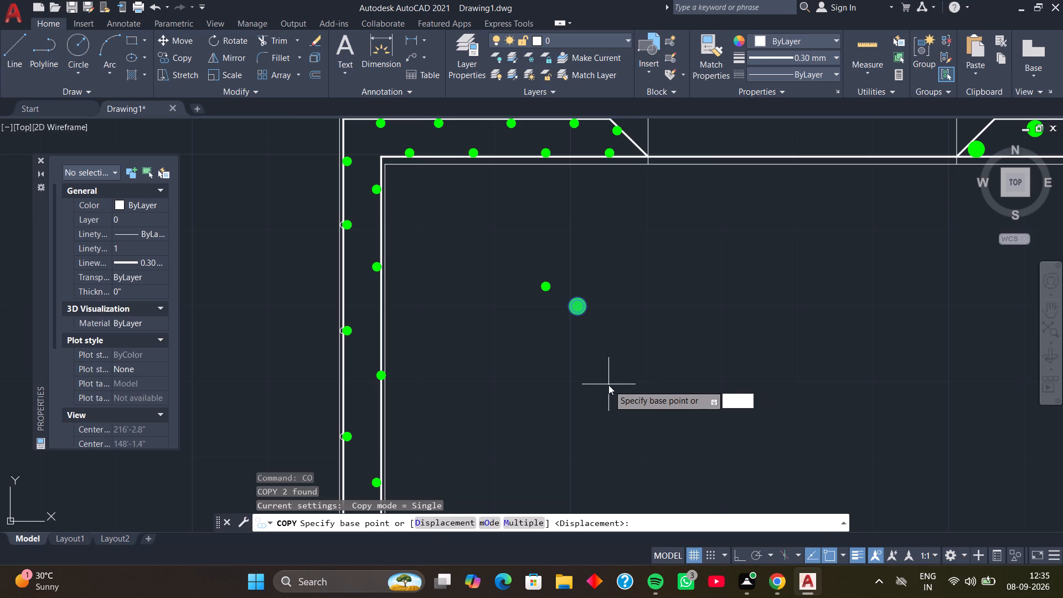
key("space")
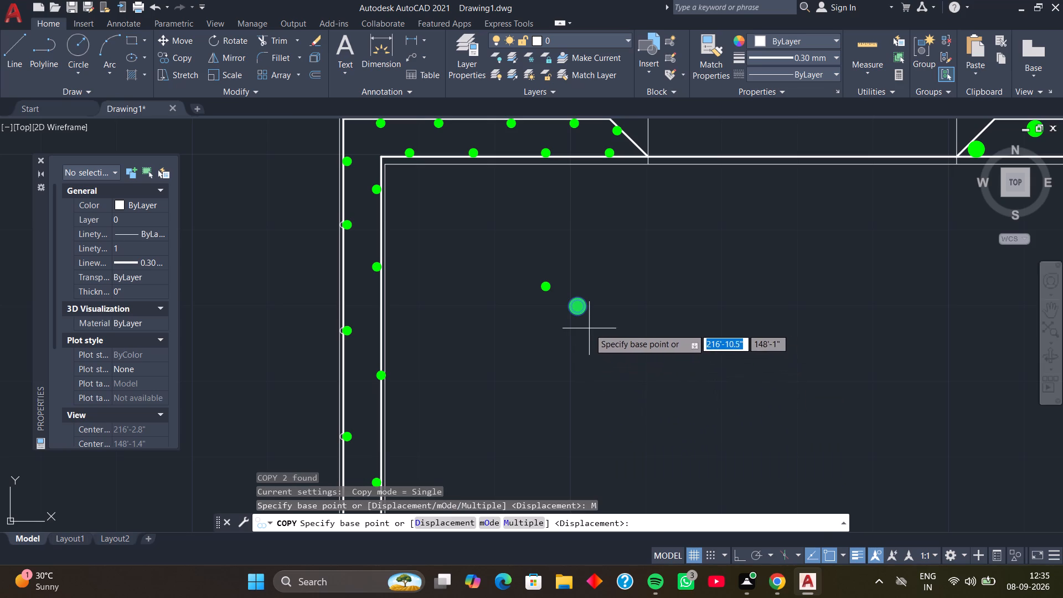
scroll(584, 326, "up", 1)
left_click(569, 292)
scroll(651, 367, "down", 2)
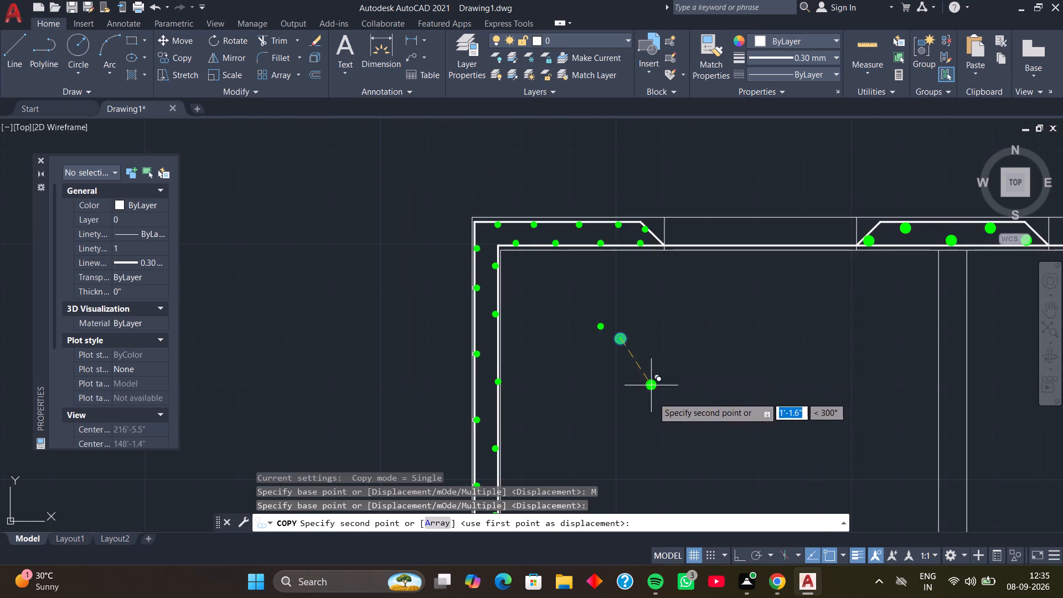
middle_click_drag(650, 405, 687, 256)
middle_click_drag(669, 429, 695, 256)
middle_click_drag(677, 411, 726, 248)
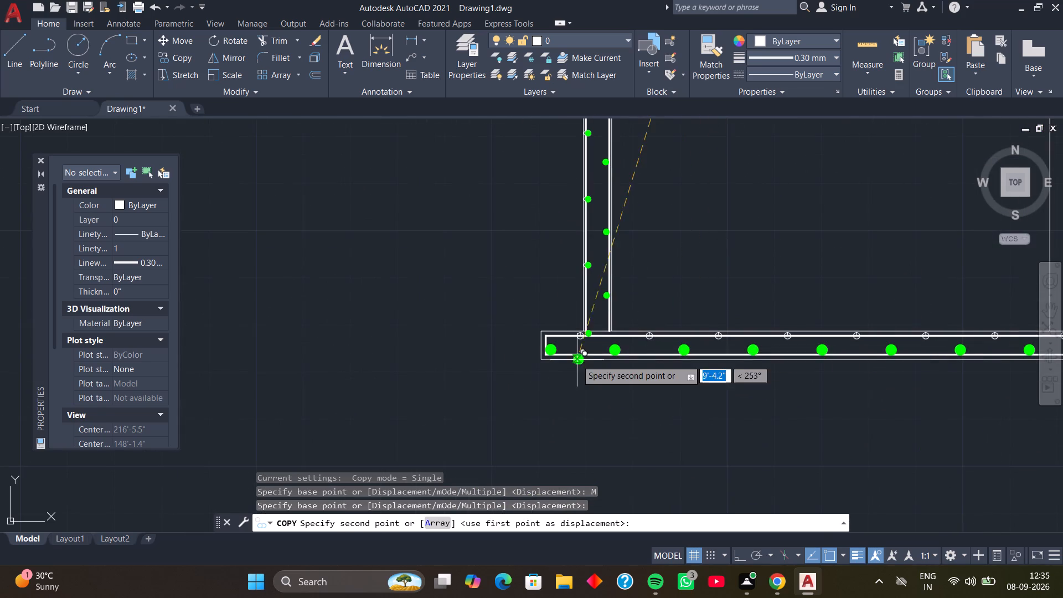
scroll(564, 352, "up", 2)
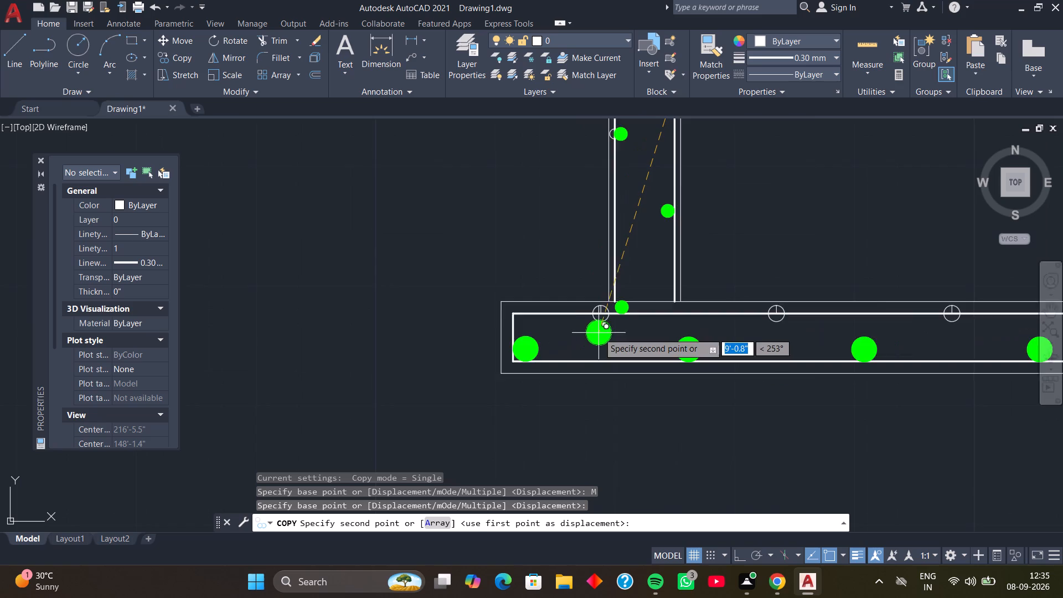
scroll(598, 333, "up", 2)
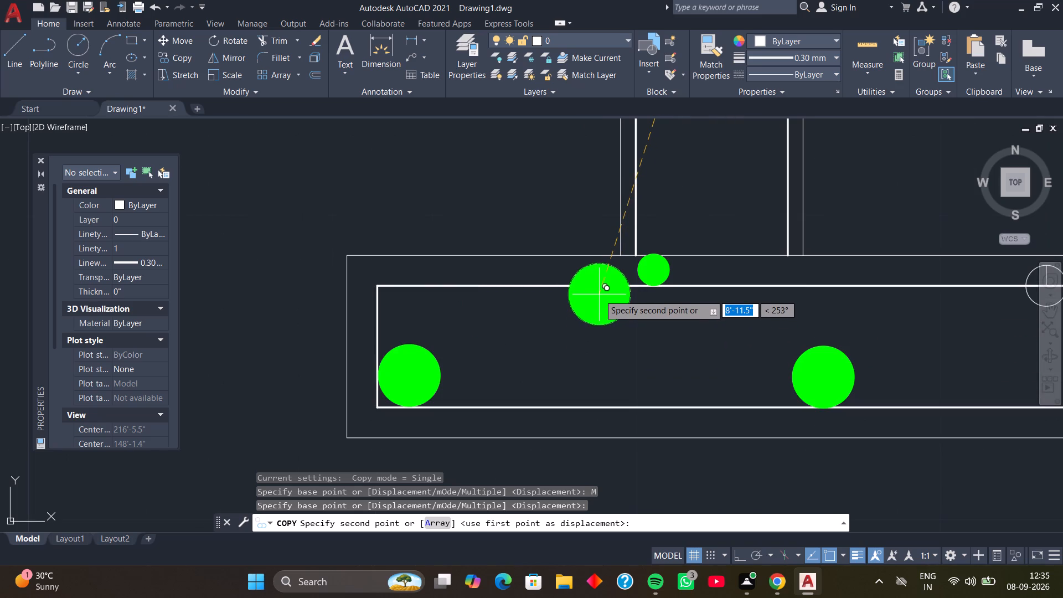
left_click(600, 290)
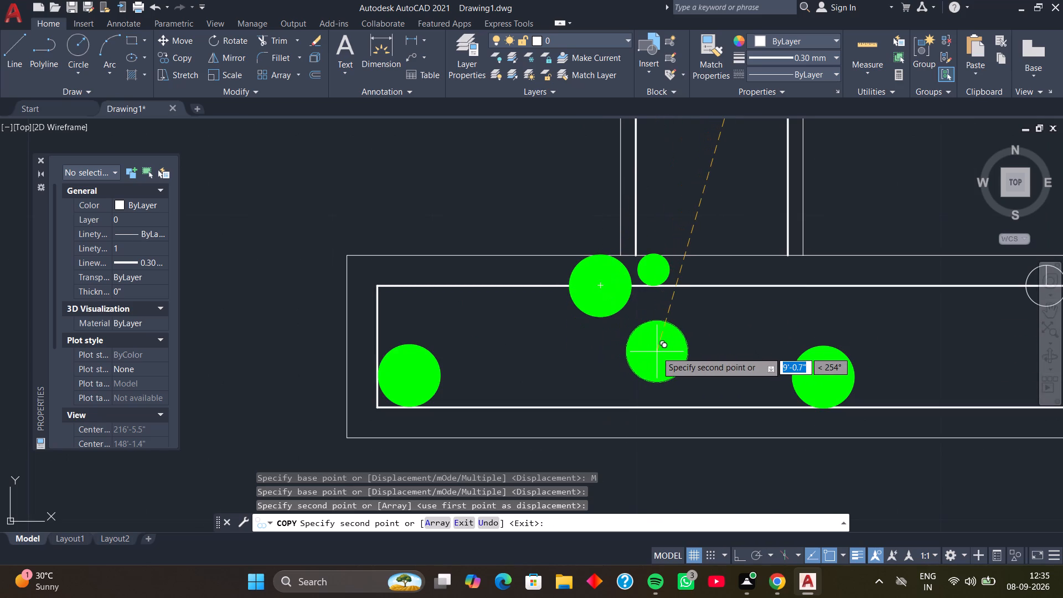
Place copies of the green dot on the second, third and fourth division nodes from the left on the upper core line.
scroll(792, 336, "down", 2)
middle_click_drag(920, 356, 832, 368)
scroll(808, 341, "up", 2)
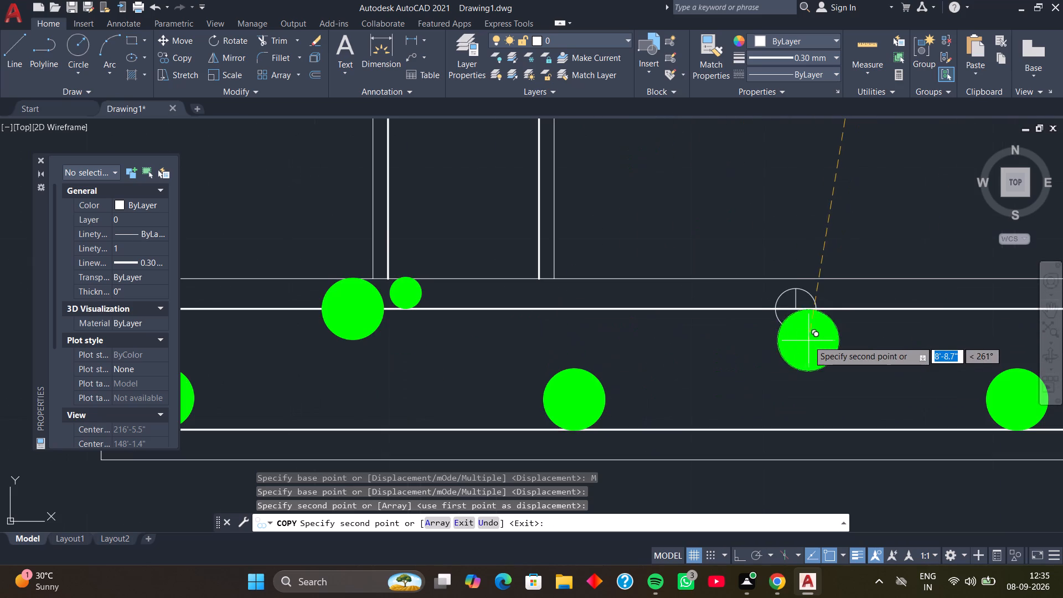
left_click(793, 307)
scroll(865, 327, "down", 2)
middle_click_drag(887, 339, 638, 347)
scroll(778, 321, "up", 1)
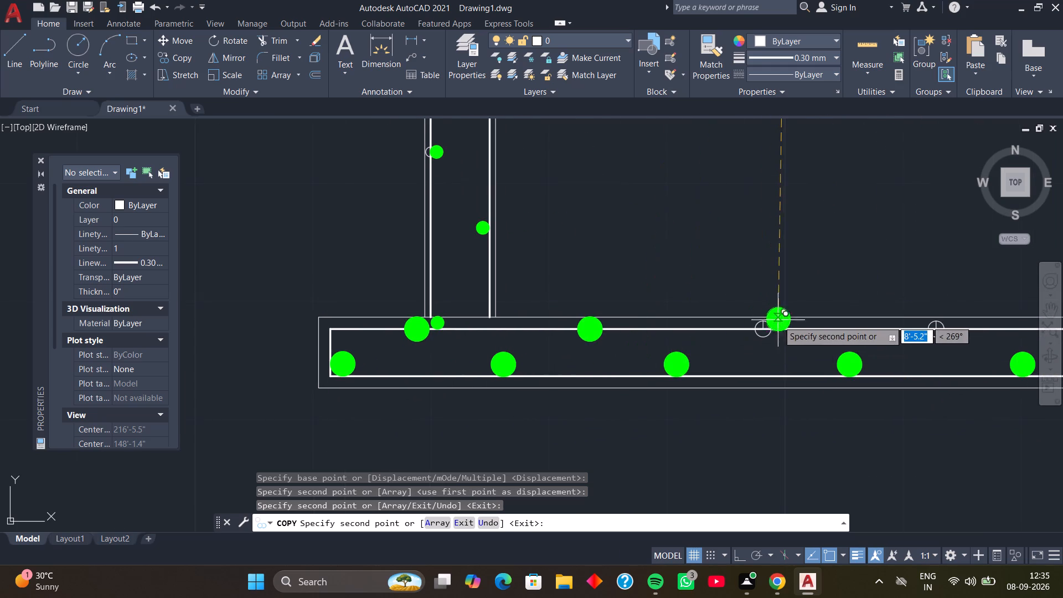
scroll(778, 321, "up", 1)
left_click(735, 342)
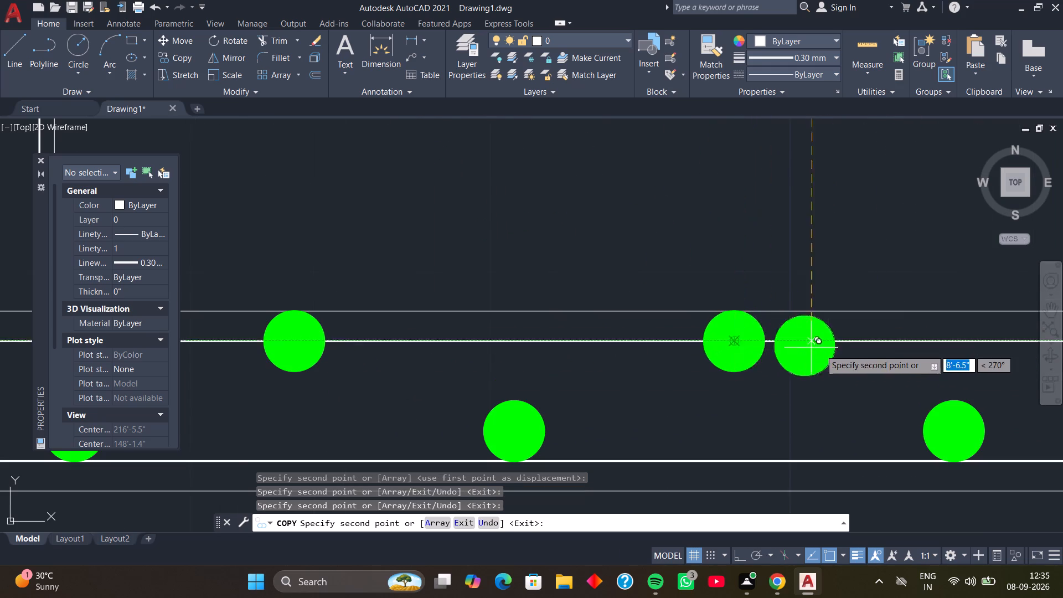
scroll(821, 349, "down", 2)
middle_click_drag(840, 357, 657, 364)
middle_click_drag(757, 360, 704, 363)
scroll(755, 367, "up", 1)
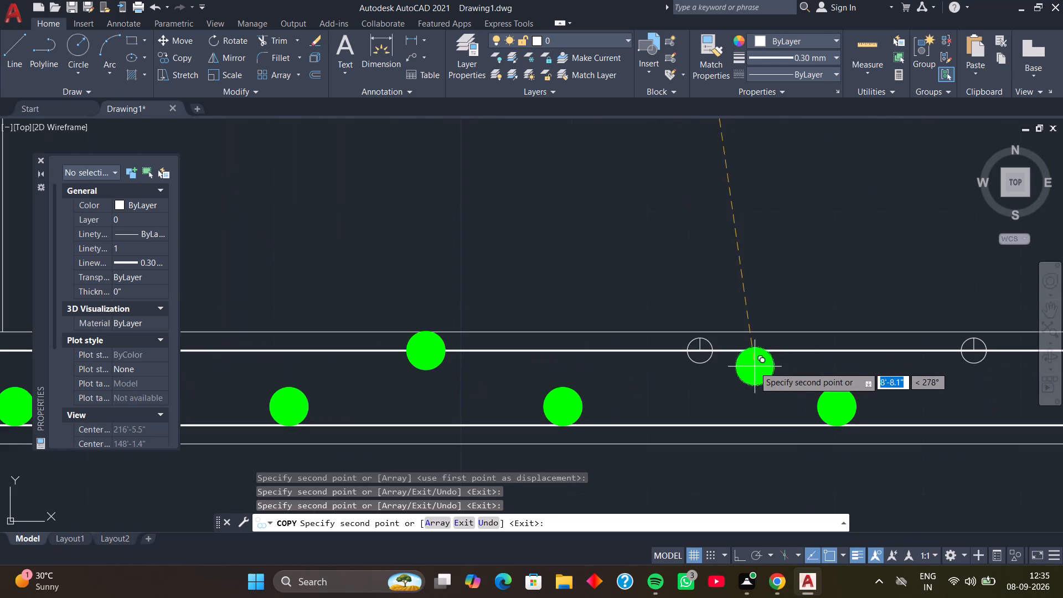
left_click(701, 349)
Place copies of the green dot on the fifth through eighth division nodes from the left, up to the one beneath the partition.
middle_click_drag(783, 373, 689, 383)
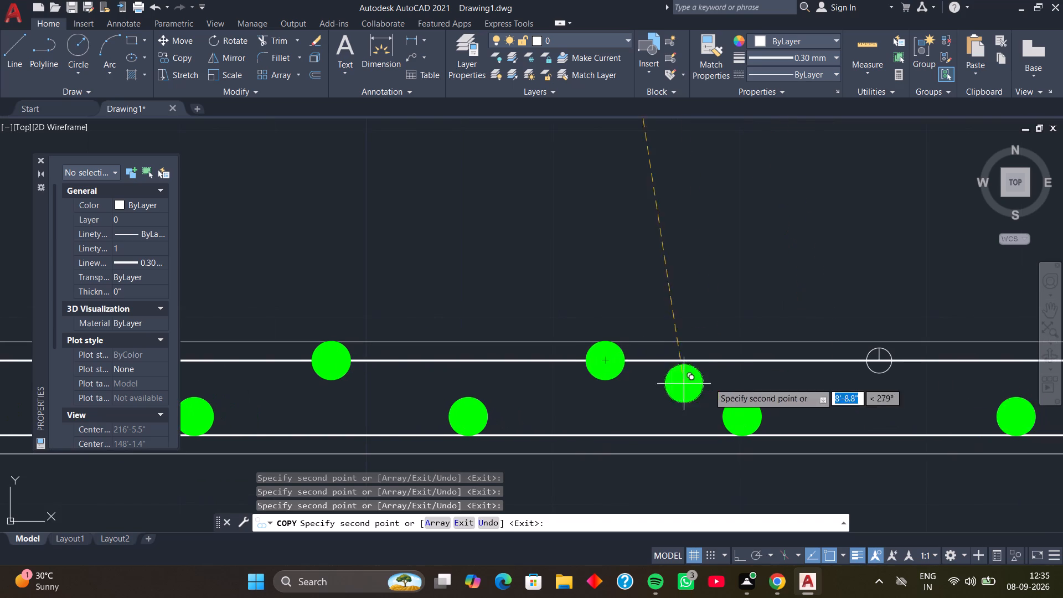
middle_click_drag(844, 380, 681, 370)
left_click(718, 350)
scroll(814, 375, "down", 2)
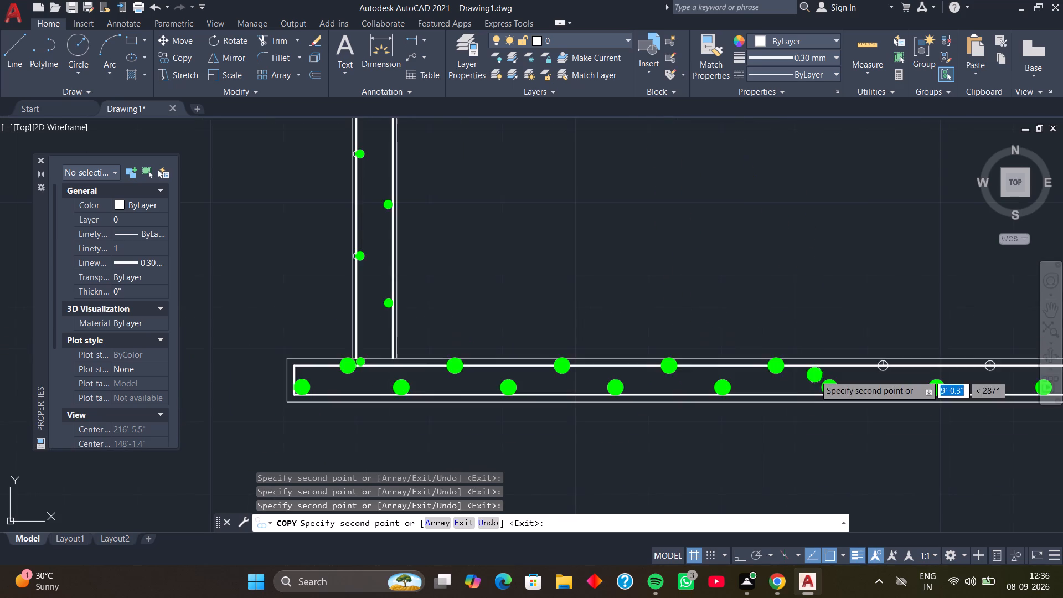
middle_click_drag(807, 374, 662, 375)
left_click(736, 368)
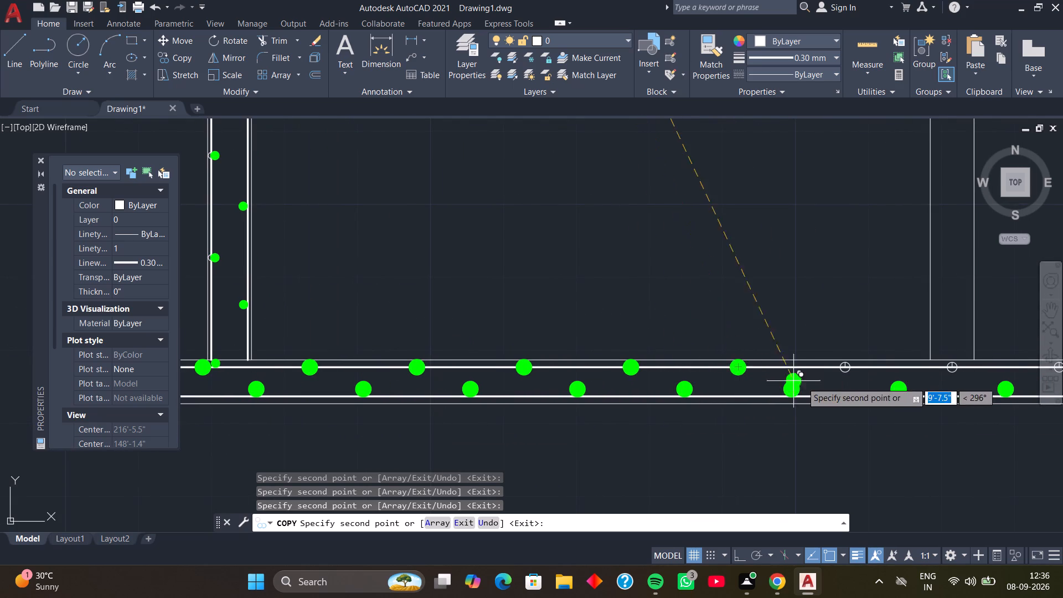
middle_click_drag(775, 379, 663, 381)
scroll(746, 378, "up", 2)
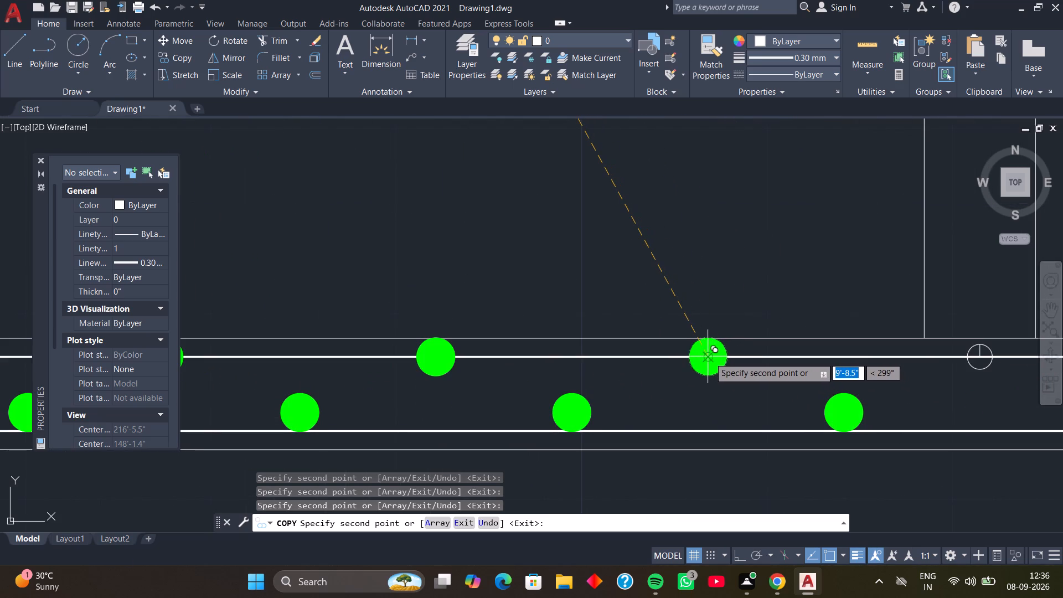
left_click(709, 357)
middle_click_drag(815, 383, 601, 384)
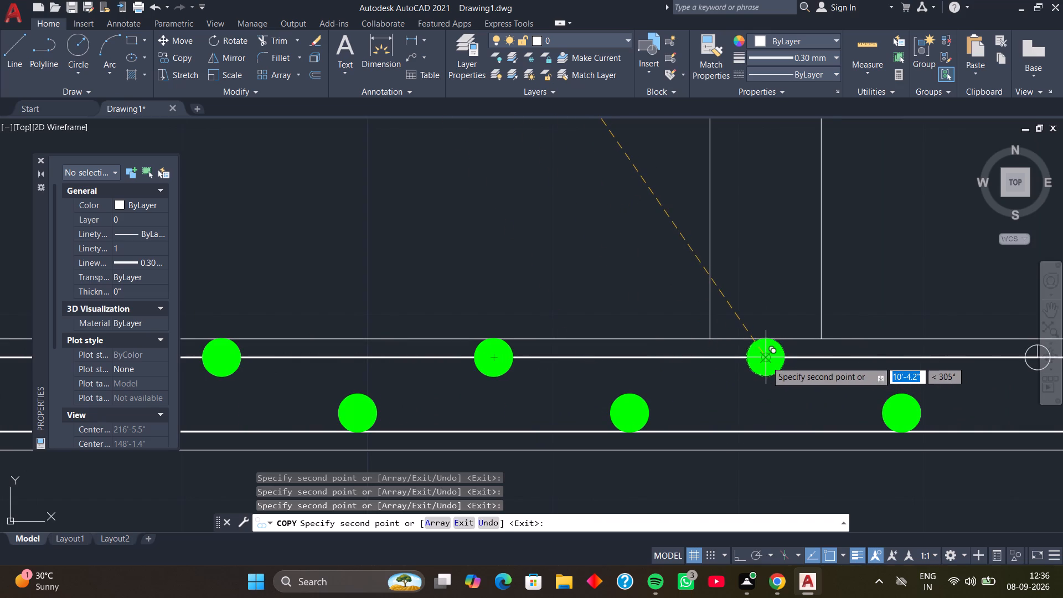
left_click(766, 361)
Place copies of the green dot on the ninth and tenth division nodes from the left on the upper core line.
scroll(821, 377, "down", 2)
middle_click_drag(832, 384, 619, 396)
scroll(695, 387, "up", 2)
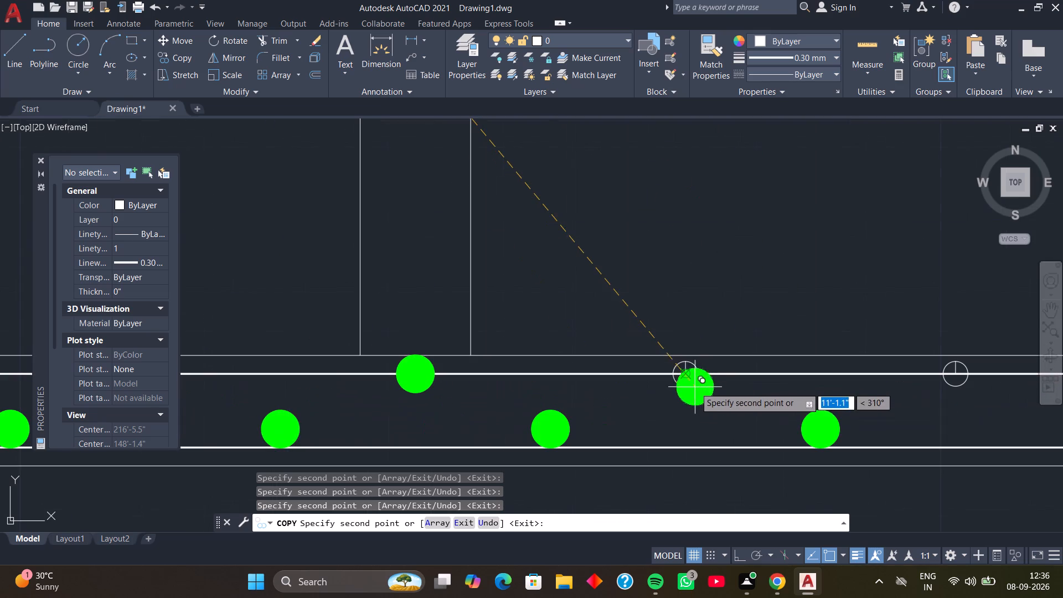
left_click(688, 373)
middle_click_drag(723, 406, 637, 419)
middle_click_drag(802, 421, 762, 416)
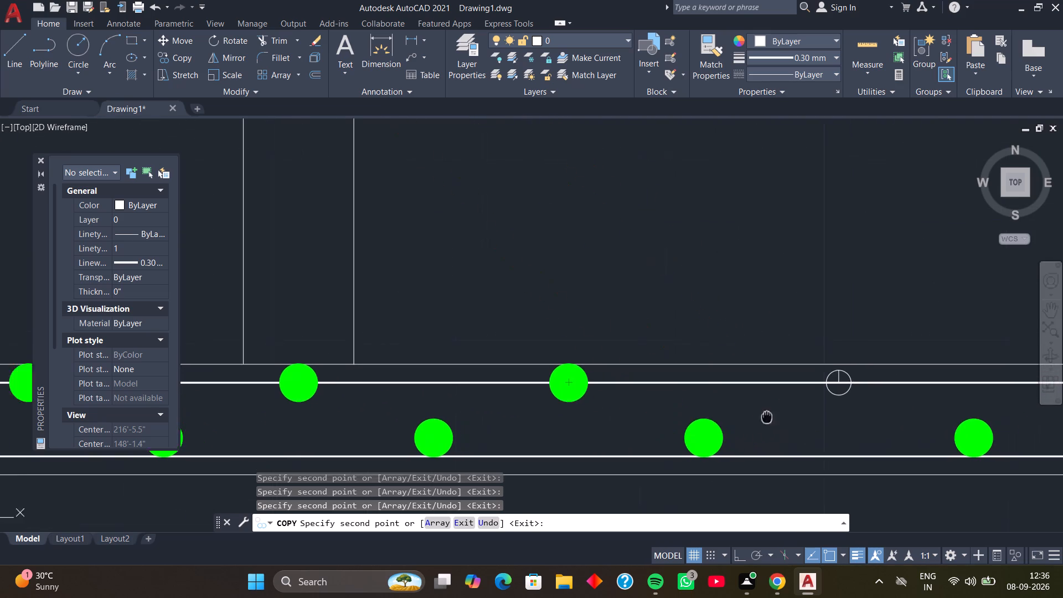
middle_click_drag(762, 416, 639, 405)
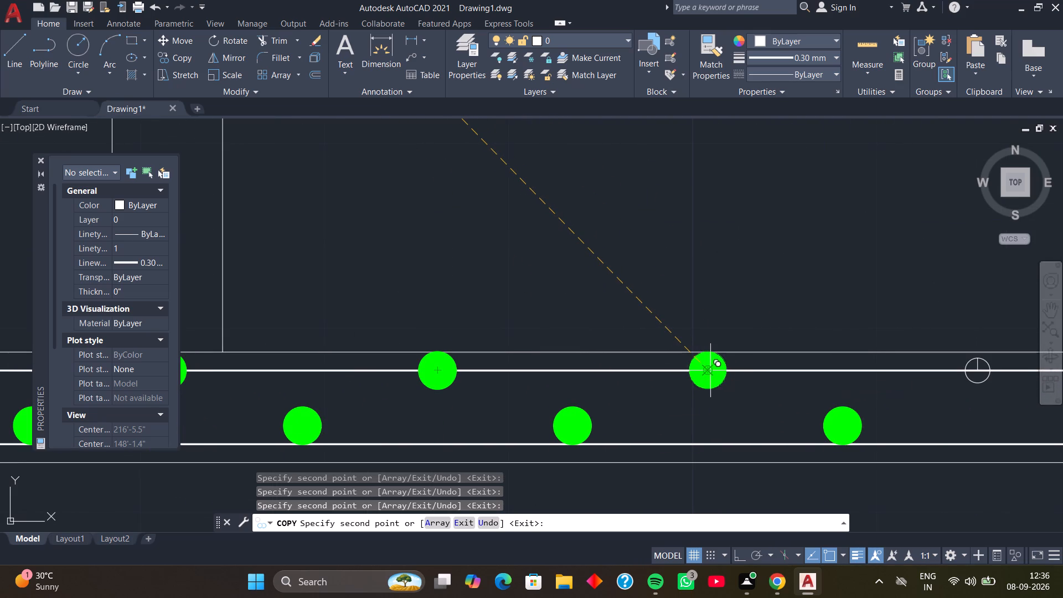
left_click(710, 370)
Place copies of the green dot on the last five division nodes of the upper core line and end the copying.
scroll(812, 393, "down", 3)
middle_click_drag(868, 399, 690, 406)
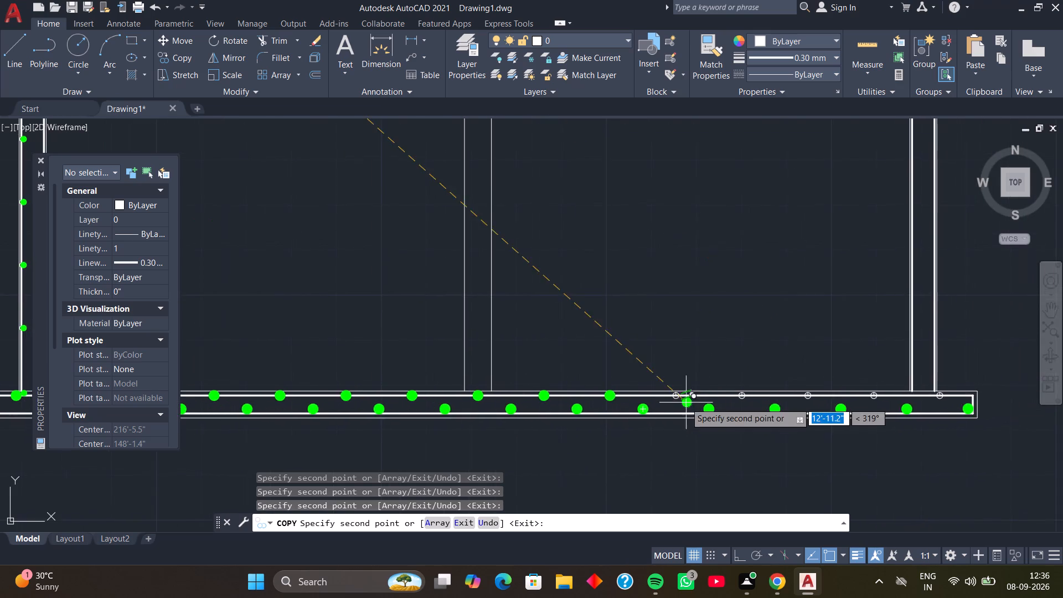
scroll(685, 399, "up", 3)
left_click(638, 385)
middle_click_drag(843, 410, 532, 402)
left_click(596, 378)
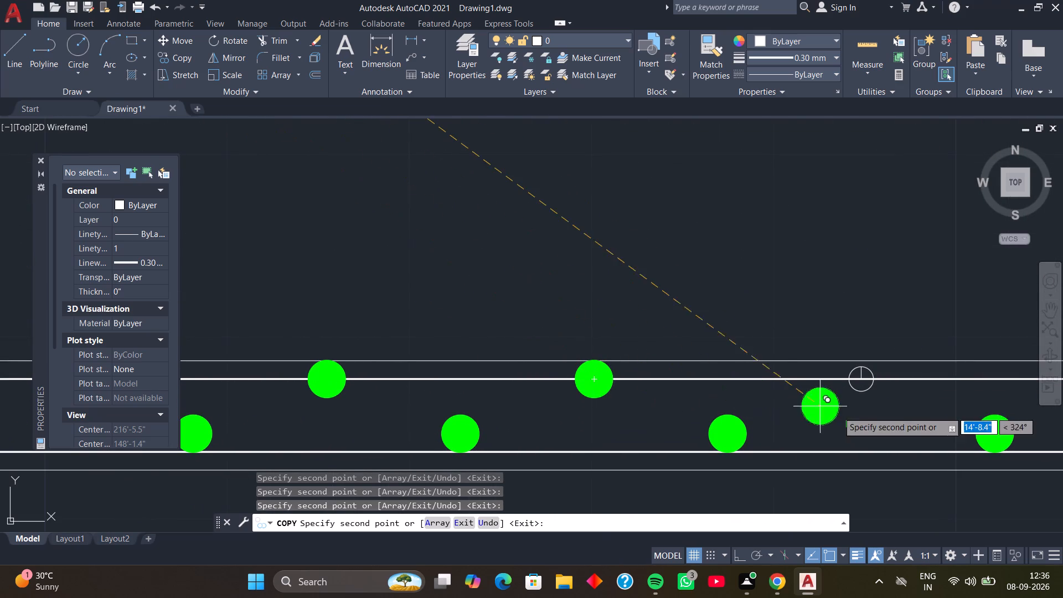
left_click(859, 380)
scroll(913, 406, "down", 2)
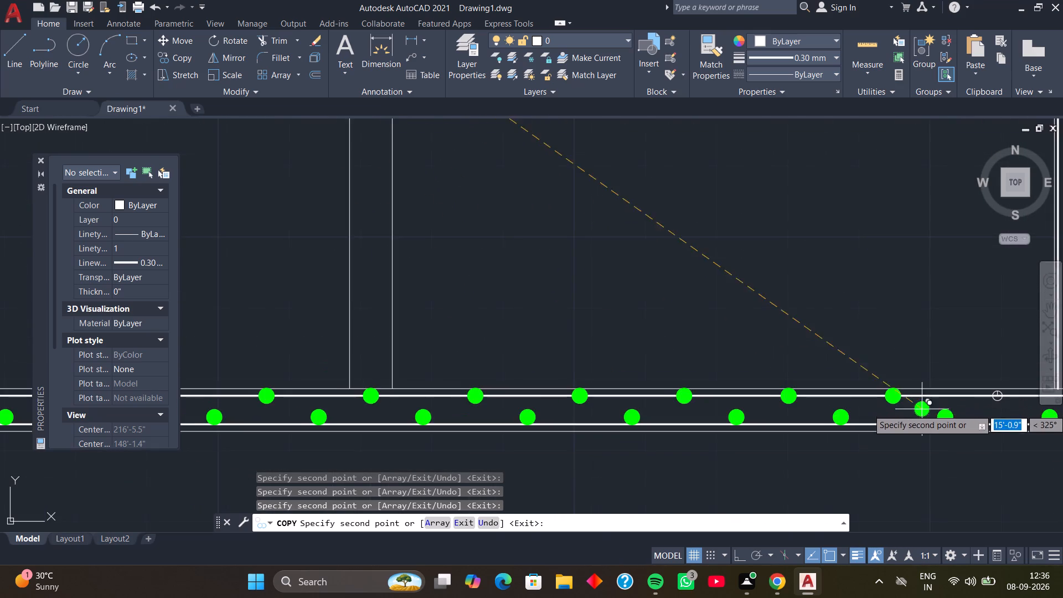
middle_click_drag(922, 409, 616, 422)
scroll(701, 430, "up", 2)
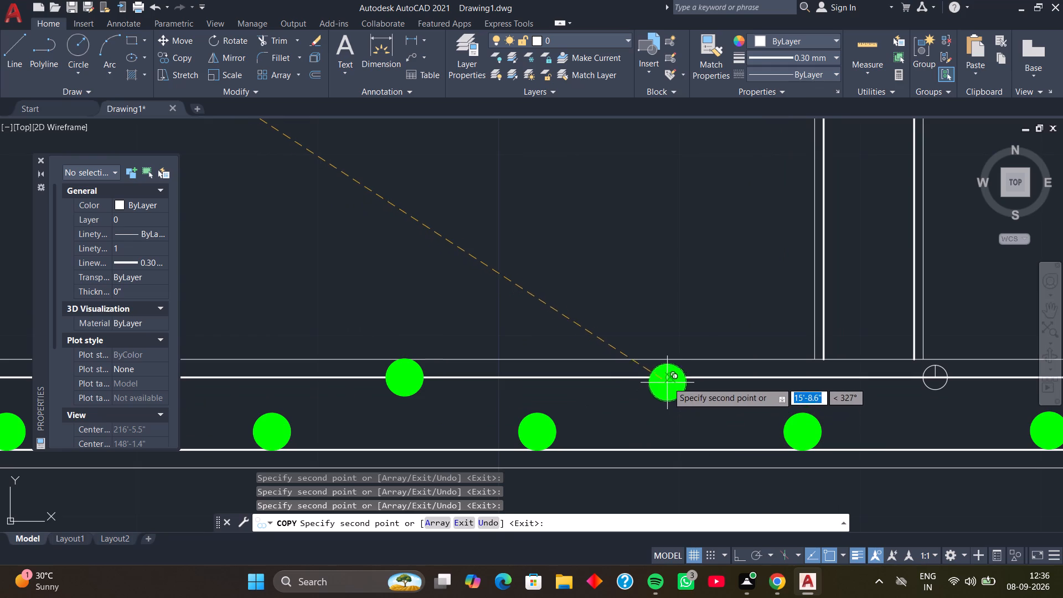
left_click(671, 380)
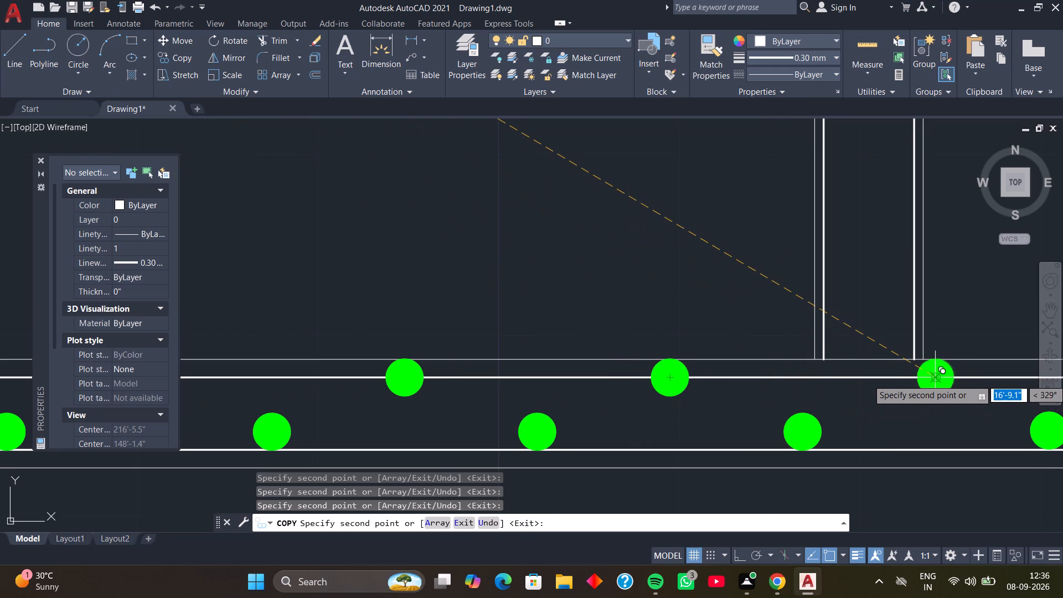
left_click(935, 378)
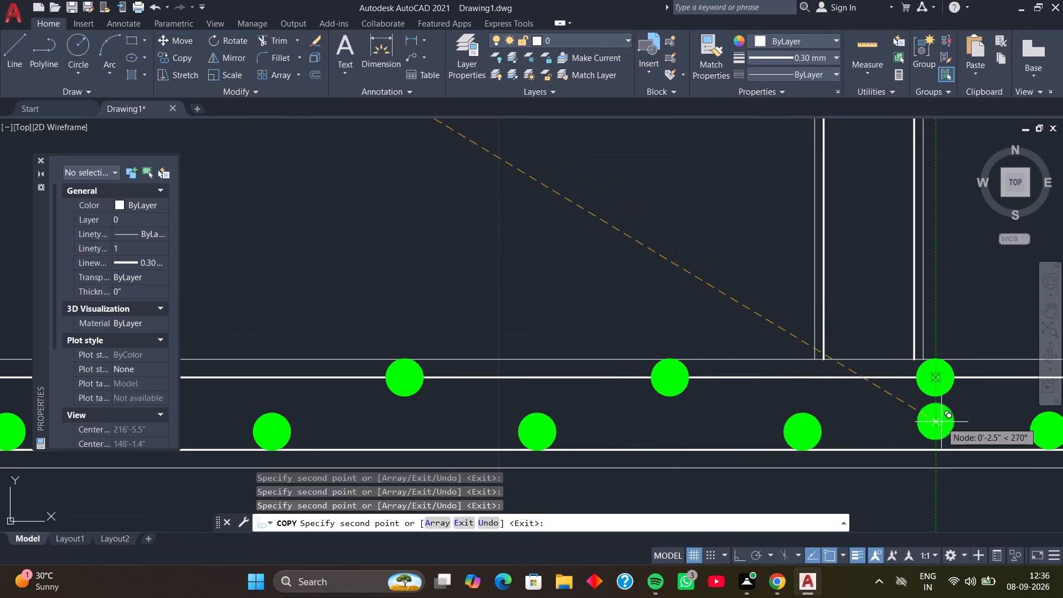
key("Escape")
Move the rightmost upper division-node dot down from its top quadrant so it touches the upper core line from below.
scroll(727, 421, "down", 1)
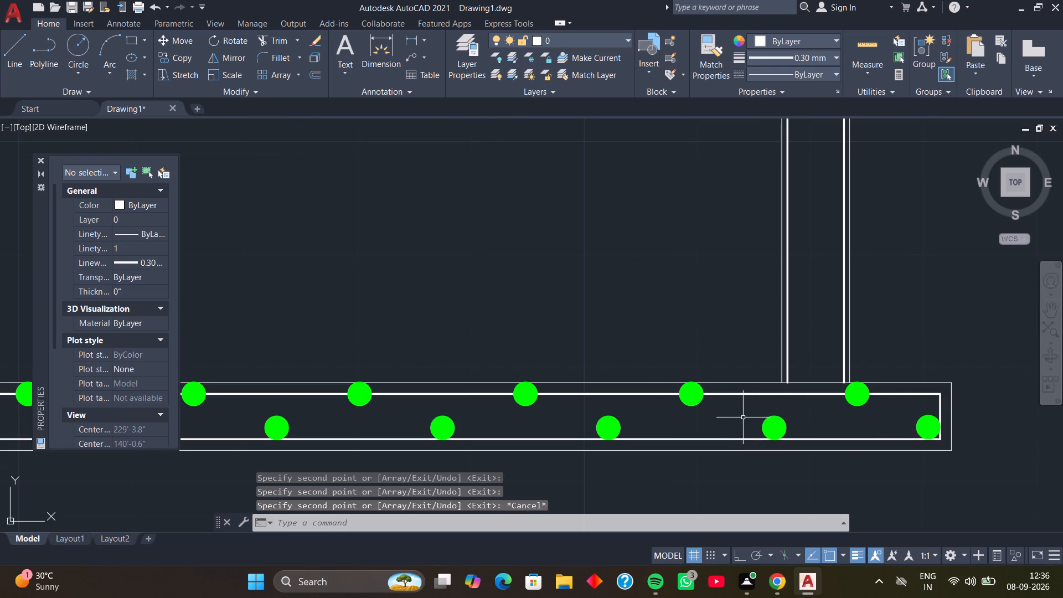
left_click(832, 369)
left_click(879, 419)
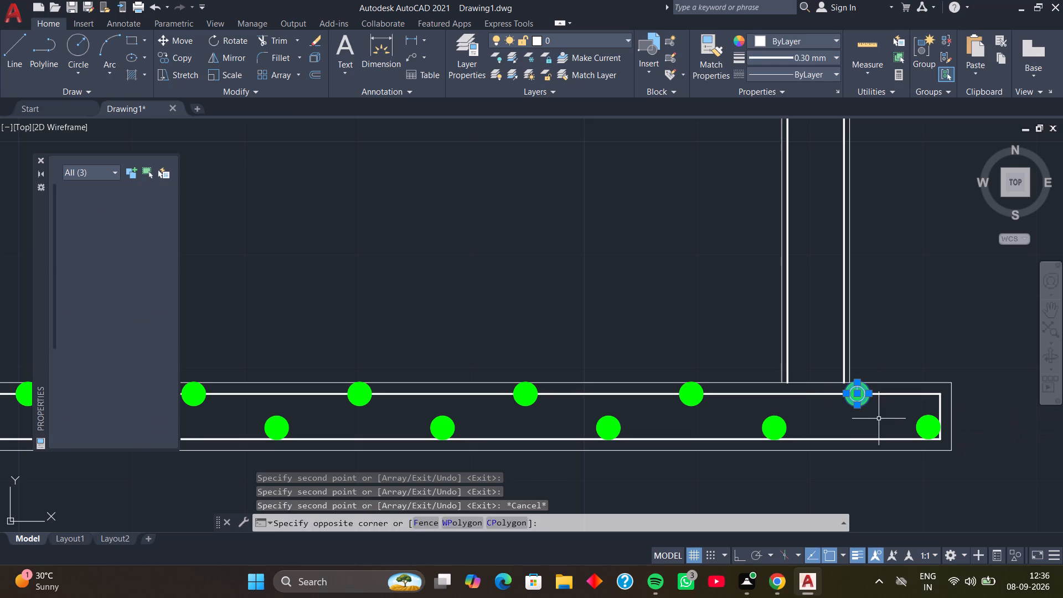
type("M")
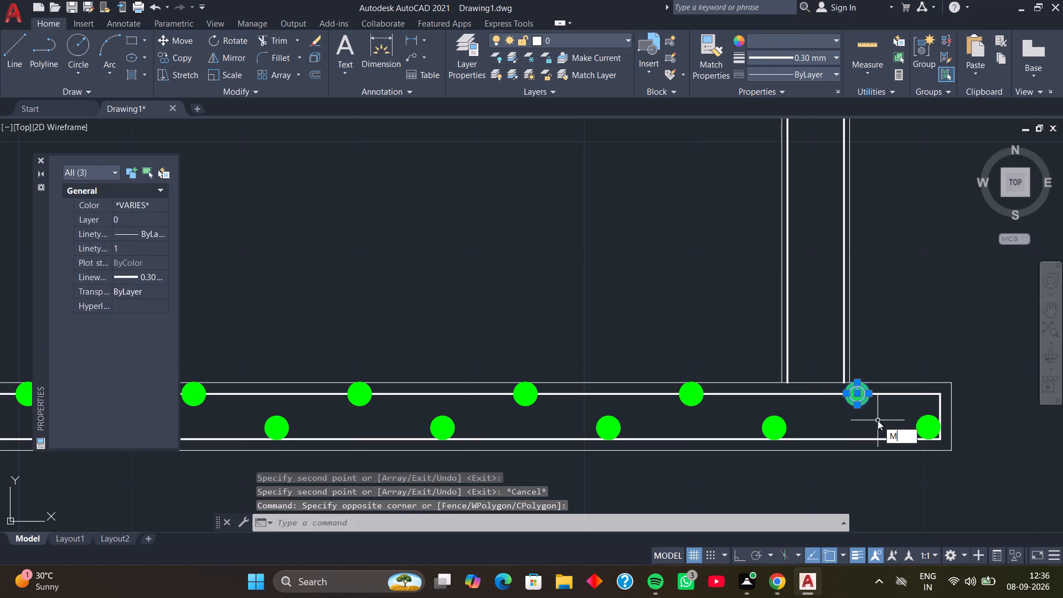
key("space")
scroll(852, 394, "up", 2)
left_click(856, 367)
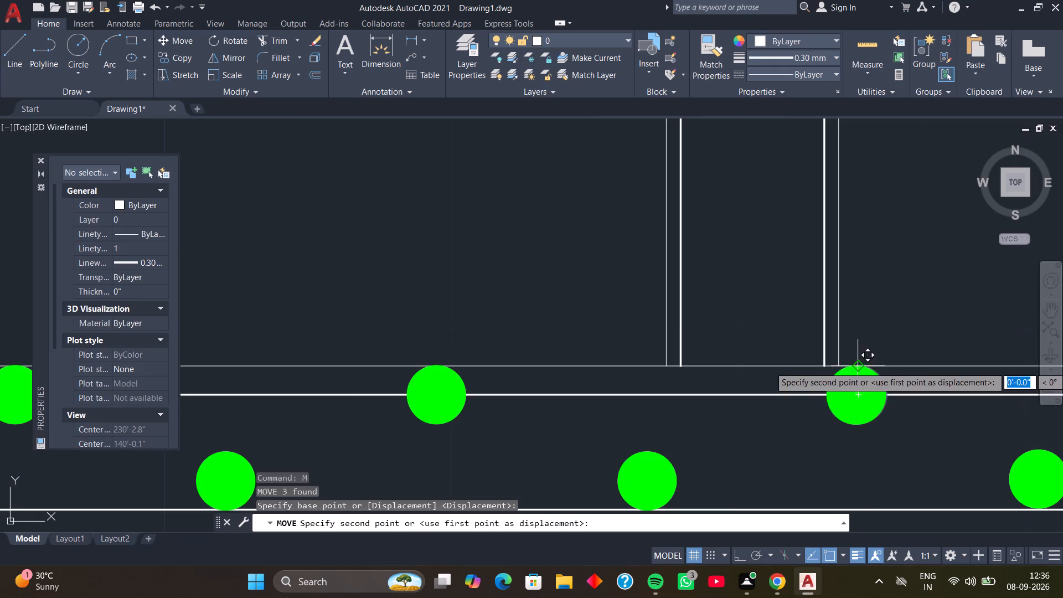
left_click(856, 395)
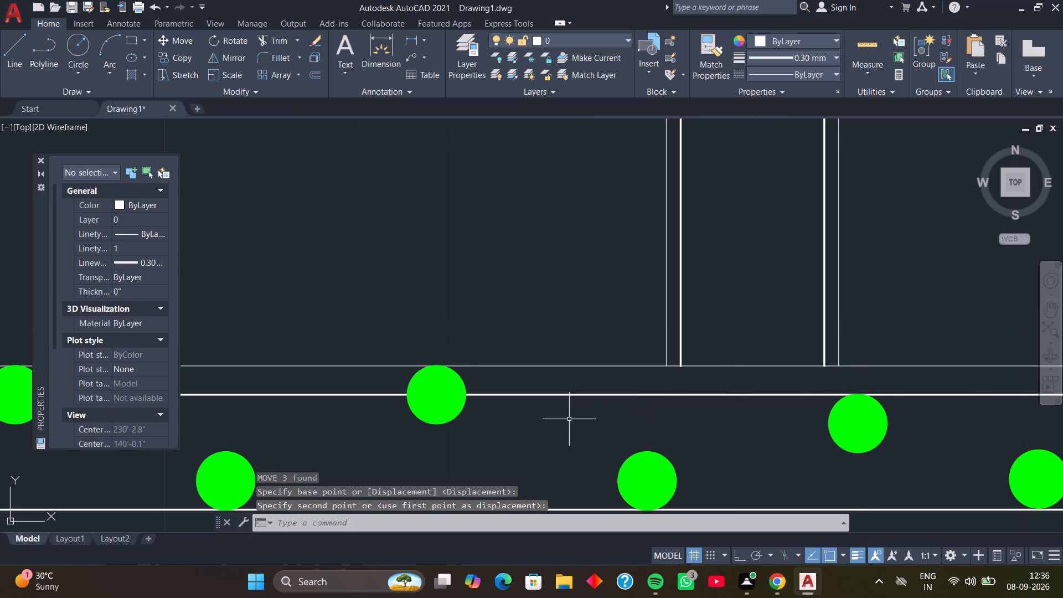
Move the second upper-row dot from the right 1" down from its top quadrant to touch the upper core line from below.
middle_click_drag(533, 415, 711, 407)
left_click(548, 337)
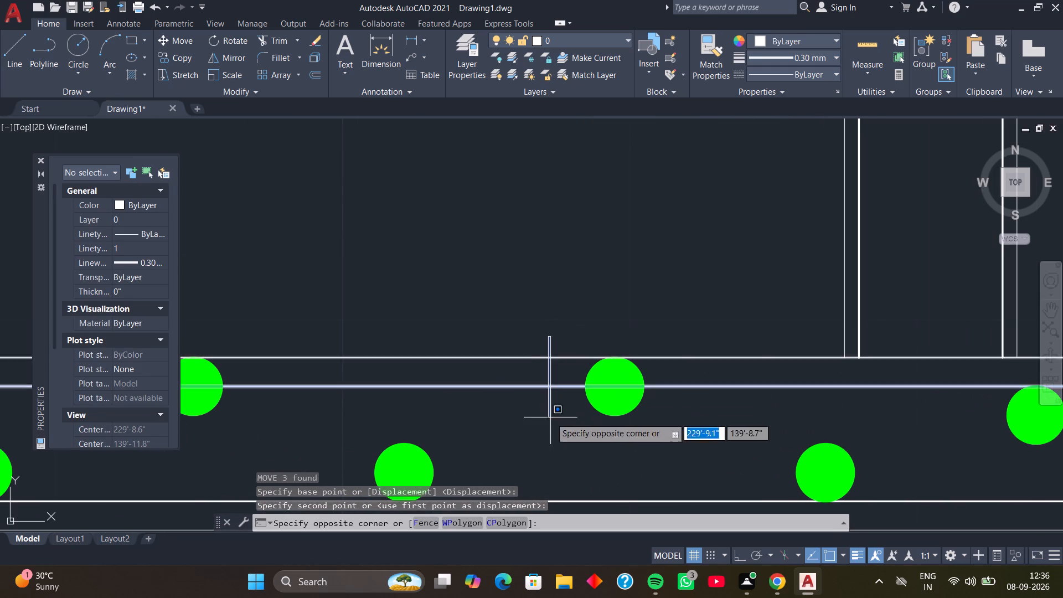
left_click(664, 438)
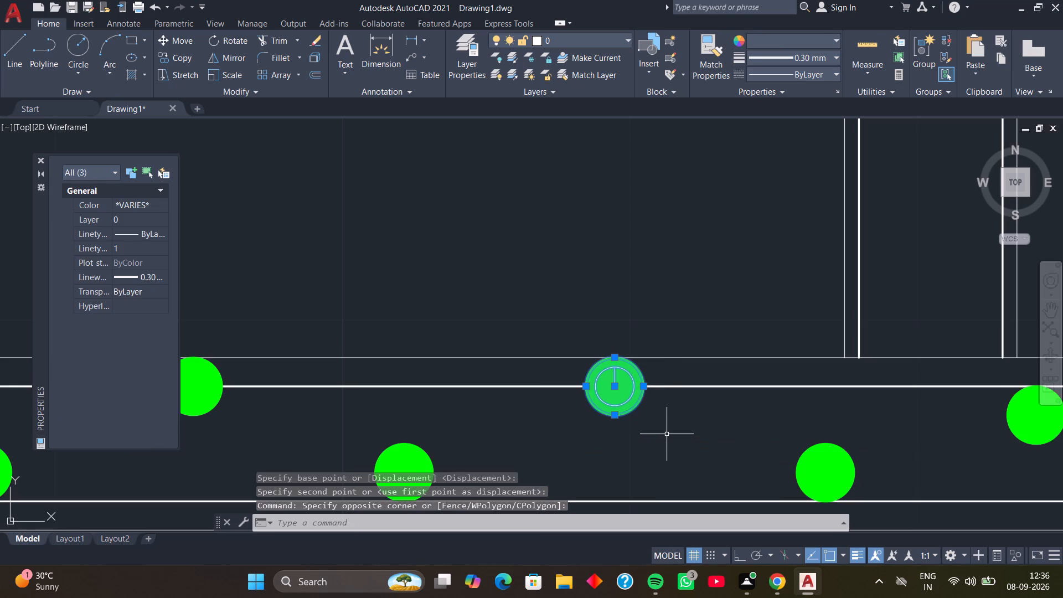
key("m")
key("space")
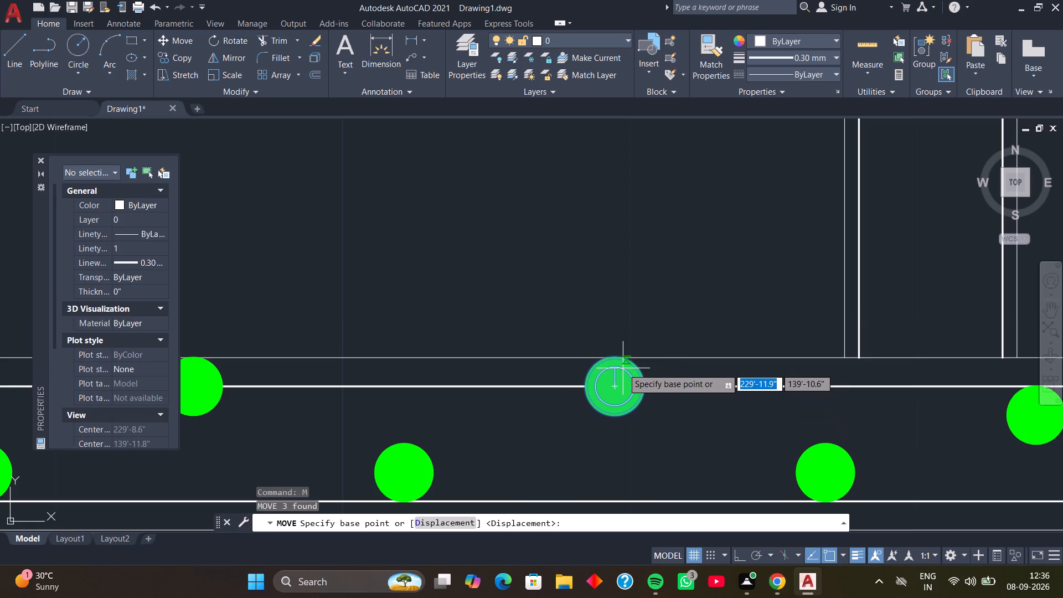
left_click(616, 359)
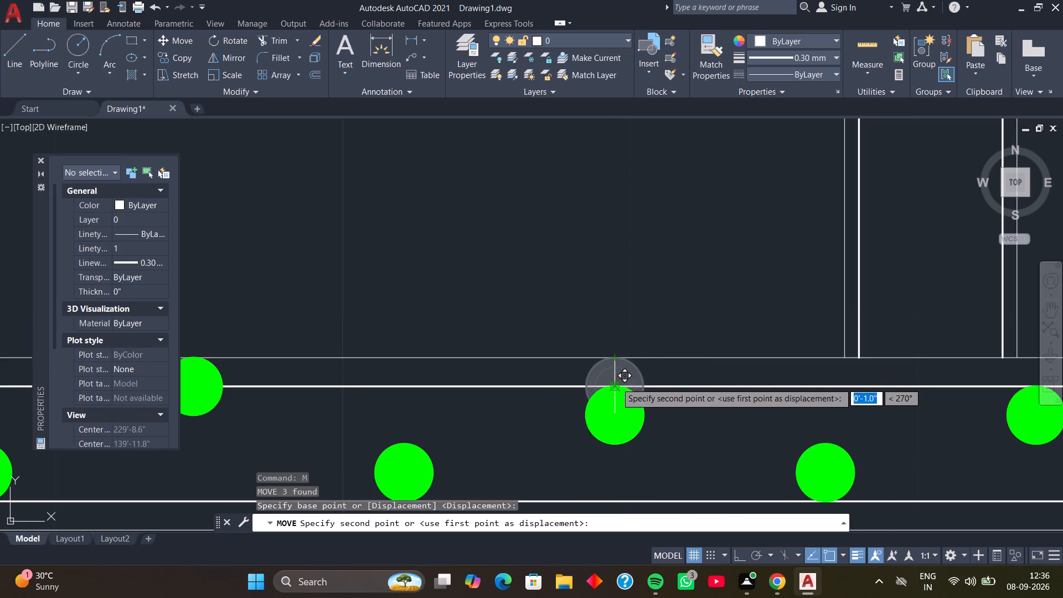
left_click(616, 383)
Move the third upper-row dot from the right 1" down so its top quadrant meets the upper core line.
scroll(544, 390, "down", 3)
middle_click_drag(539, 410, 817, 425)
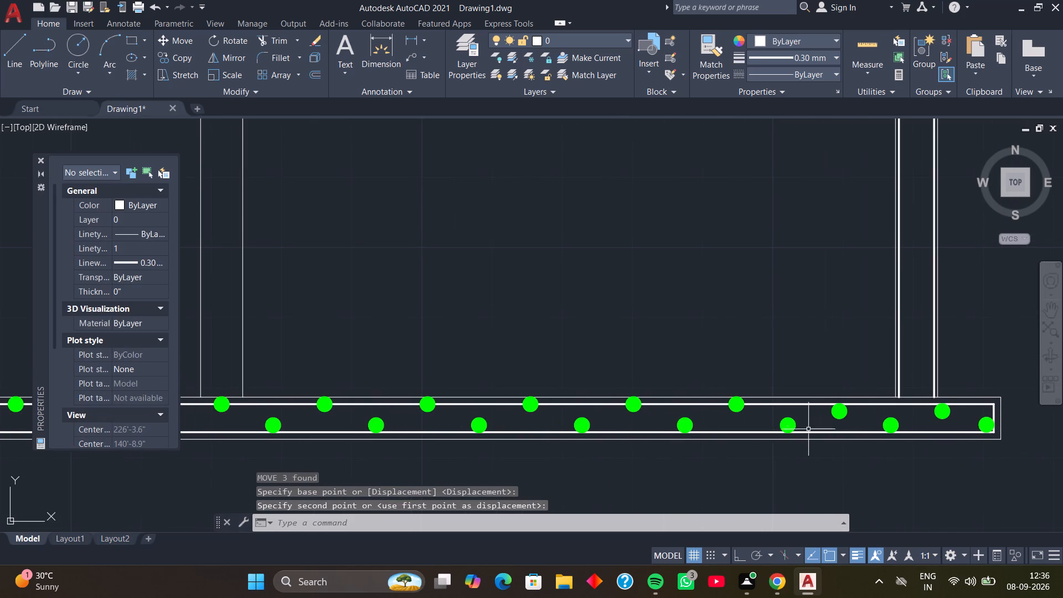
middle_click_drag(743, 440, 789, 447)
left_click(759, 393)
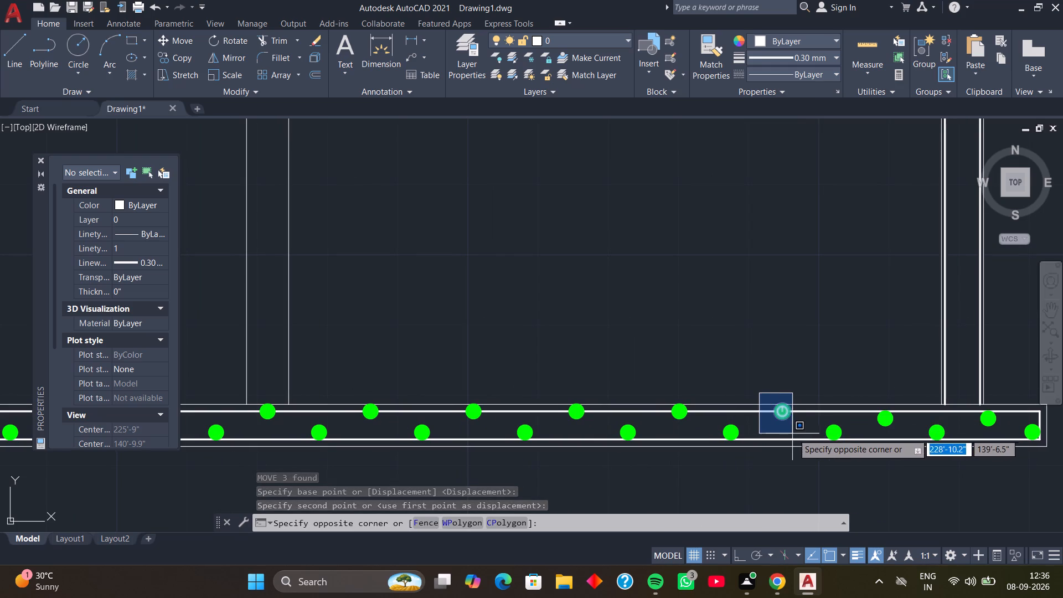
left_click(801, 432)
type("M")
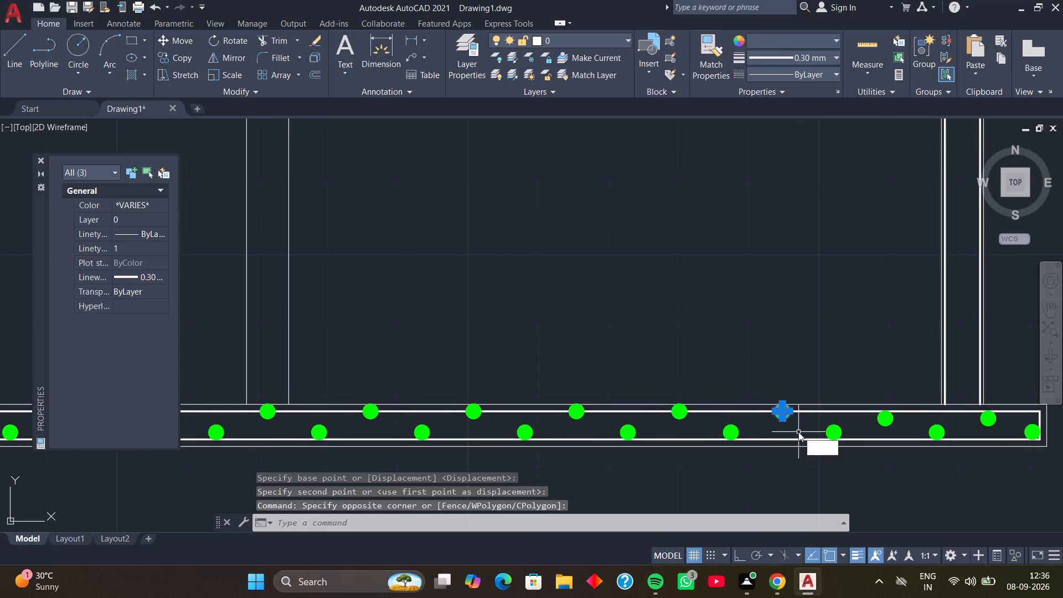
key("space")
scroll(777, 399, "up", 2)
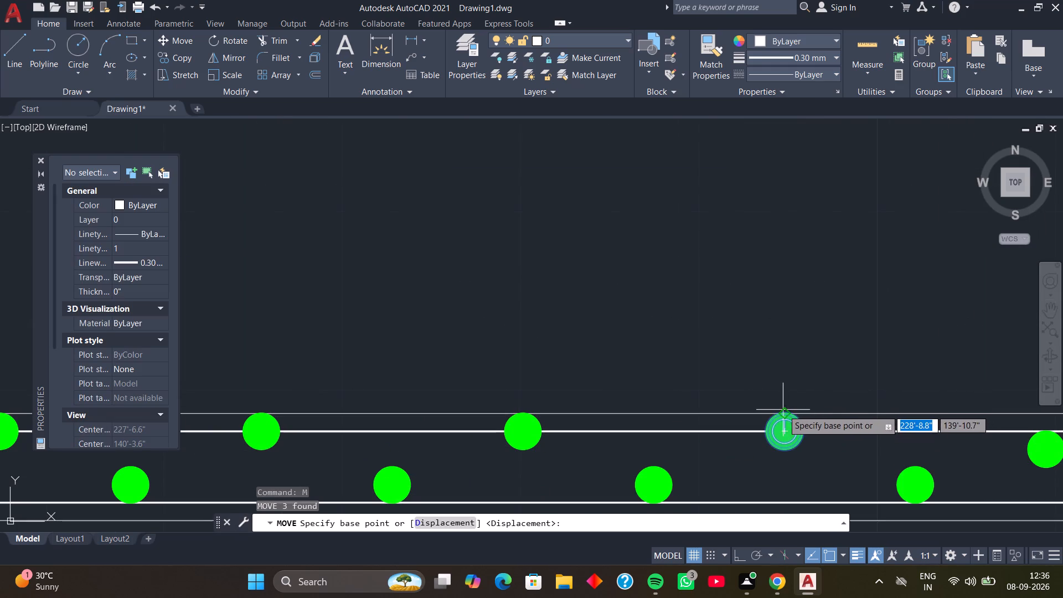
left_click(783, 411)
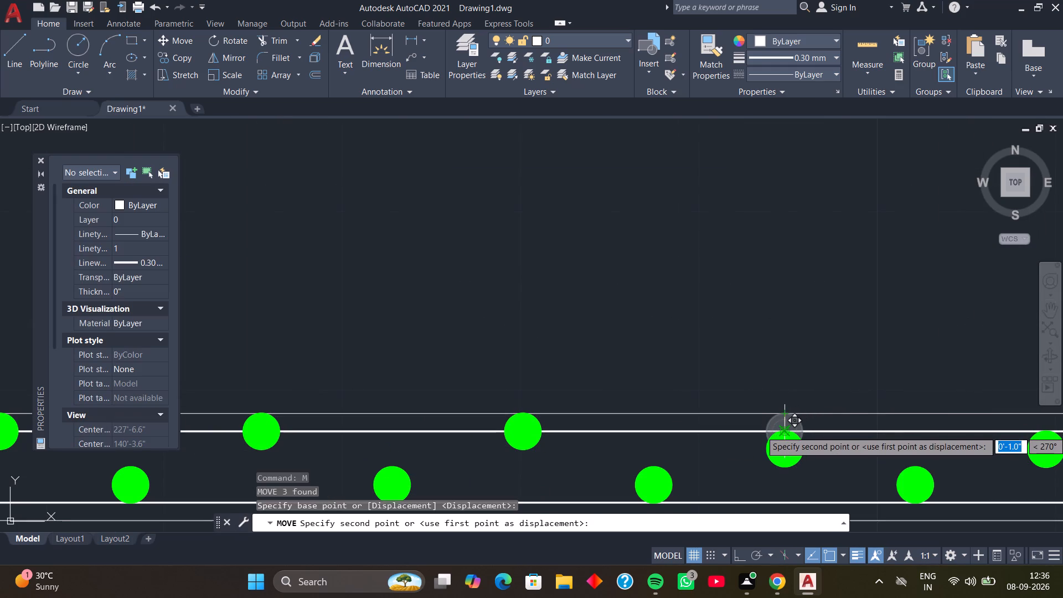
left_click(786, 431)
Move the fourth upper-row dot from the right 1" down so its top quadrant meets the upper core line.
middle_click_drag(625, 414, 963, 396)
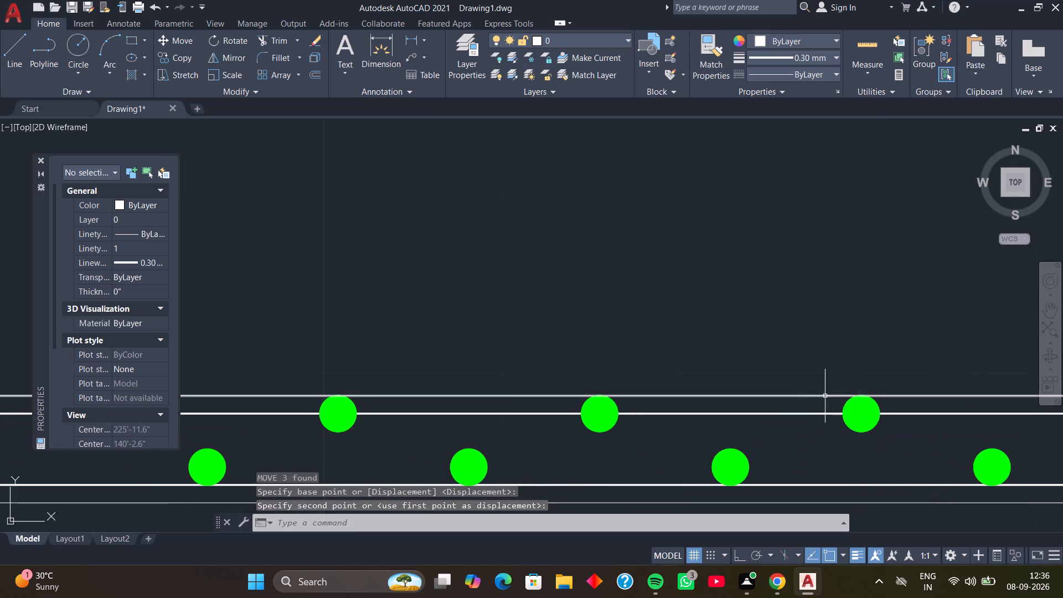
left_click_drag(821, 375, 823, 390)
left_click(907, 449)
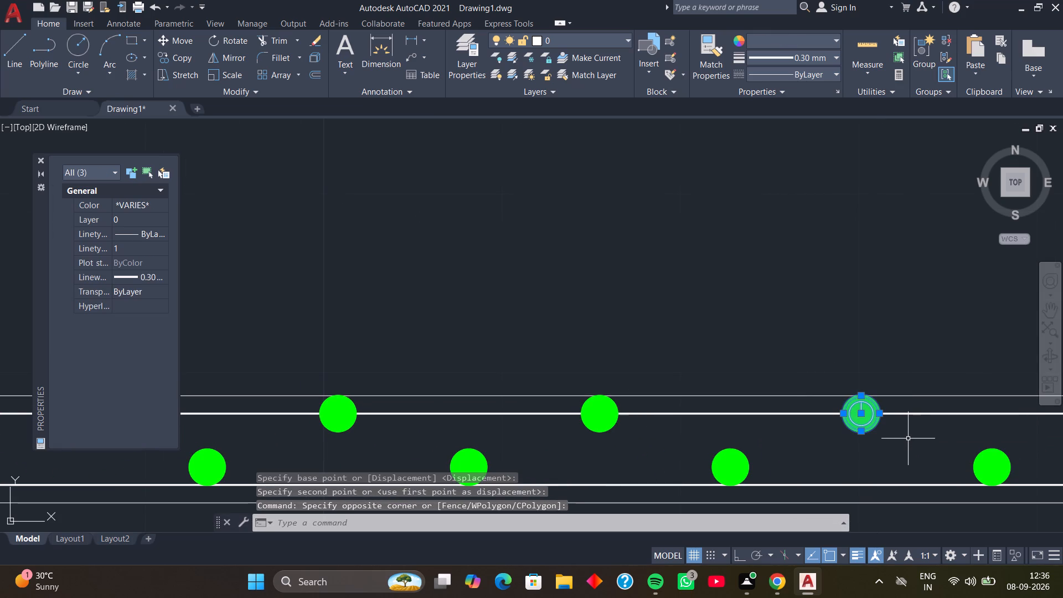
key("m")
key("space")
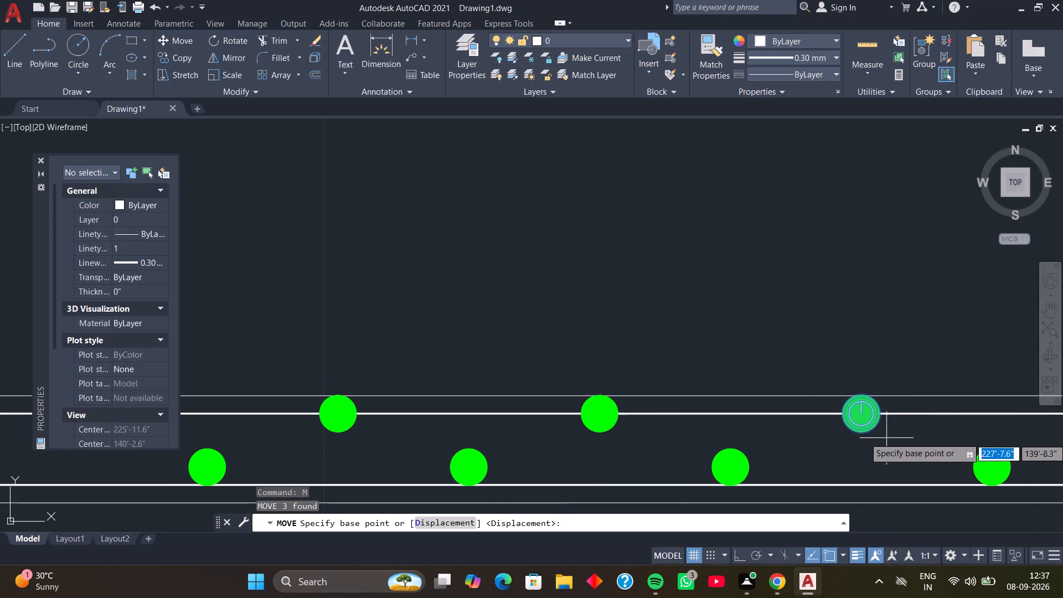
left_click(861, 394)
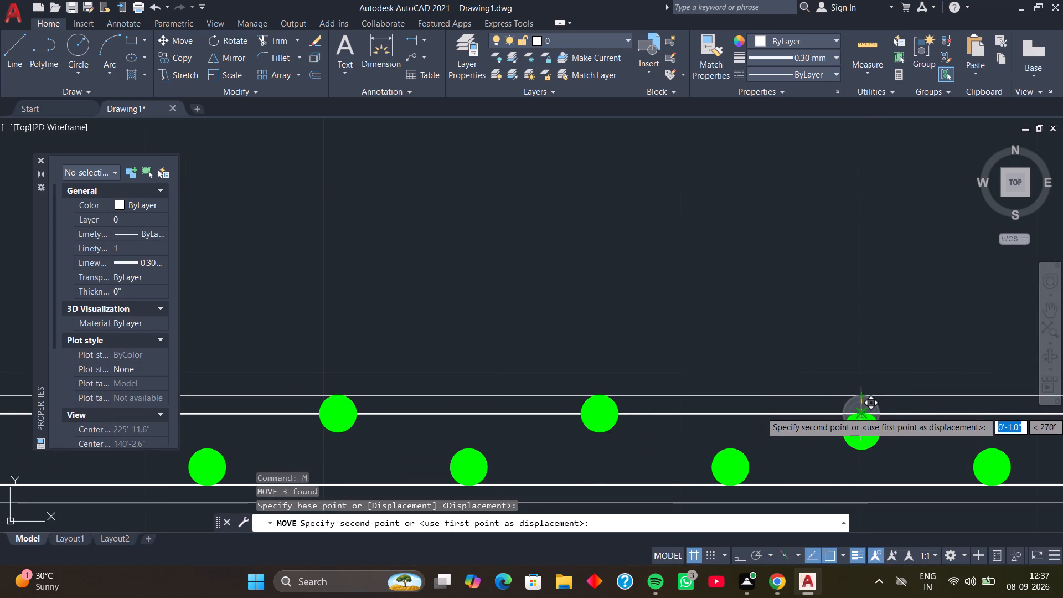
left_click(863, 411)
Move the fifth upper-row dot from the right 1" down so its top quadrant meets the upper core line.
middle_click_drag(659, 435, 838, 416)
middle_click(842, 415)
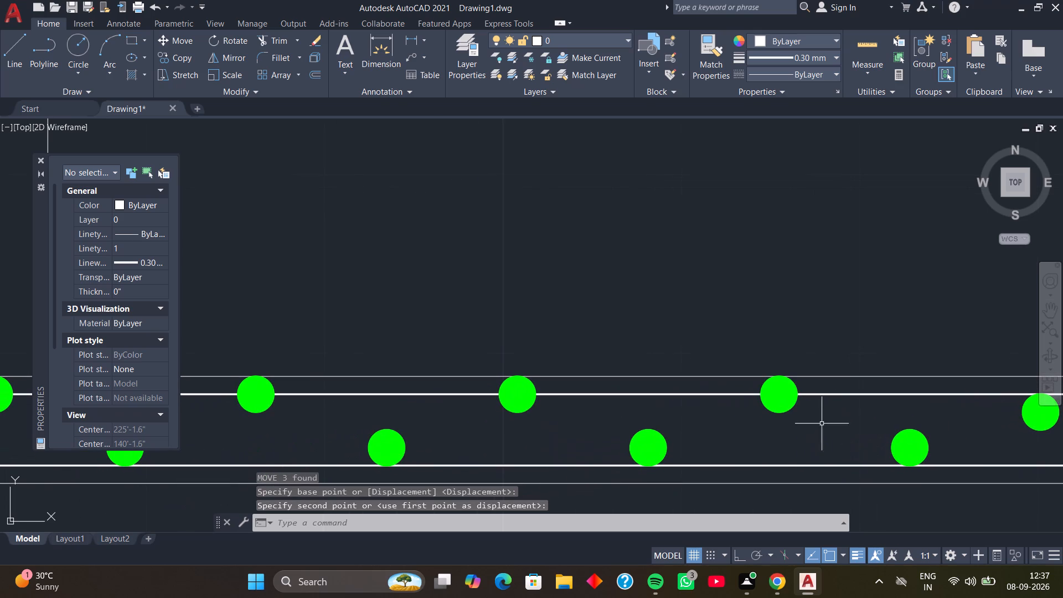
left_click_drag(750, 354, 750, 369)
left_click(816, 434)
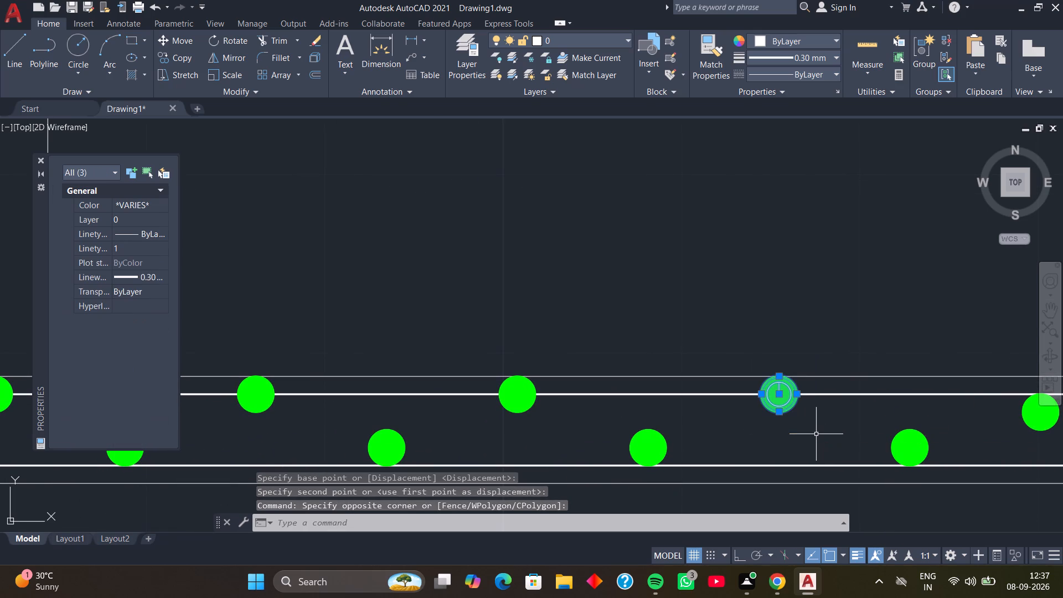
type("M")
key("space")
scroll(779, 383, "up", 2)
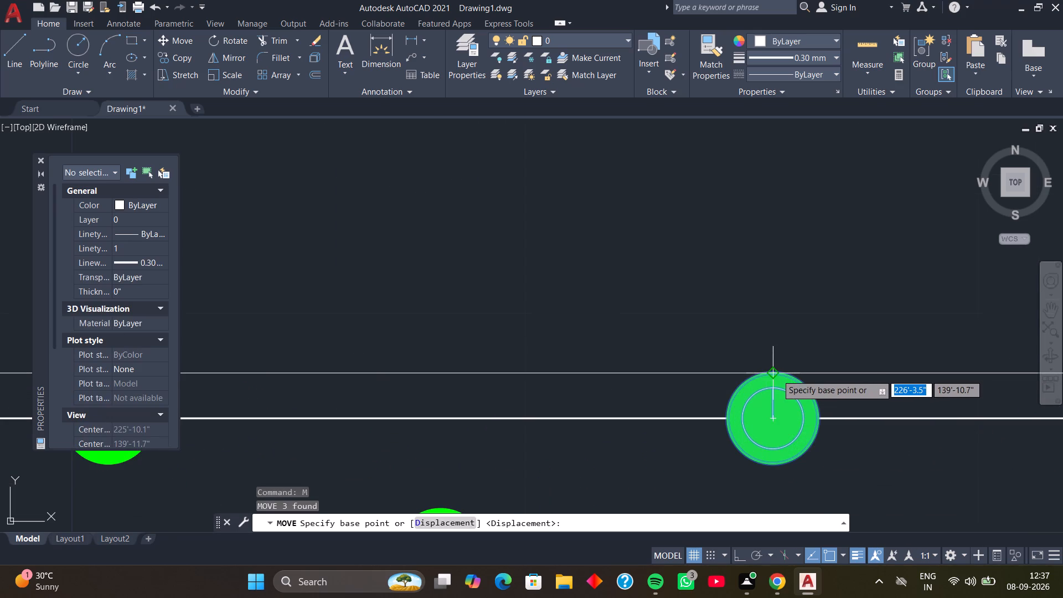
left_click(776, 374)
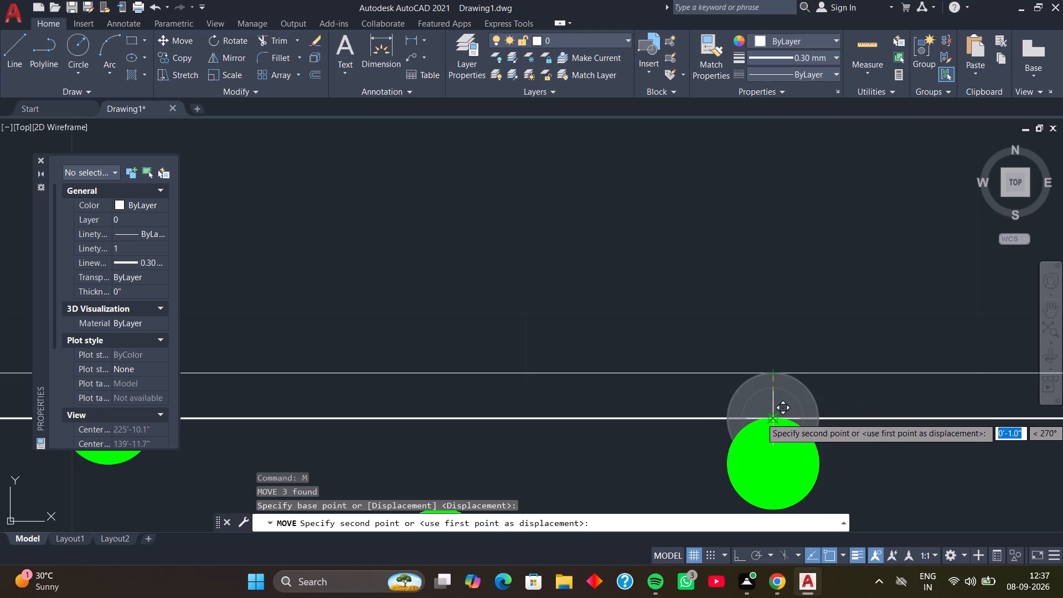
left_click(770, 418)
Move the sixth upper-row dot from the right 1" down so its top quadrant meets the upper core line.
scroll(690, 413, "down", 3)
middle_click_drag(680, 424, 872, 424)
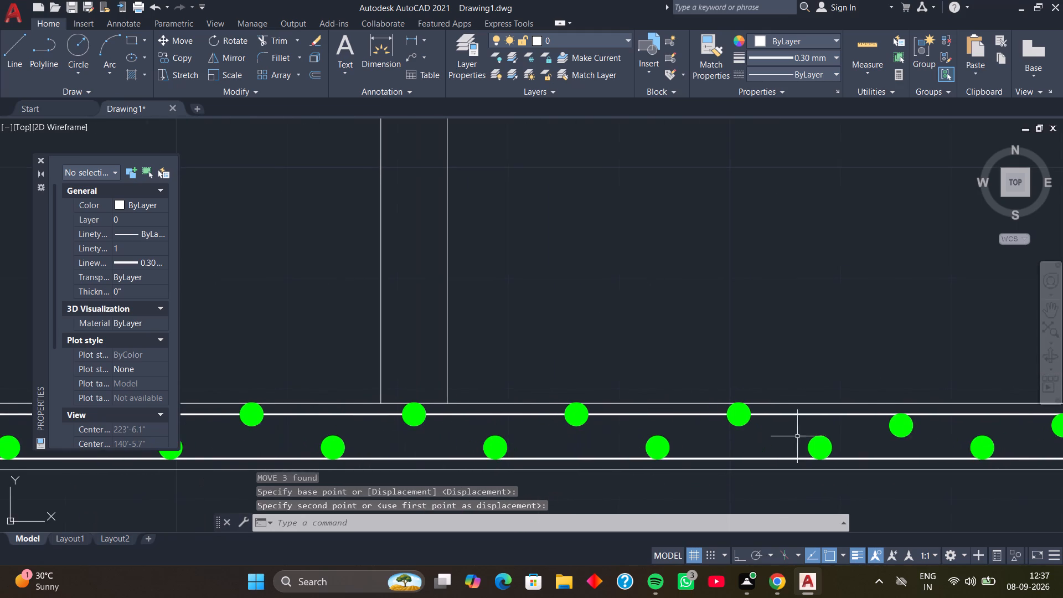
middle_click_drag(767, 437, 838, 443)
left_click(779, 390)
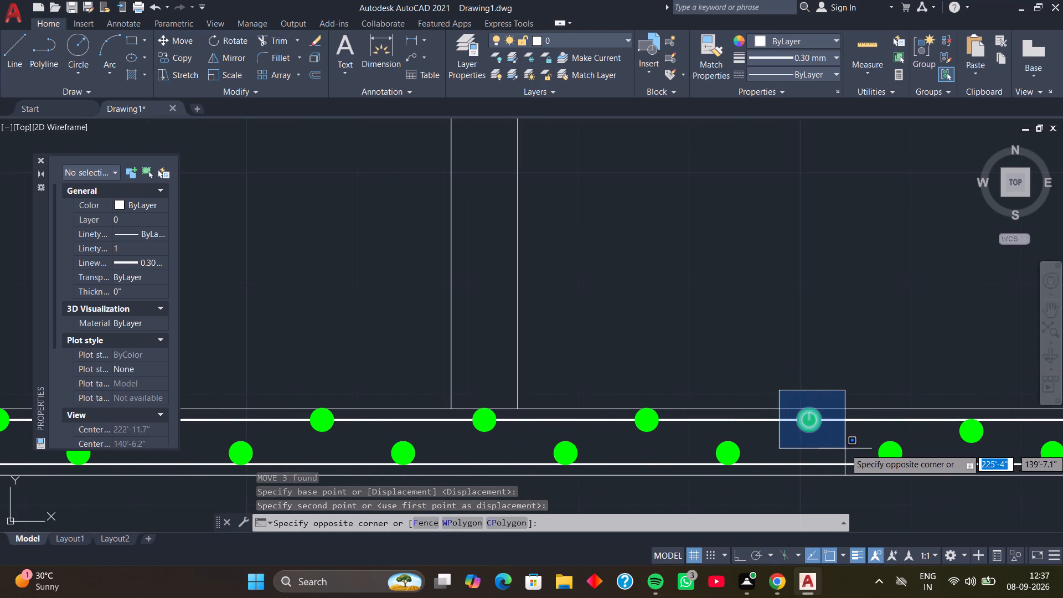
left_click(847, 448)
type("M")
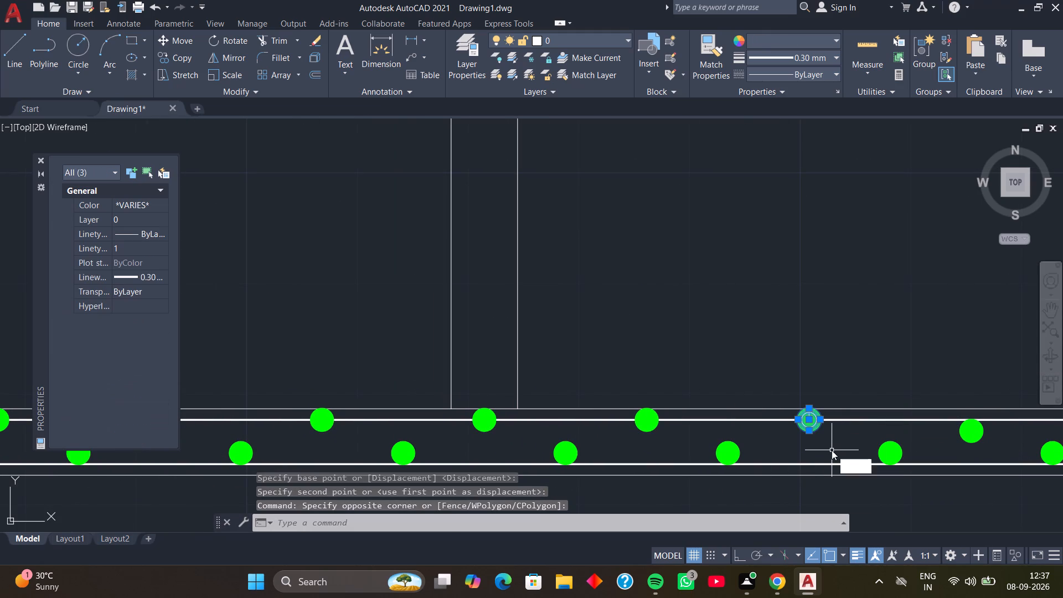
key("space")
scroll(811, 412, "up", 2)
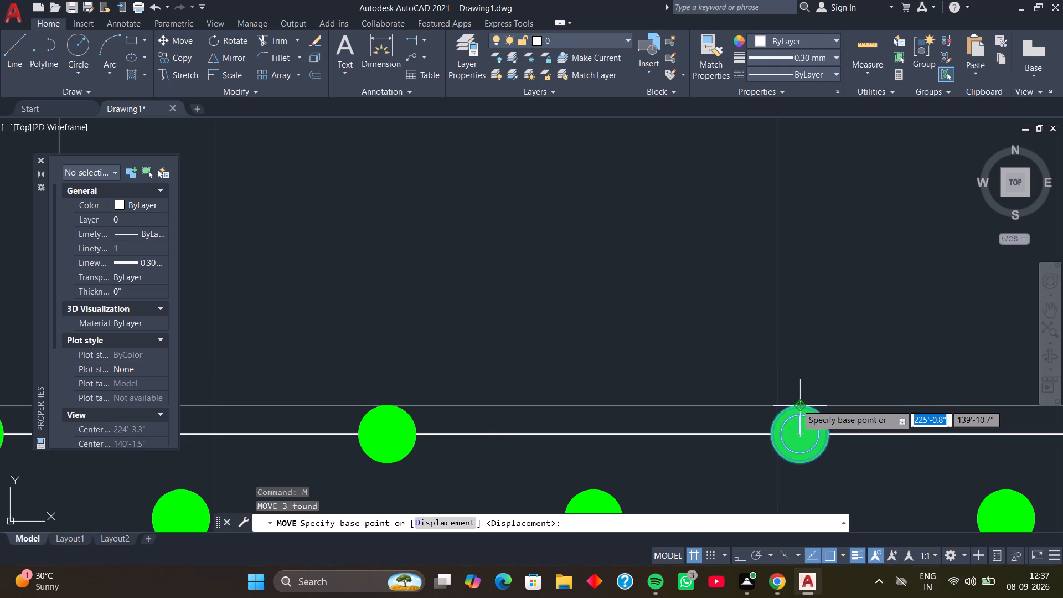
left_click(796, 404)
left_click(803, 434)
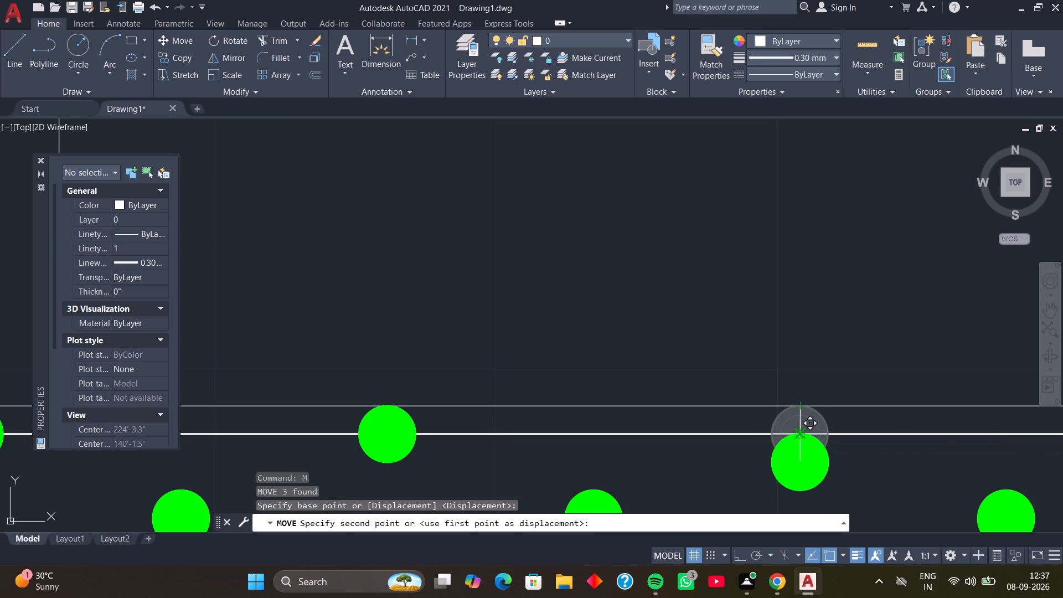
Move the seventh upper-row dot from the right, just right of the partition, 1" down to touch the upper core line from below.
scroll(715, 442, "down", 2)
middle_click_drag(692, 452, 903, 457)
middle_click_drag(806, 466, 838, 474)
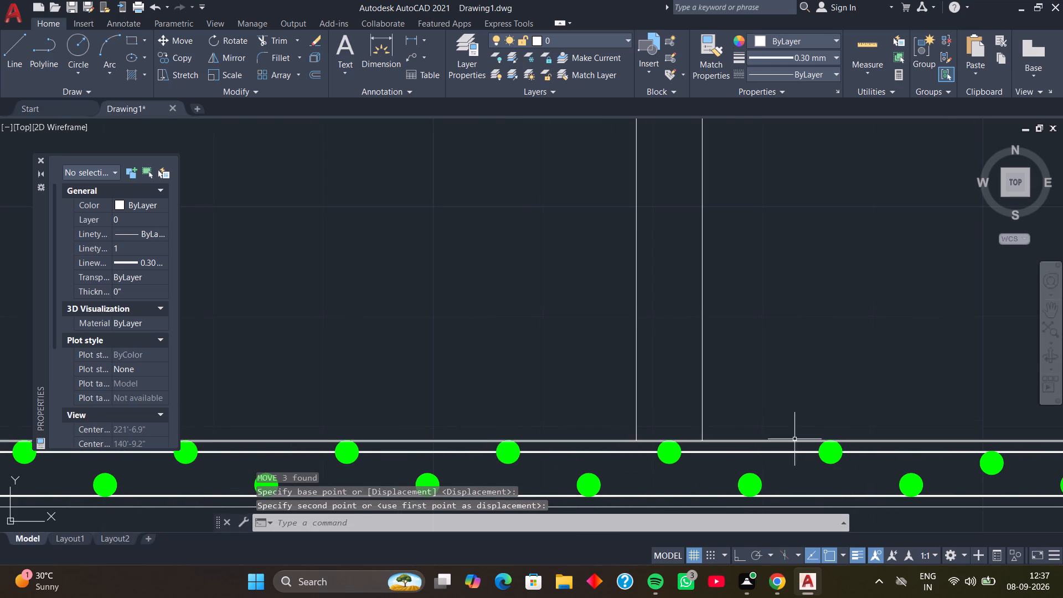
left_click_drag(804, 423, 808, 436)
left_click(863, 483)
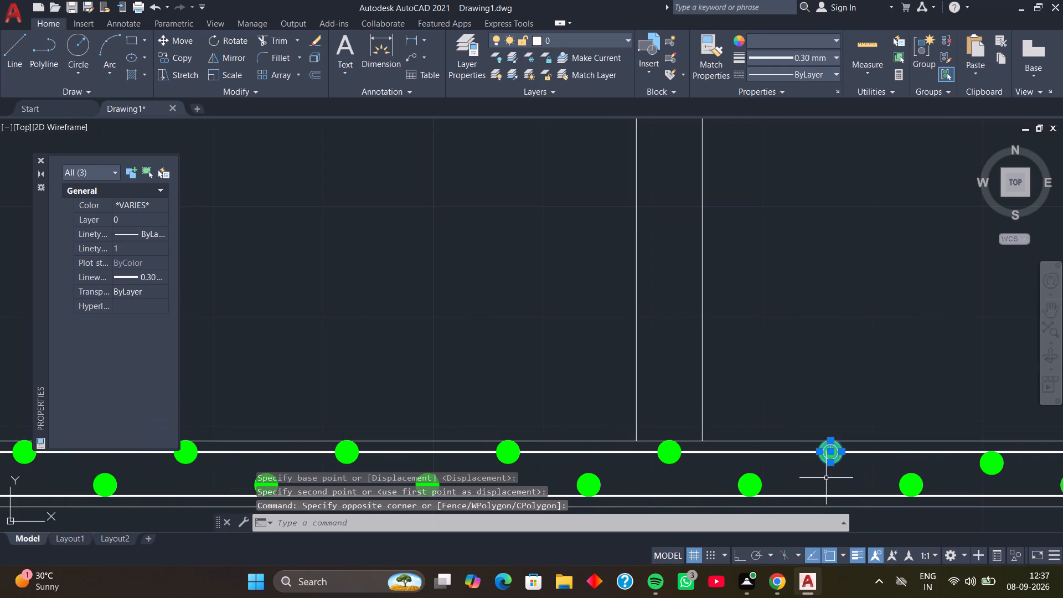
type("M")
key("space")
scroll(832, 436, "up", 2)
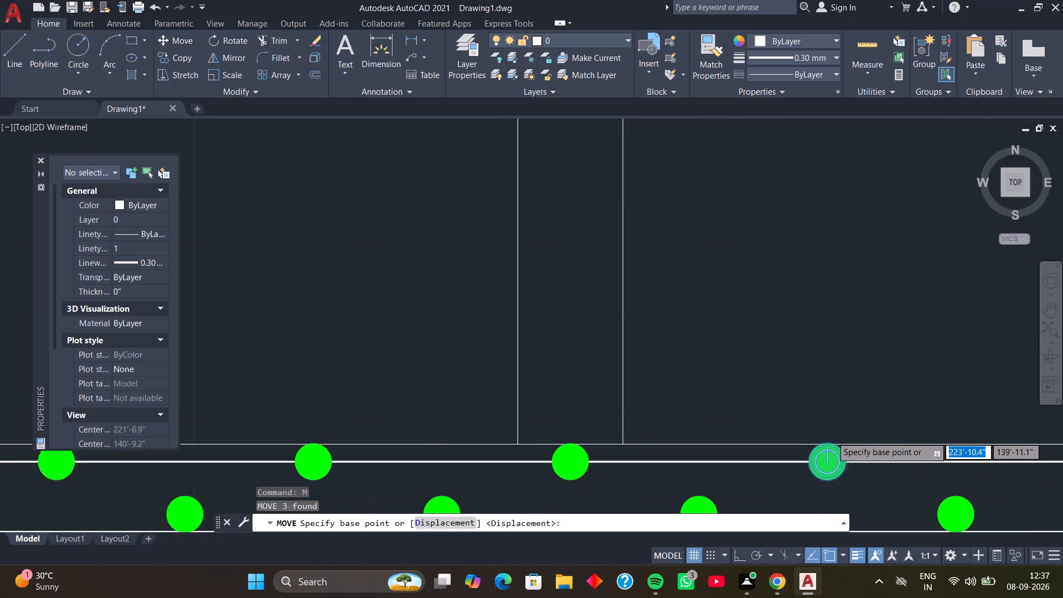
left_click(822, 446)
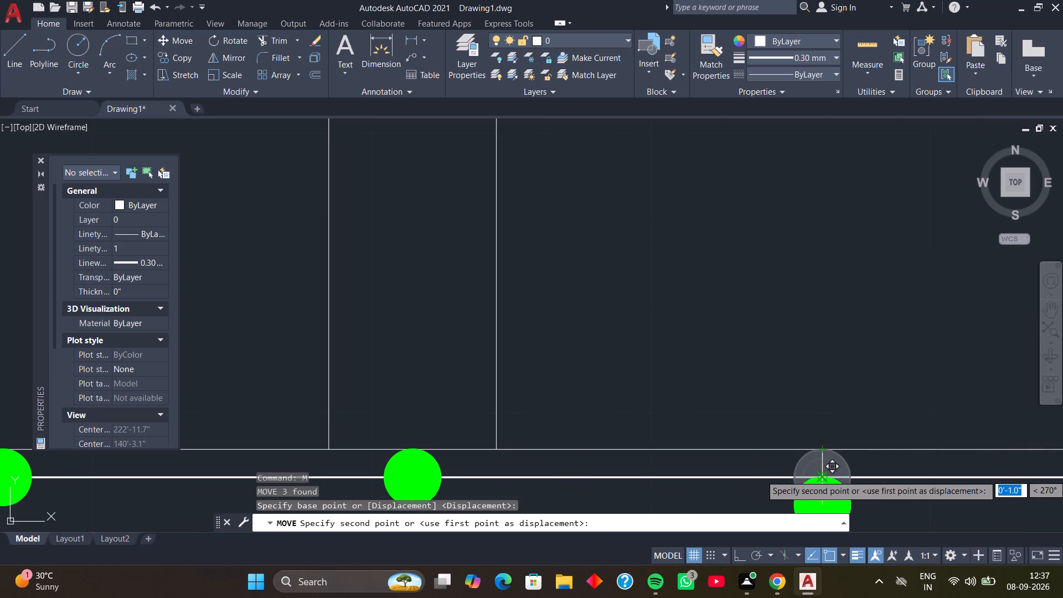
left_click(822, 476)
Move the upper-row dot beneath the partition 1" down so its top quadrant meets the upper core line.
scroll(760, 480, "down", 2)
middle_click_drag(755, 491, 967, 467)
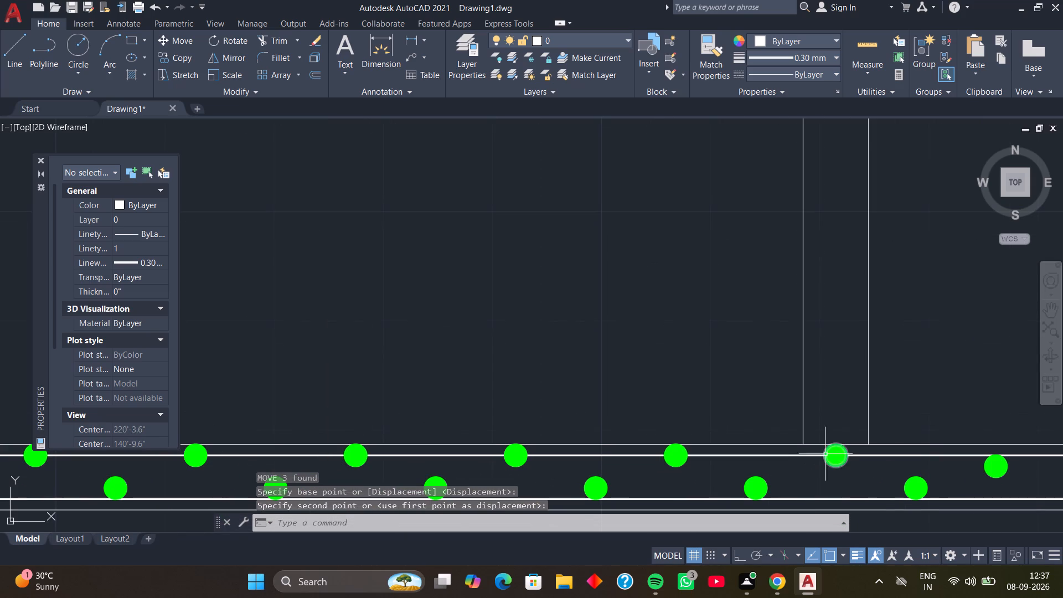
left_click(816, 434)
left_click(860, 485)
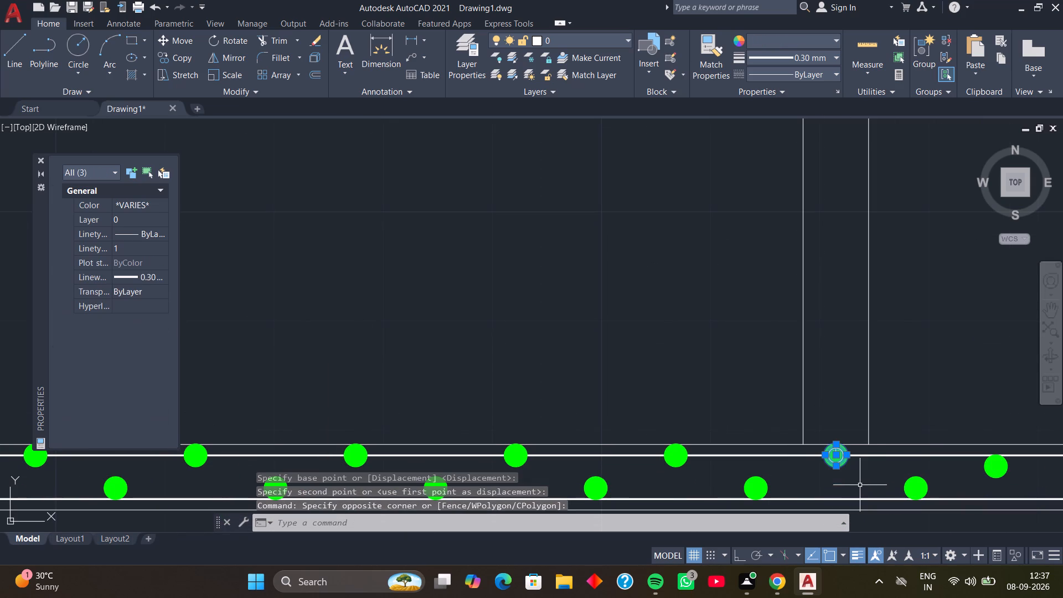
type("M")
key("space")
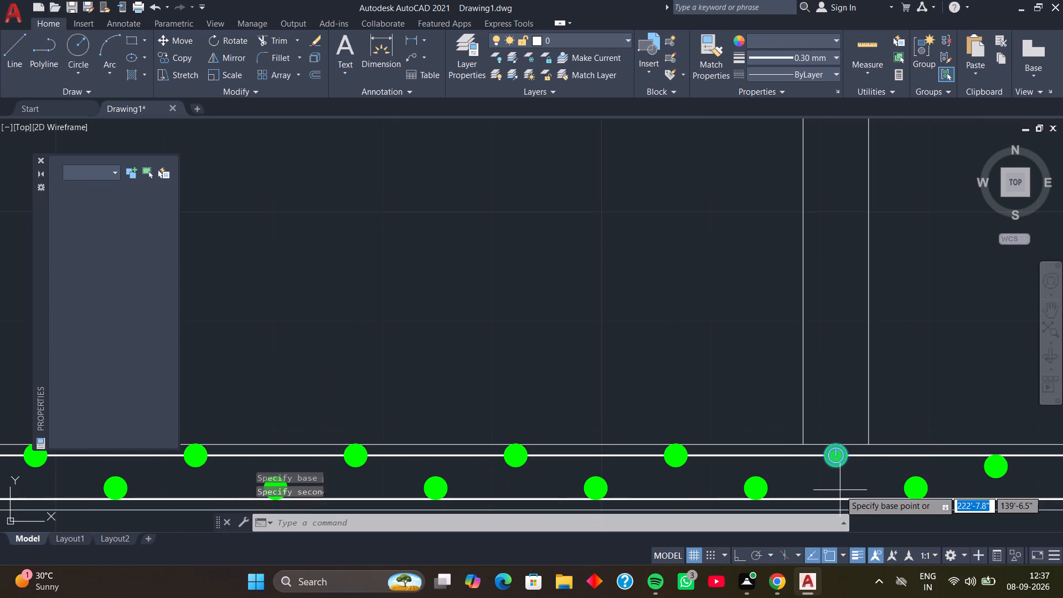
scroll(828, 460, "up", 1)
left_click(837, 435)
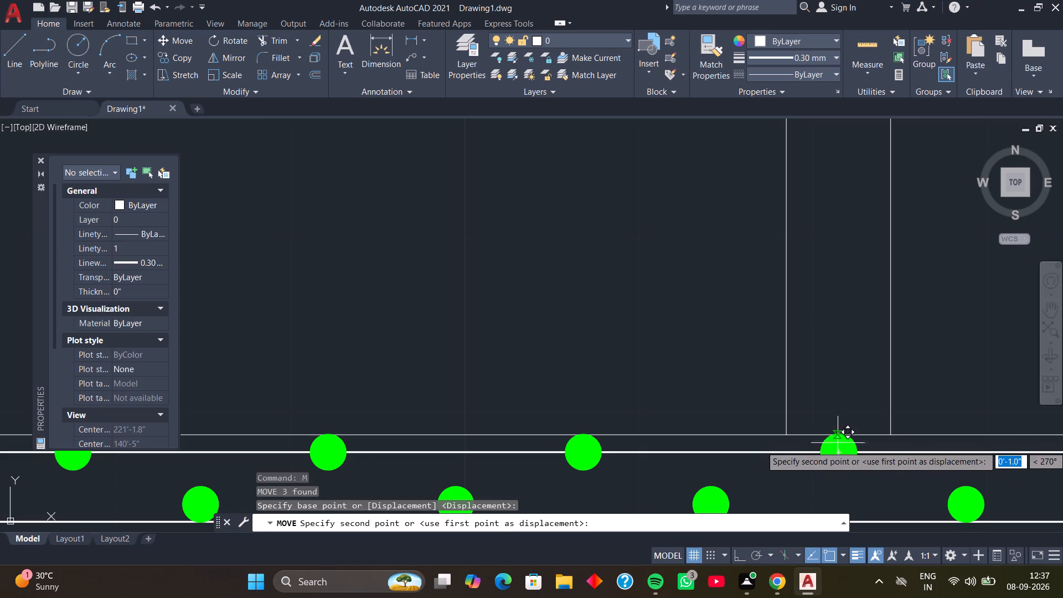
left_click(839, 453)
Move the first upper-row dot left of the partition 1" down from its top quadrant onto the upper core line.
scroll(785, 467, "down", 1)
middle_click_drag(780, 476, 917, 474)
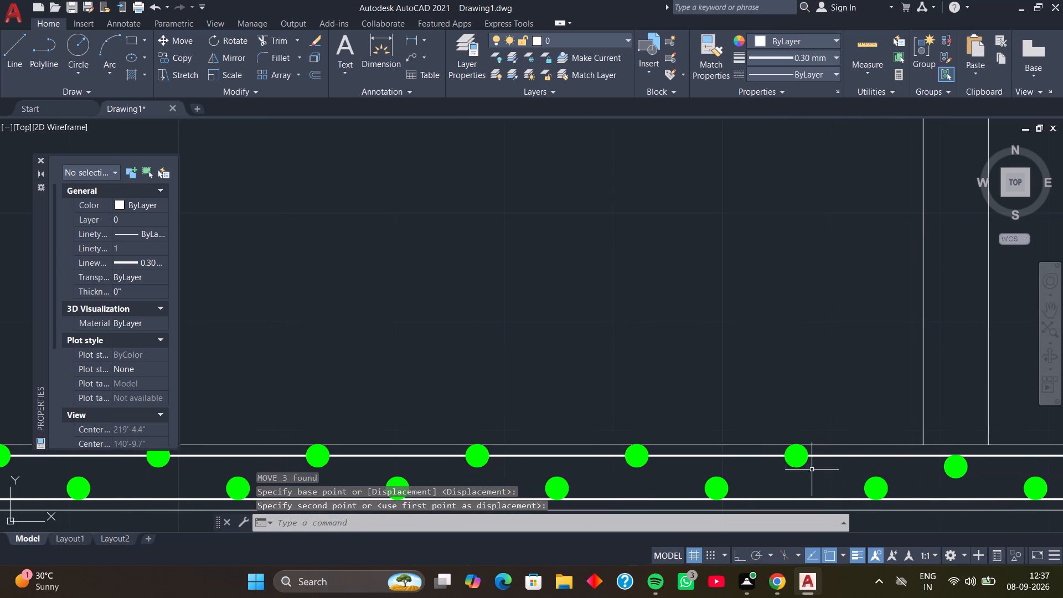
left_click_drag(773, 427, 773, 434)
left_click(826, 489)
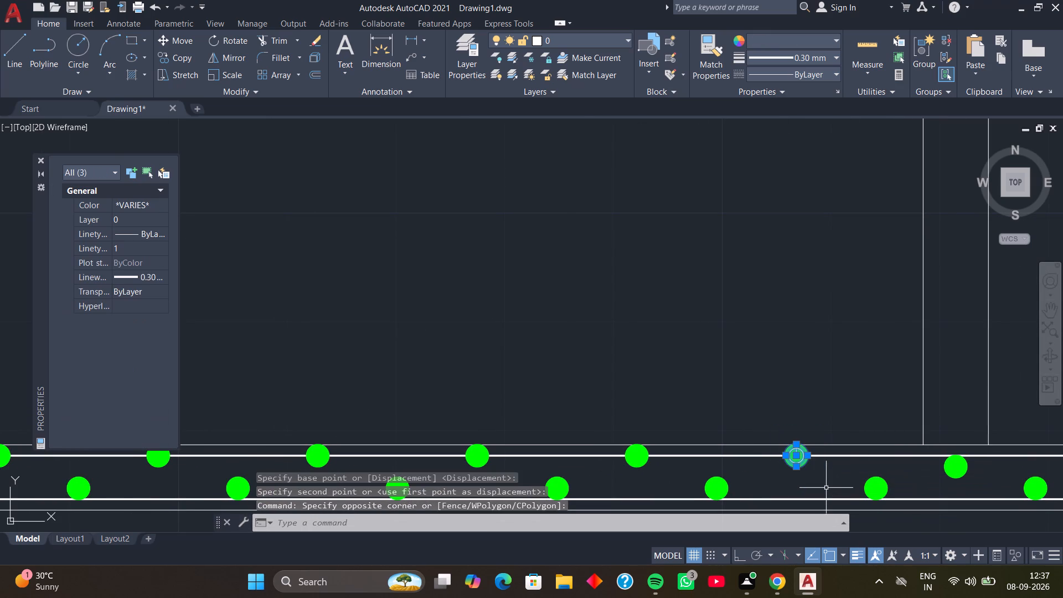
type("M")
key("space")
scroll(789, 442, "up", 1)
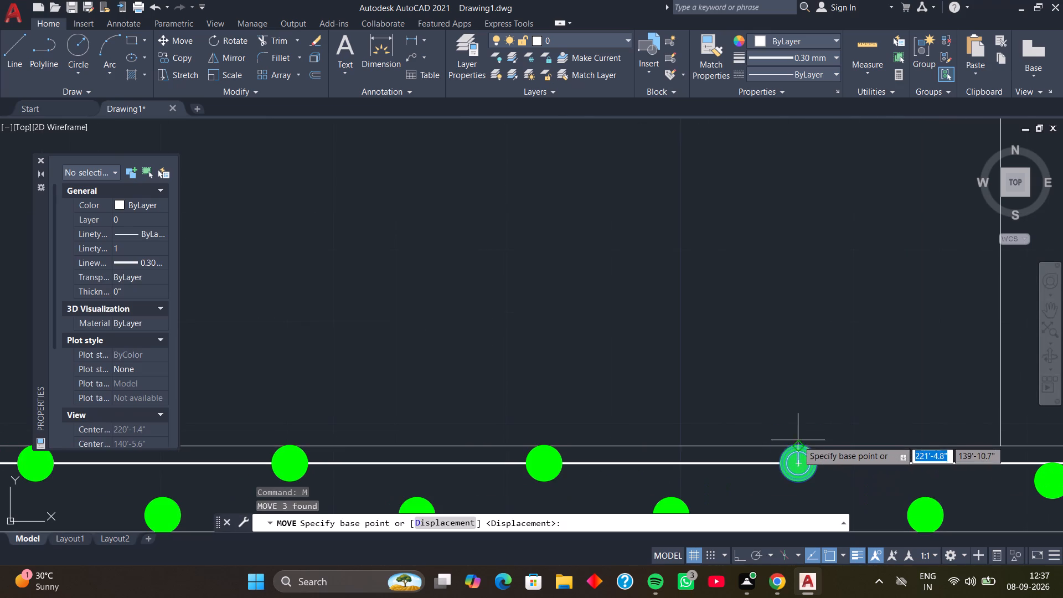
left_click(798, 442)
left_click(796, 462)
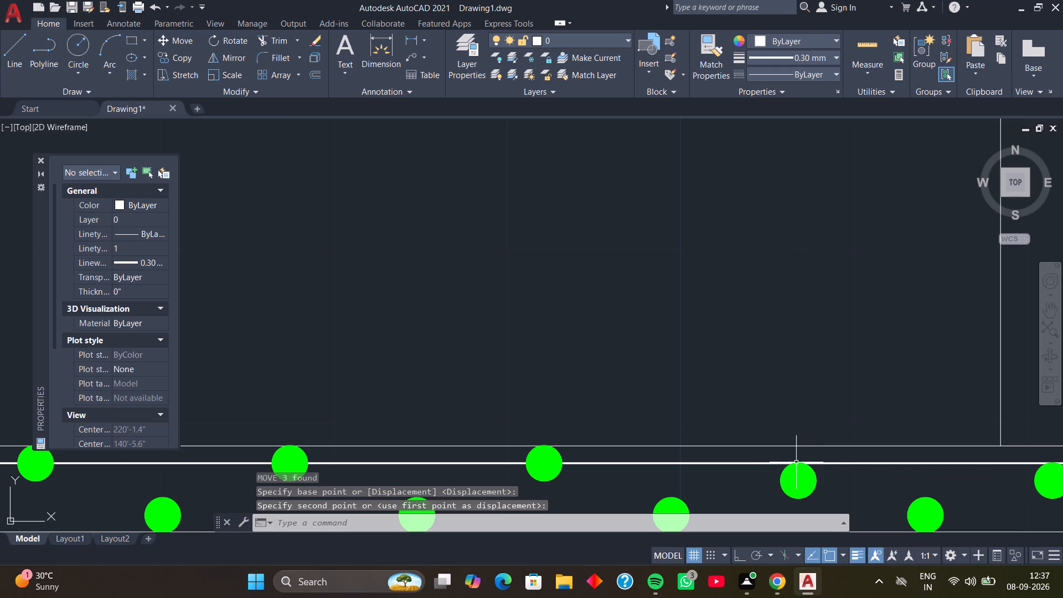
Move the second upper-row dot left of the partition 1" down from its top quadrant onto the upper core line.
scroll(740, 471, "down", 1)
middle_click_drag(636, 486, 861, 452)
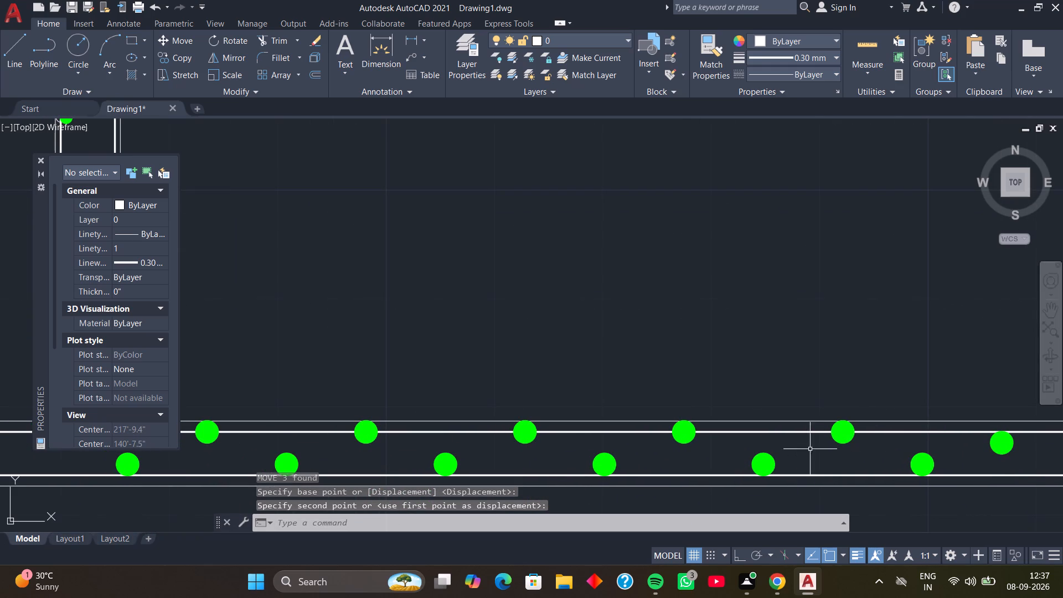
left_click_drag(814, 403, 814, 417)
left_click(875, 463)
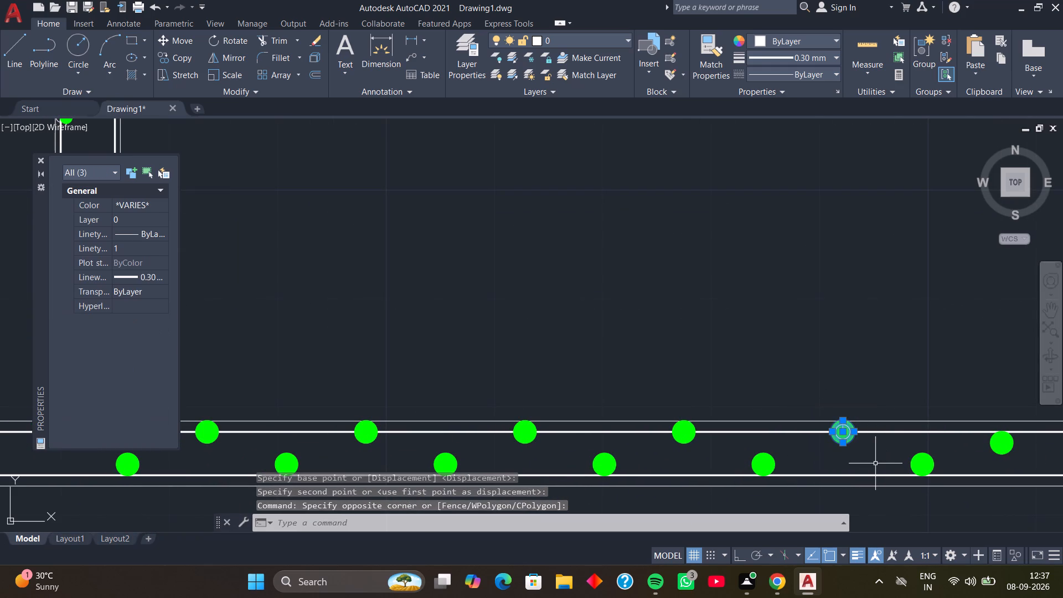
key("m")
key("space")
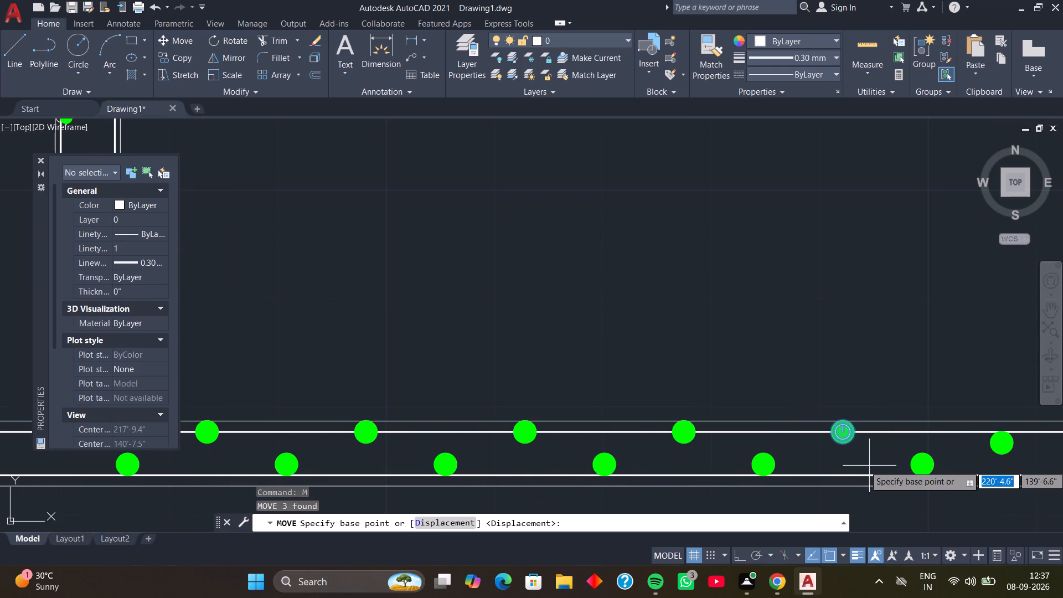
scroll(840, 424, "up", 1)
left_click(840, 421)
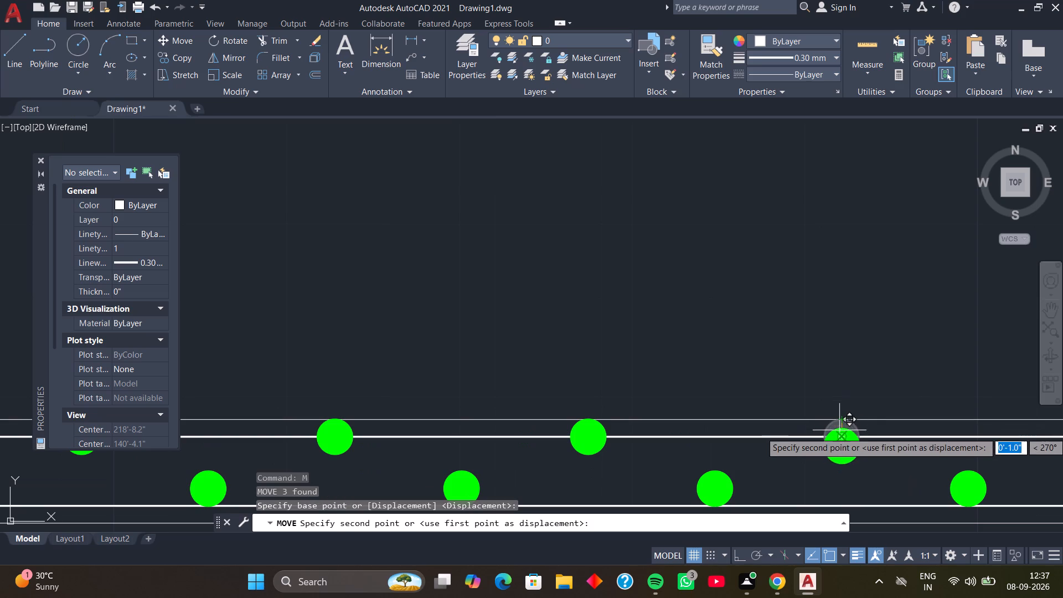
left_click(839, 439)
Move the third upper-row dot left of the partition 1" down so its top quadrant meets the upper core line.
middle_click_drag(636, 471, 812, 452)
middle_click_drag(758, 452, 802, 456)
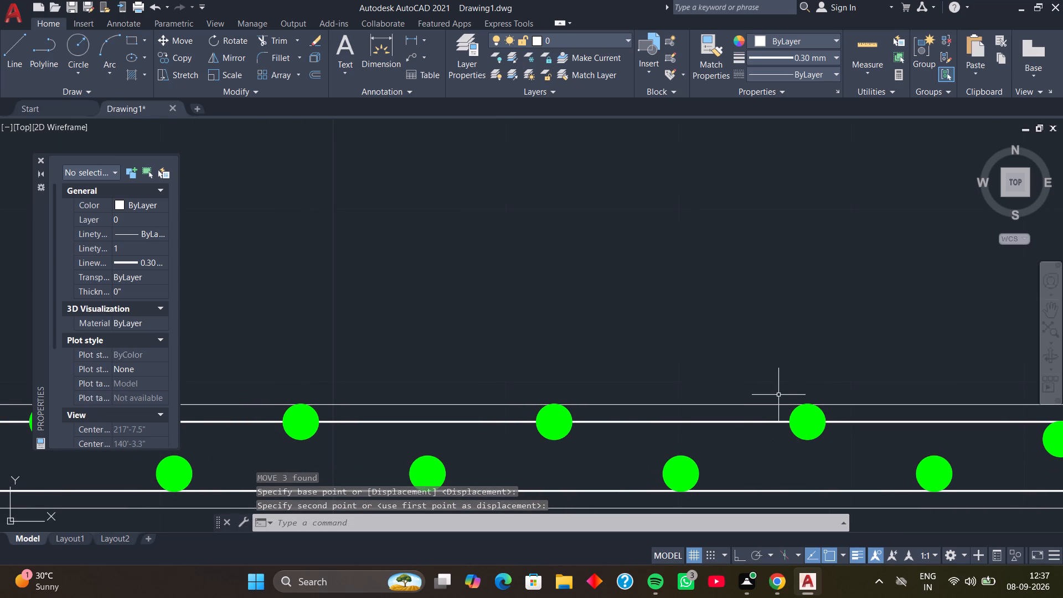
left_click(778, 395)
left_click(838, 449)
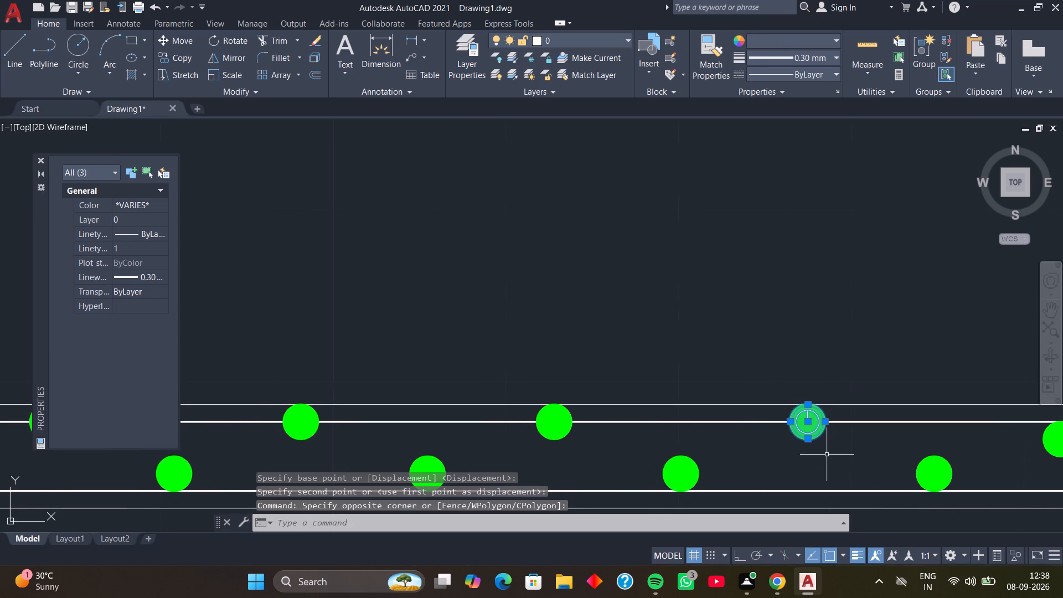
type("M")
key("space")
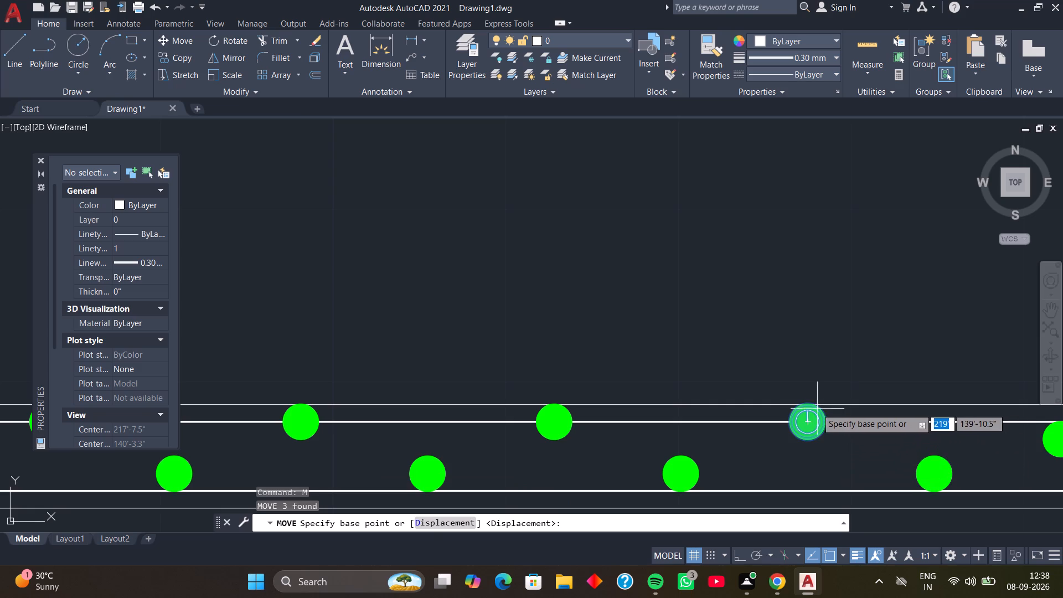
scroll(807, 404, "up", 1)
left_click(807, 404)
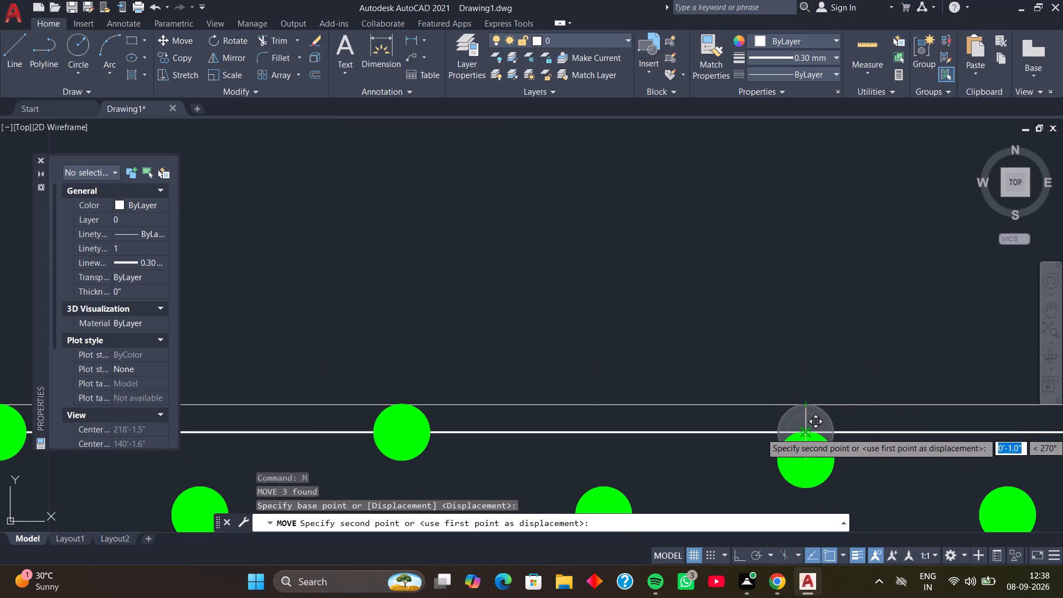
left_click(805, 432)
Move the fourth upper-row dot left of the partition 1" down so it touches the upper core line from below.
scroll(732, 461, "down", 2)
middle_click_drag(732, 463, 912, 446)
middle_click_drag(793, 470, 807, 470)
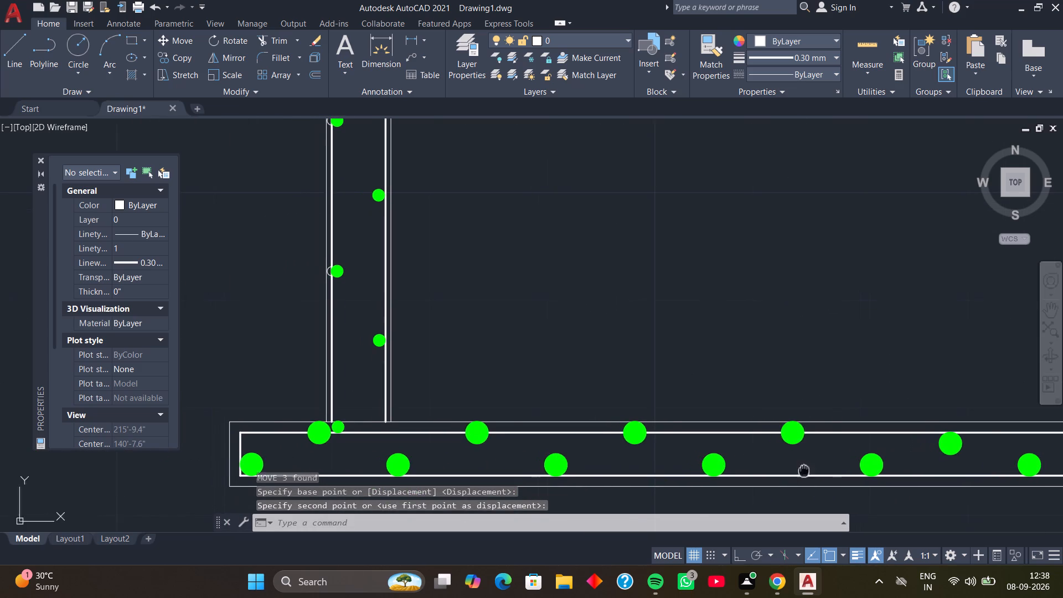
middle_click_drag(807, 470, 835, 470)
left_click(801, 412)
left_click(848, 461)
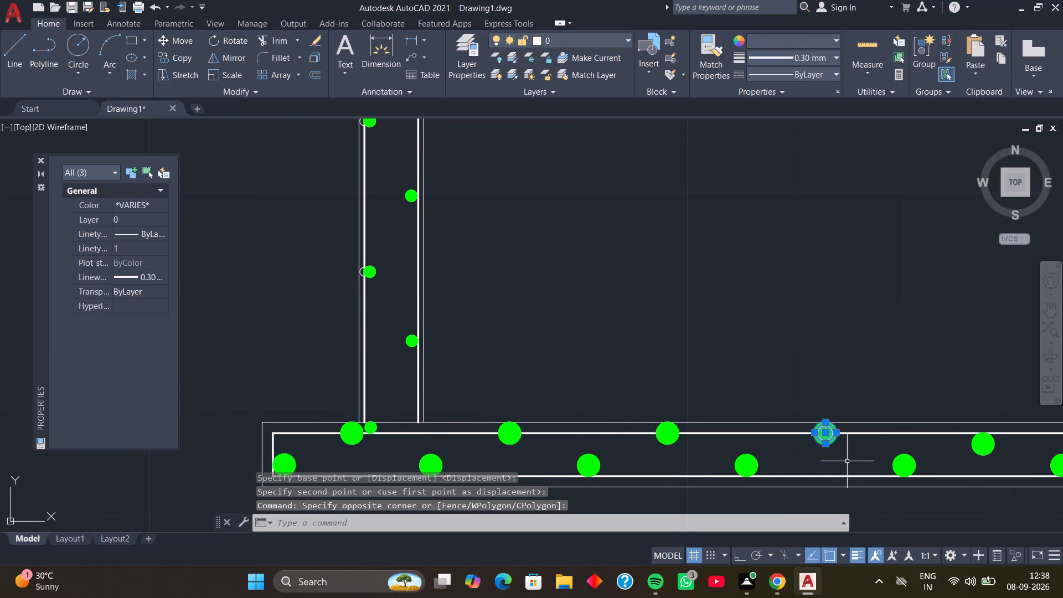
type("M")
key("space")
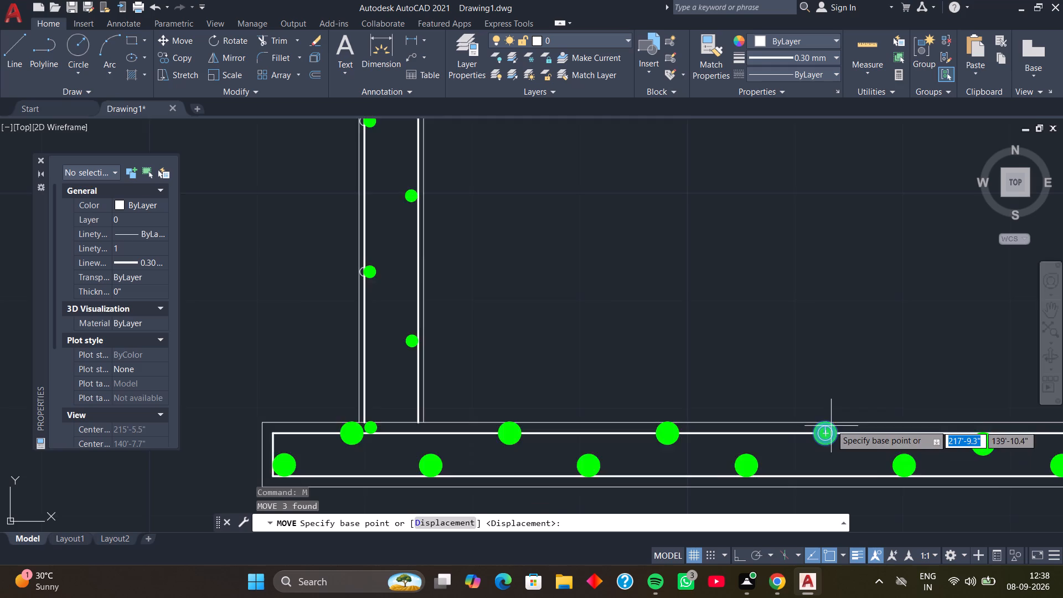
scroll(831, 424, "up", 2)
left_click(810, 424)
left_click(808, 451)
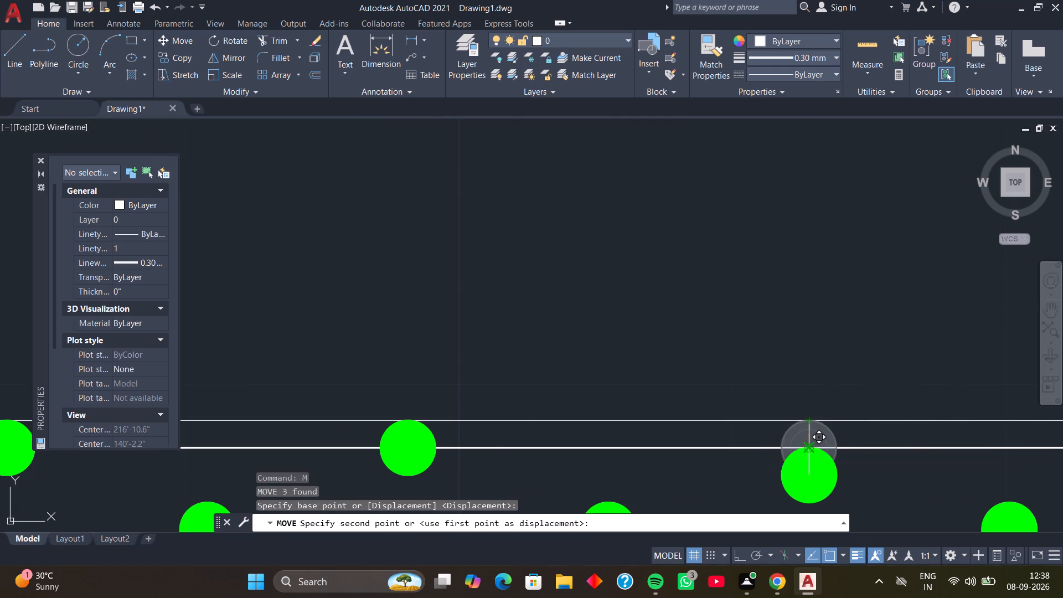
Move the third upper-row dot from the bottom wall's left end 1" down onto the upper core line.
scroll(745, 463, "down", 2)
middle_click_drag(740, 473, 951, 461)
middle_click_drag(861, 473, 911, 475)
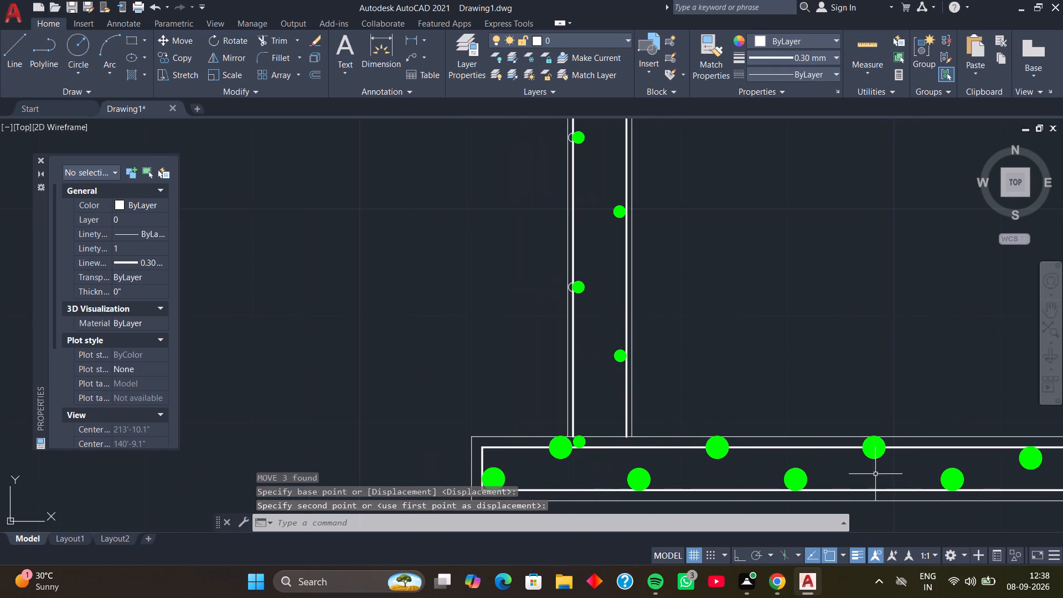
left_click(853, 419)
left_click(891, 468)
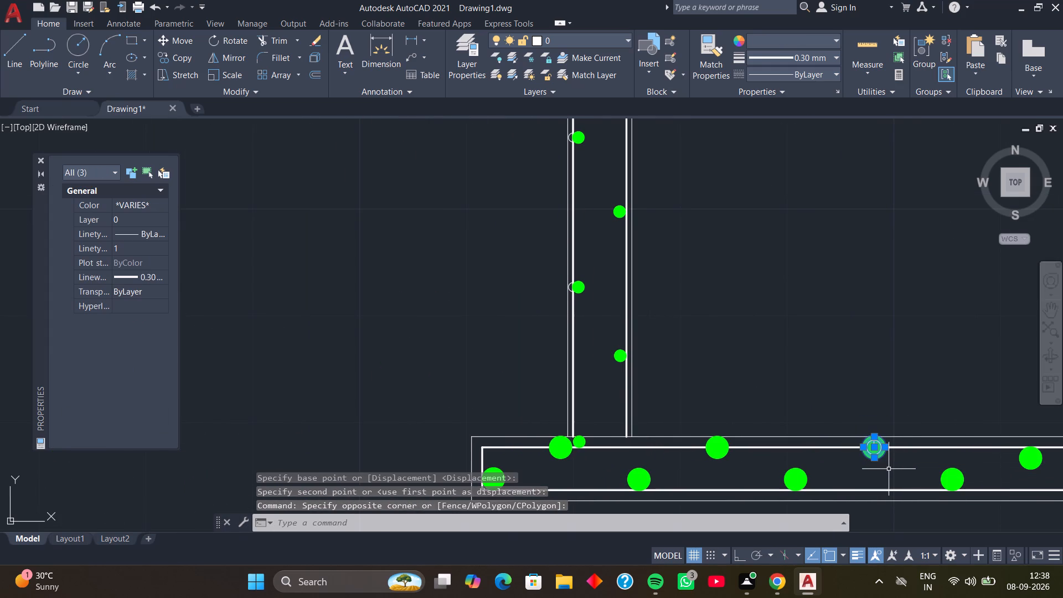
type("M")
key("space")
scroll(869, 438, "up", 1)
left_click(876, 437)
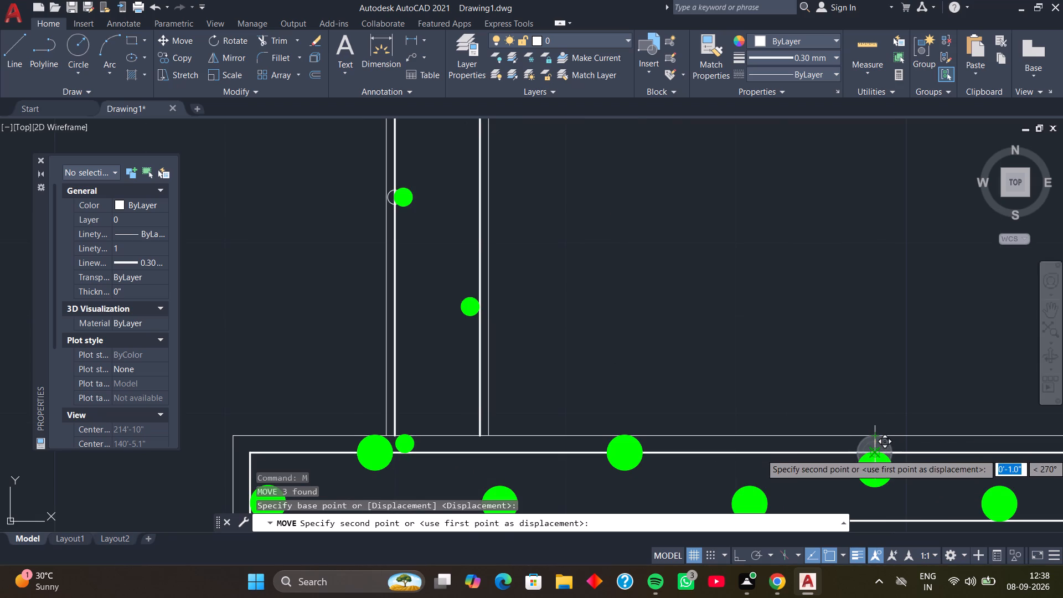
left_click(874, 453)
Move the second upper-row dot from the bottom wall's left end down so its top quadrant meets the upper core line.
scroll(788, 472, "down", 1)
middle_click_drag(760, 483, 921, 468)
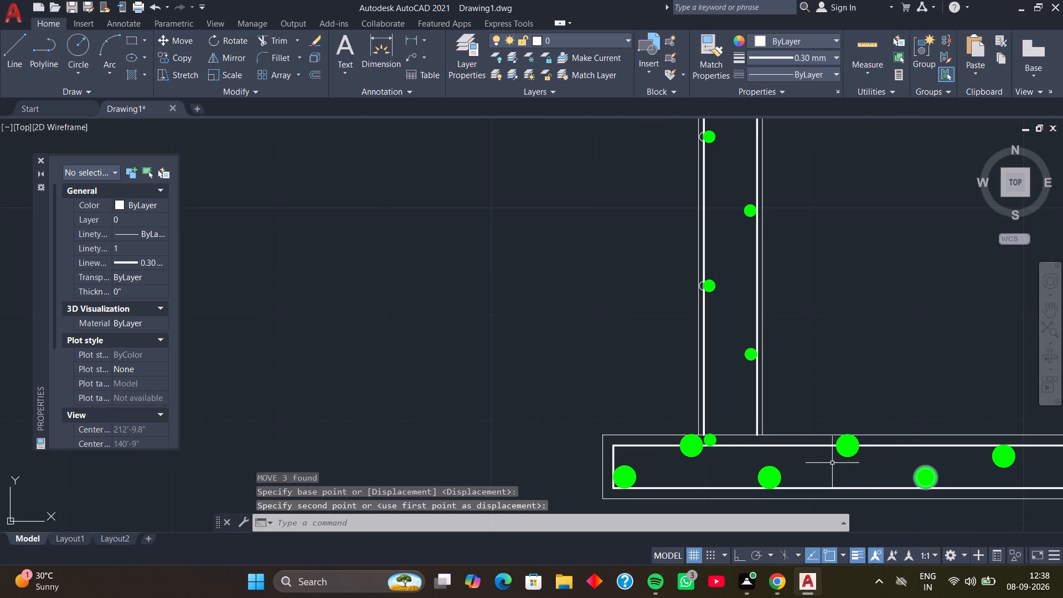
left_click_drag(824, 416, 829, 433)
left_click(900, 485)
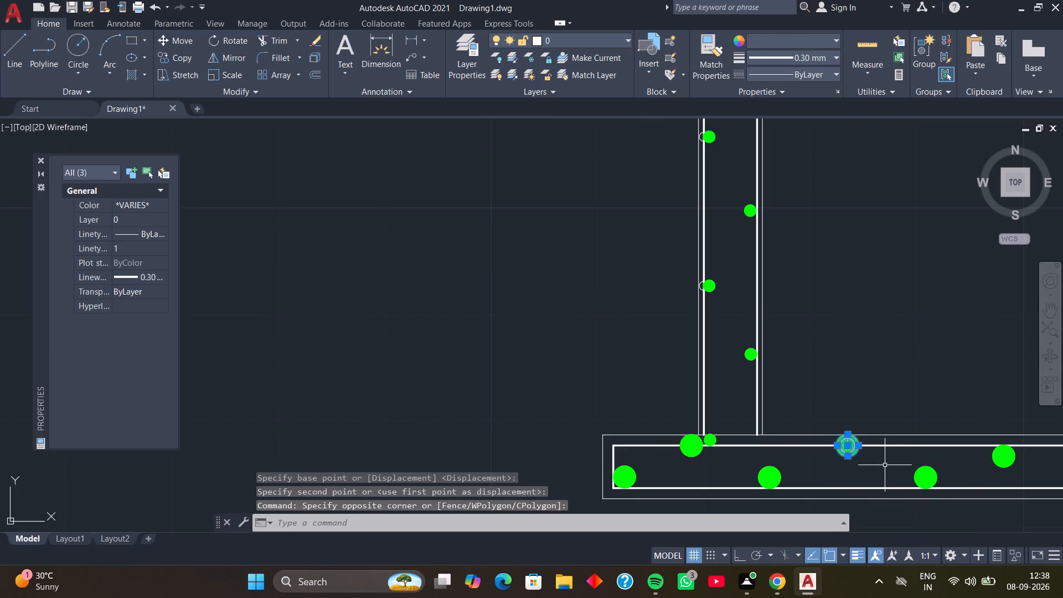
type("M")
key("space")
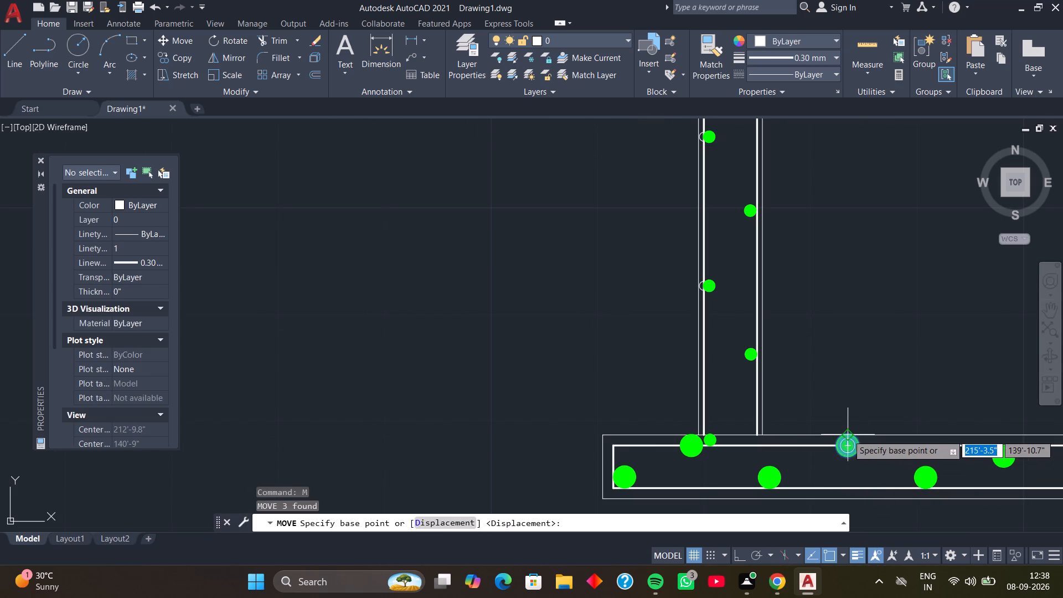
scroll(848, 435, "up", 1)
left_click(847, 433)
left_click(847, 451)
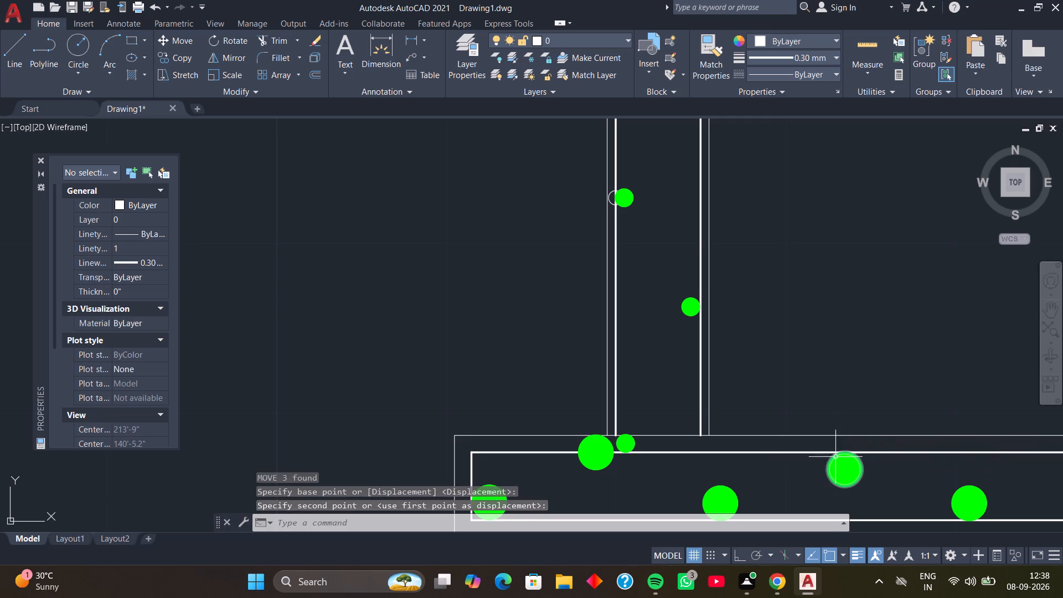
Move the leftmost upper-row dot of the bottom wall down from its top quadrant onto the upper core line.
middle_click_drag(625, 481, 839, 482)
left_click_drag(782, 416, 787, 450)
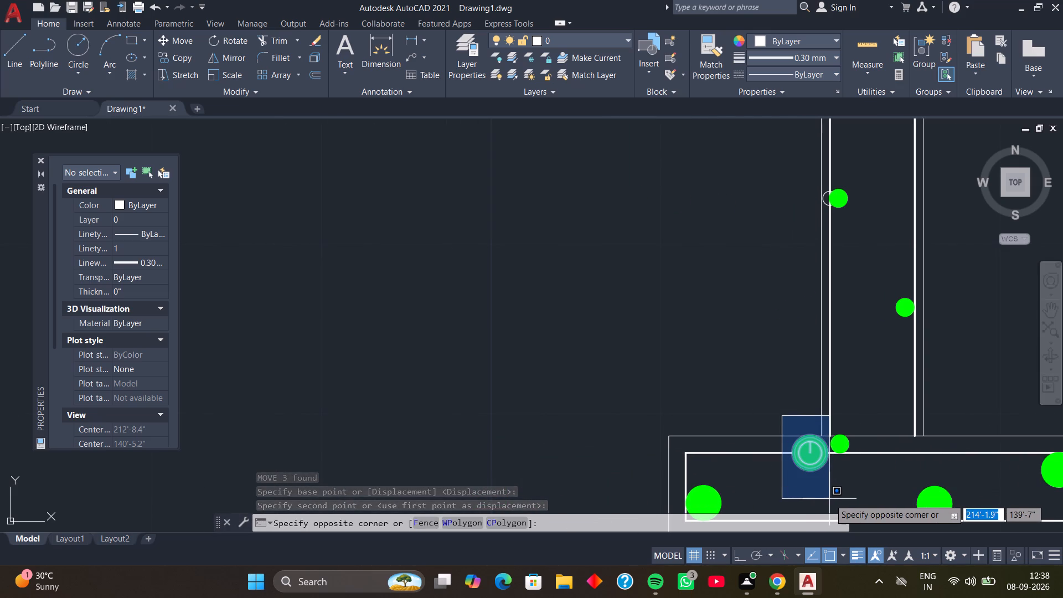
left_click(829, 499)
type("M")
key("space")
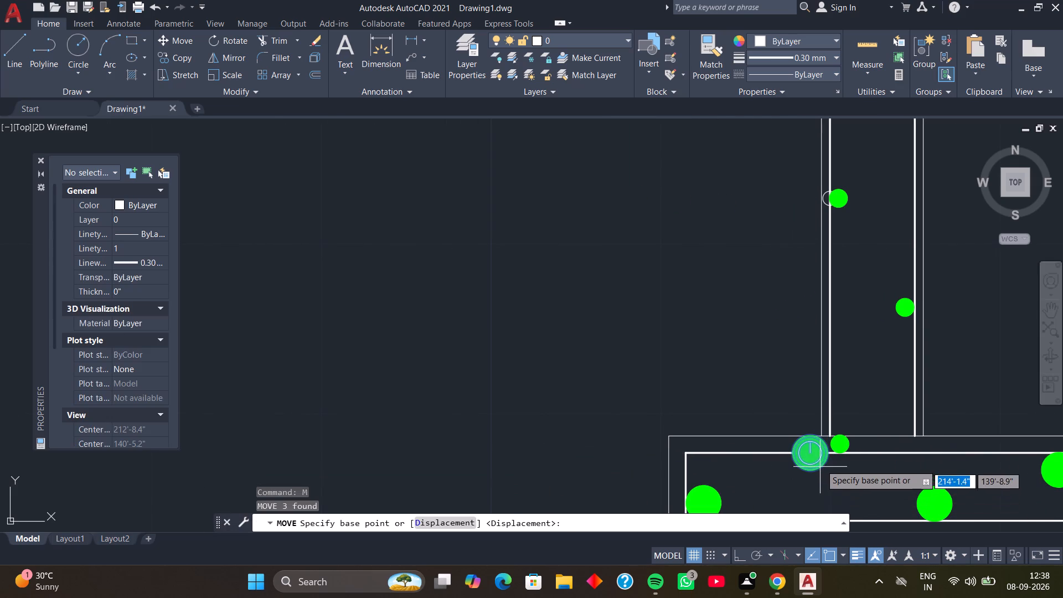
left_click(812, 438)
left_click(812, 454)
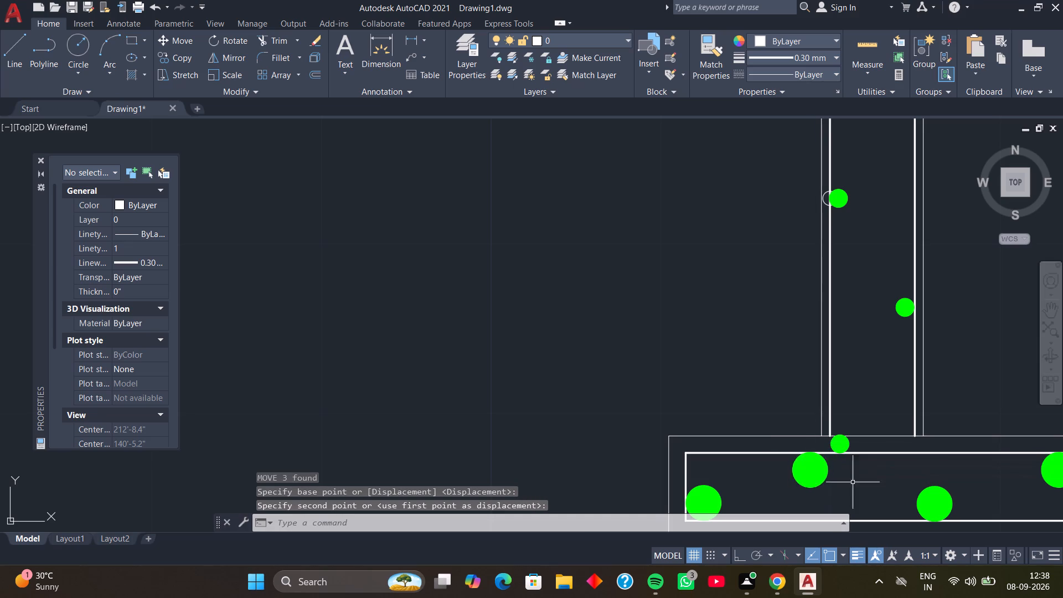
Divide the inner core line of the right-hand wall into 15 equal segments with the Divide command.
scroll(888, 493, "down", 2)
middle_click_drag(910, 489, 773, 460)
scroll(797, 472, "down", 2)
middle_click_drag(901, 516, 680, 461)
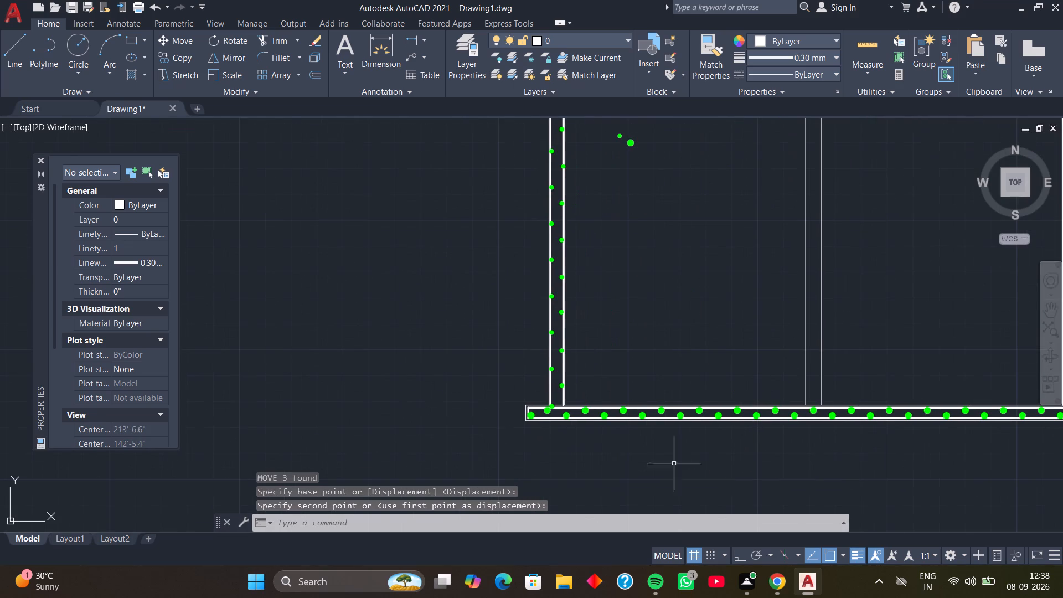
middle_click_drag(829, 474, 722, 470)
middle_click_drag(909, 462, 870, 470)
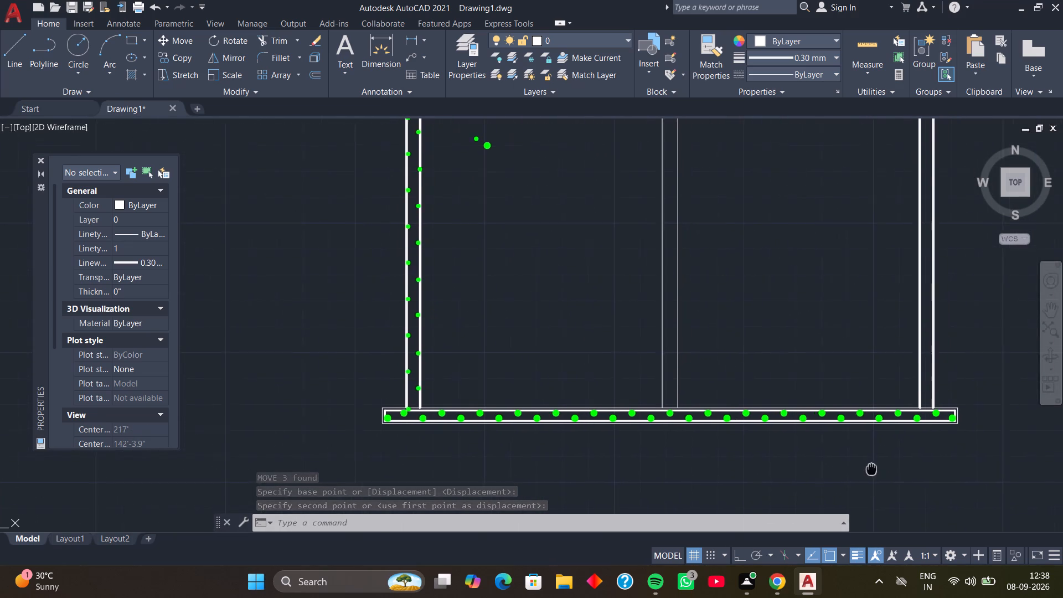
middle_click_drag(870, 470, 861, 475)
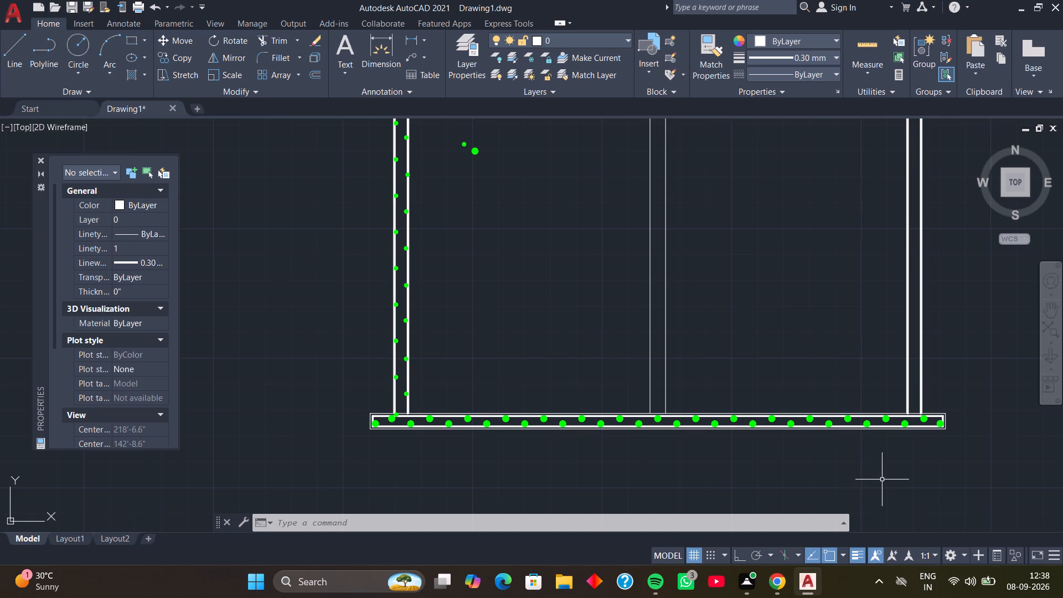
middle_click_drag(876, 469, 855, 503)
middle_click_drag(845, 394, 761, 412)
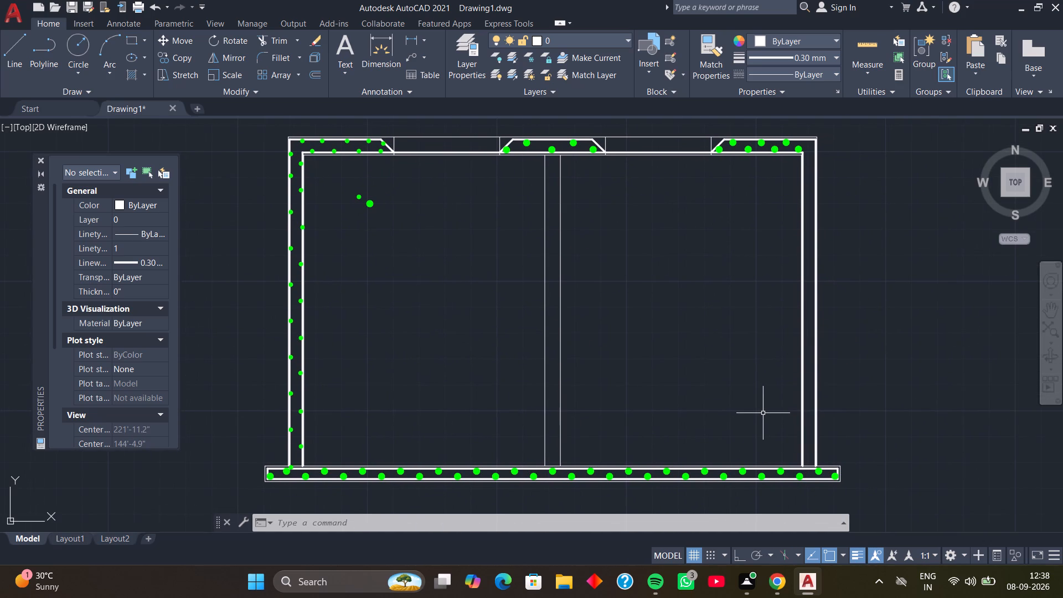
middle_click_drag(758, 413, 732, 408)
scroll(754, 410, "up", 2)
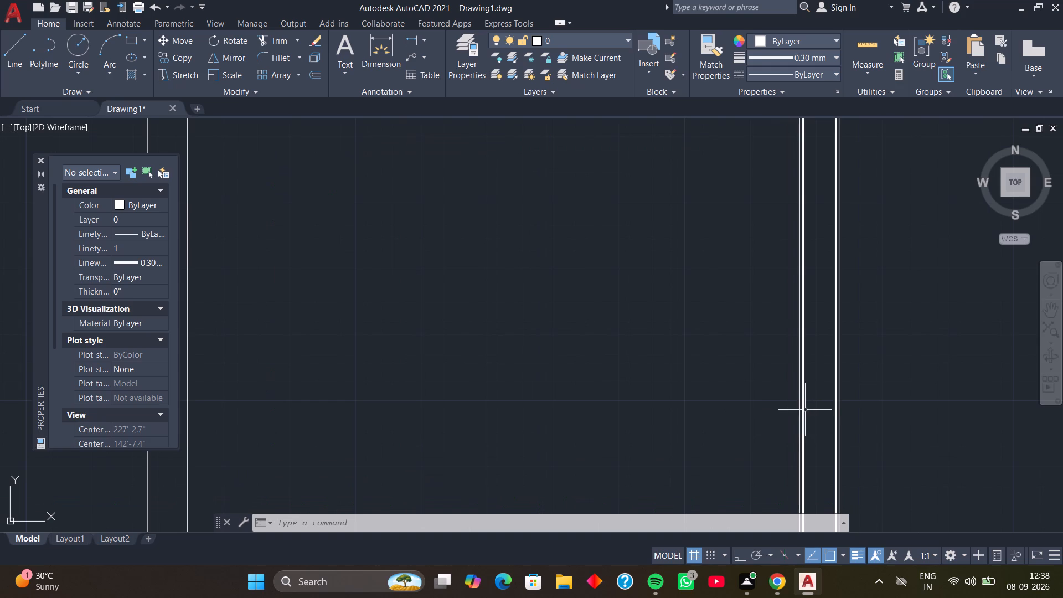
left_click(804, 410)
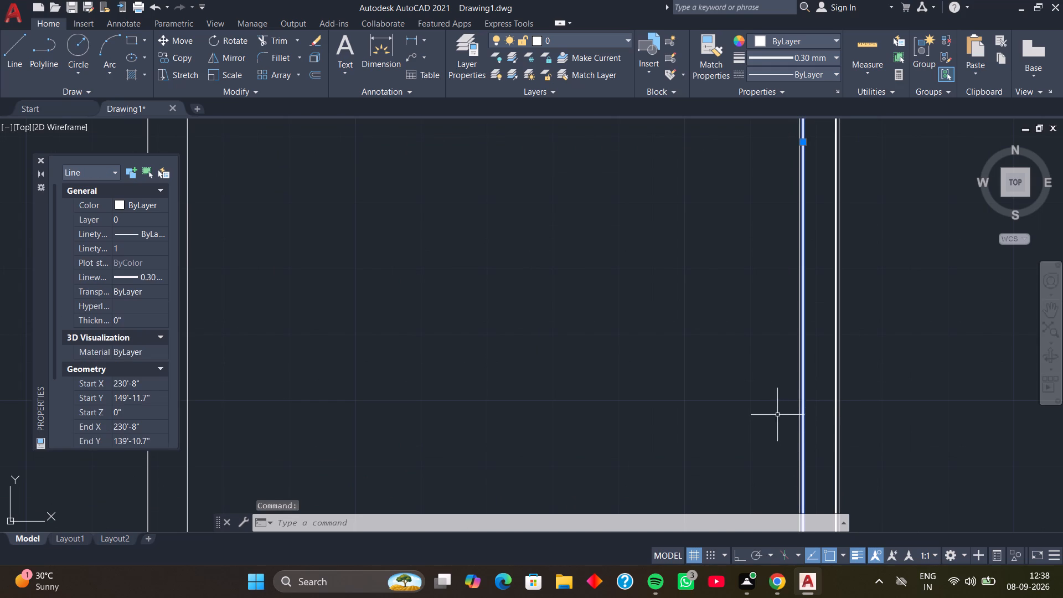
key("d")
key("i")
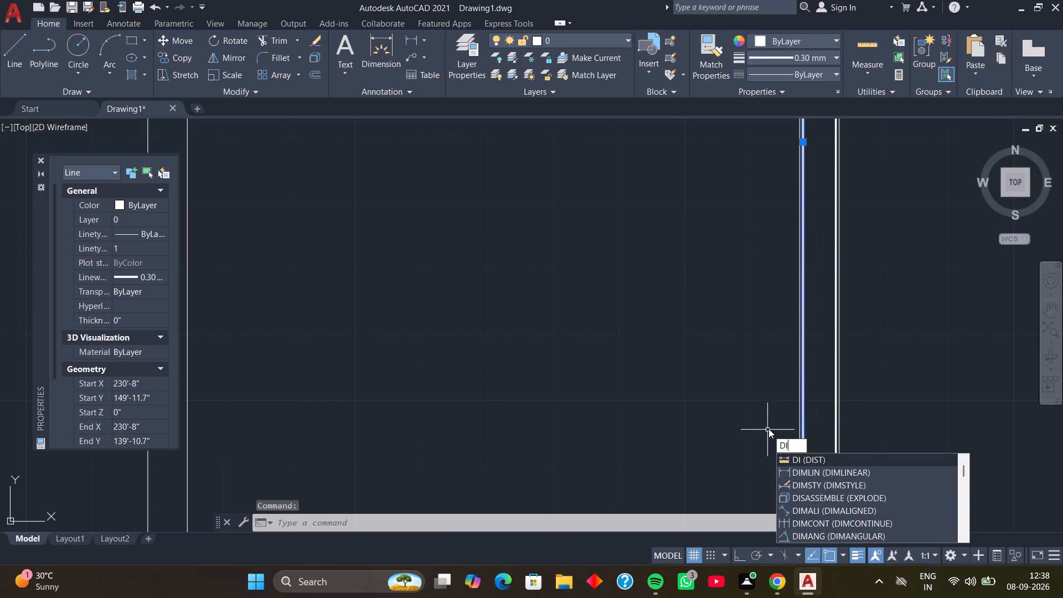
key("v")
key("i")
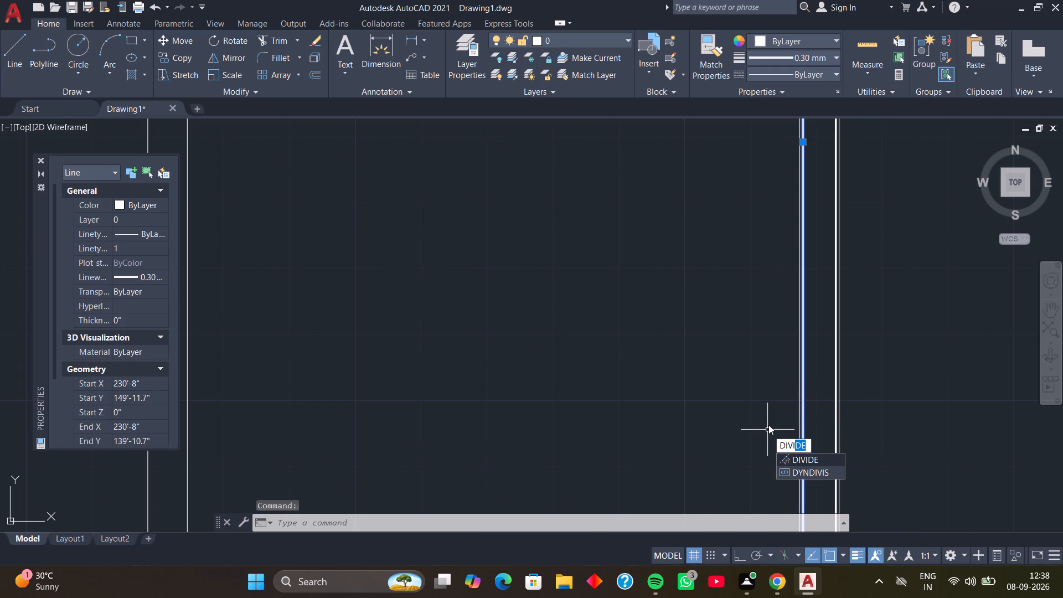
left_click(822, 457)
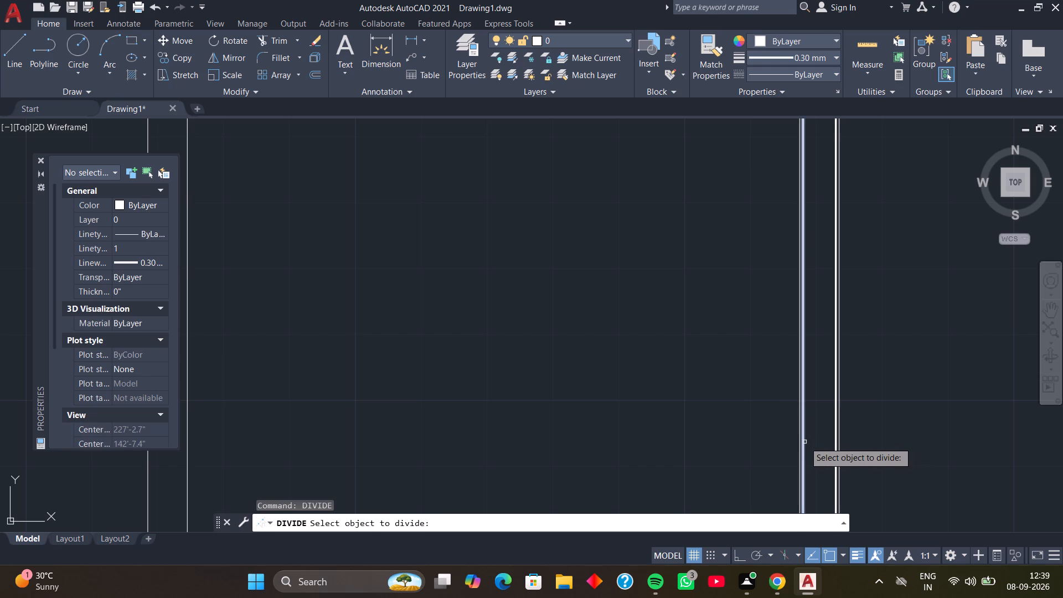
left_click(804, 442)
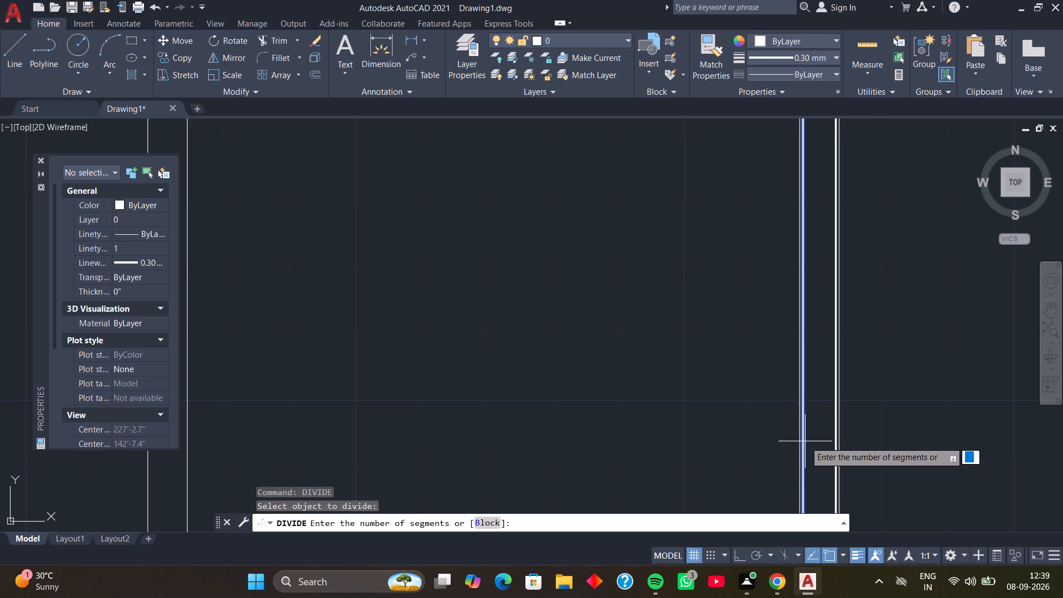
type("15")
key("Return")
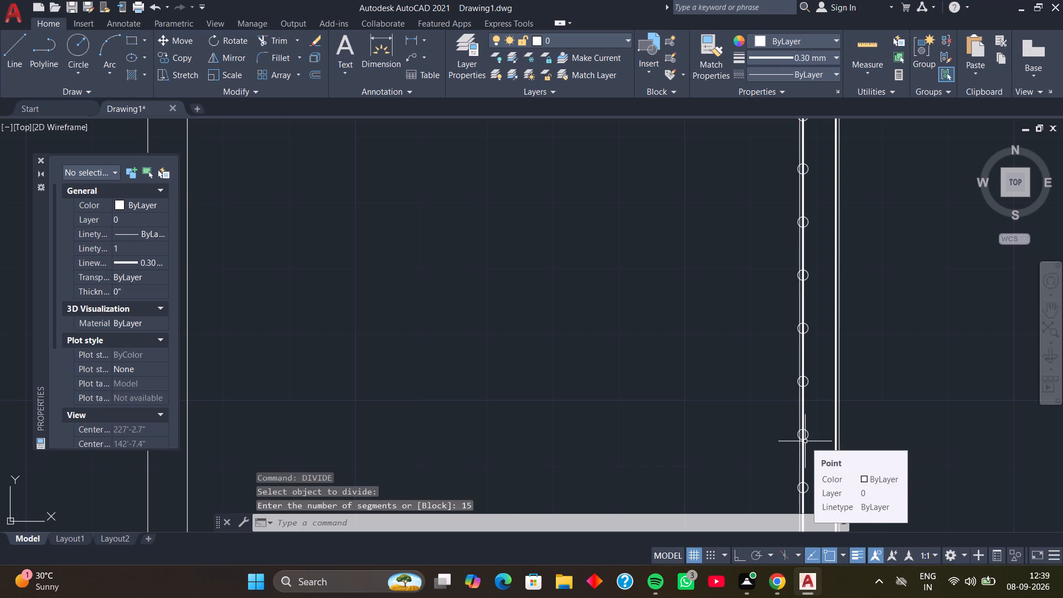
scroll(921, 441, "down", 2)
middle_click_drag(934, 475, 889, 461)
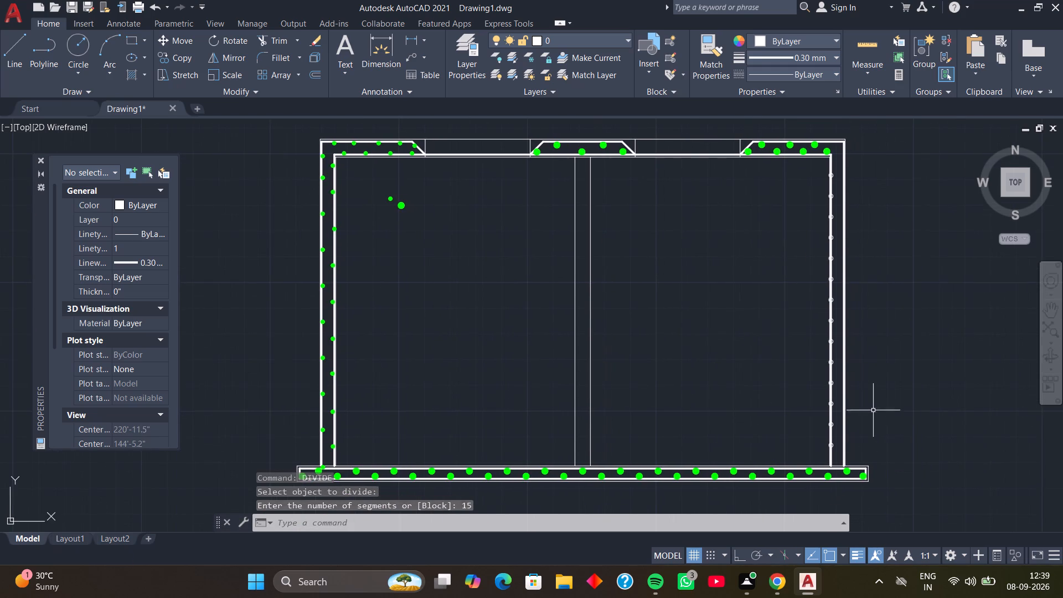
Divide the outer core line of the right-hand wall into 30 equal segments with the Divide command.
scroll(873, 409, "up", 3)
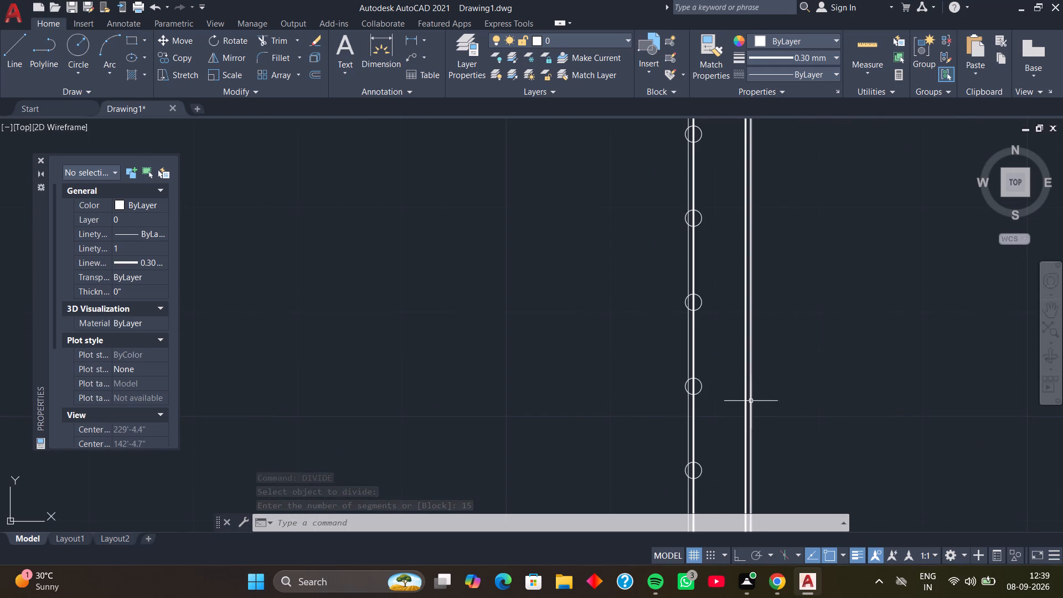
left_click(745, 401)
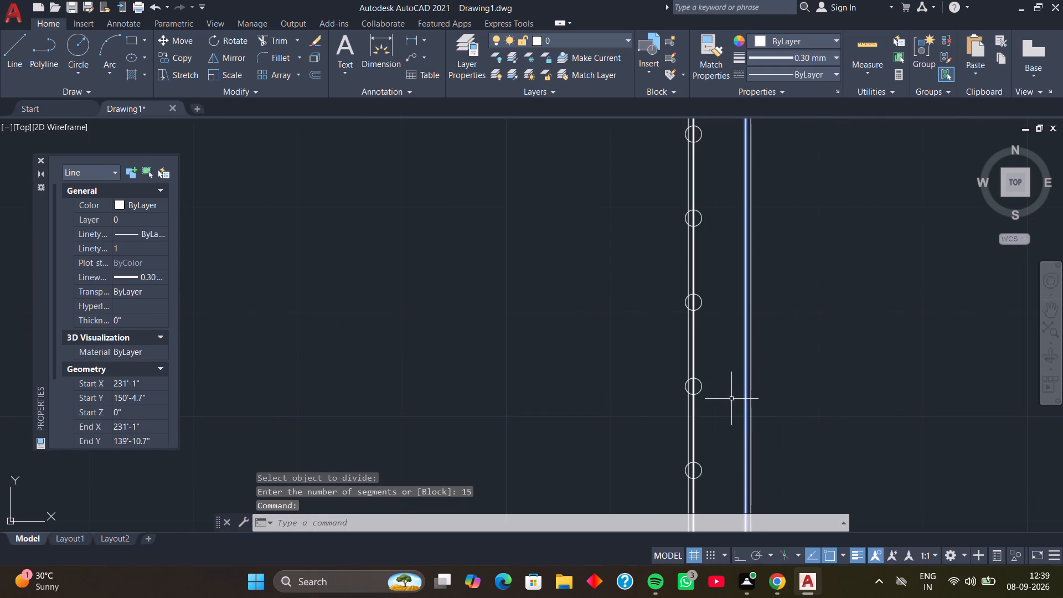
key("d")
key("i")
key("v")
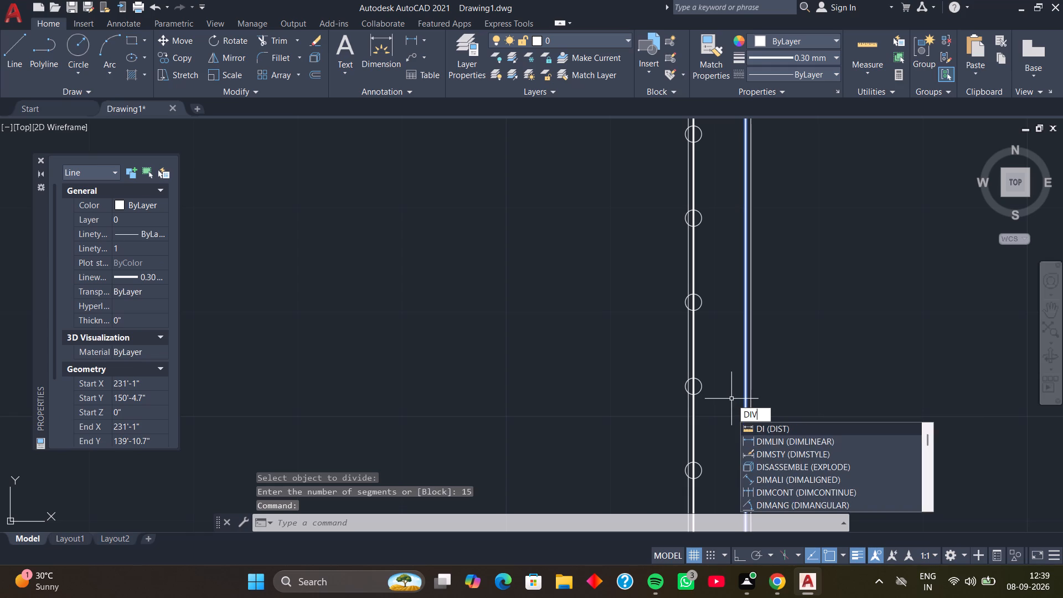
key("i")
left_click(775, 425)
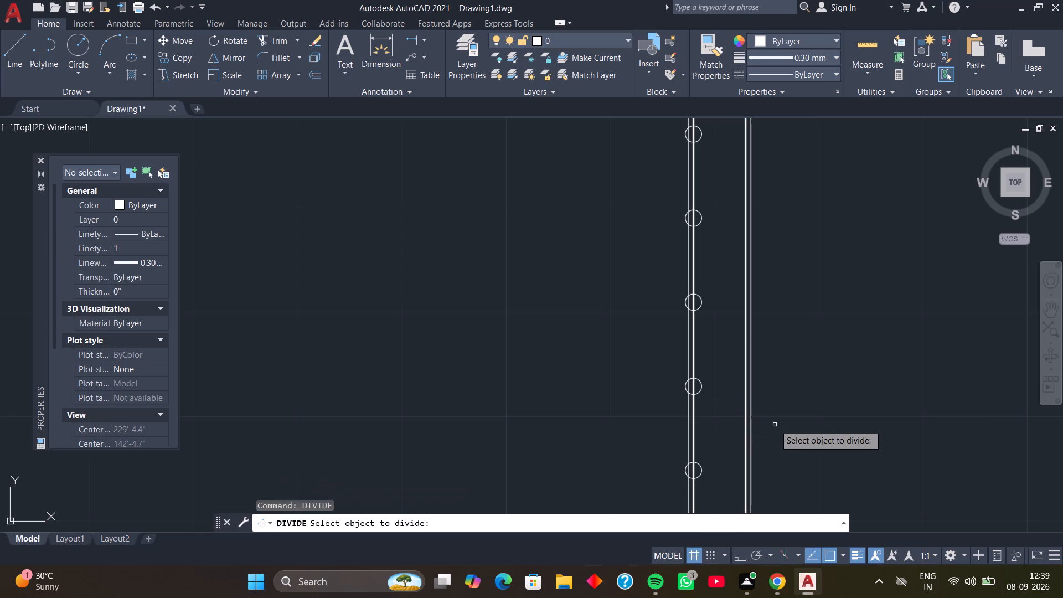
left_click(746, 419)
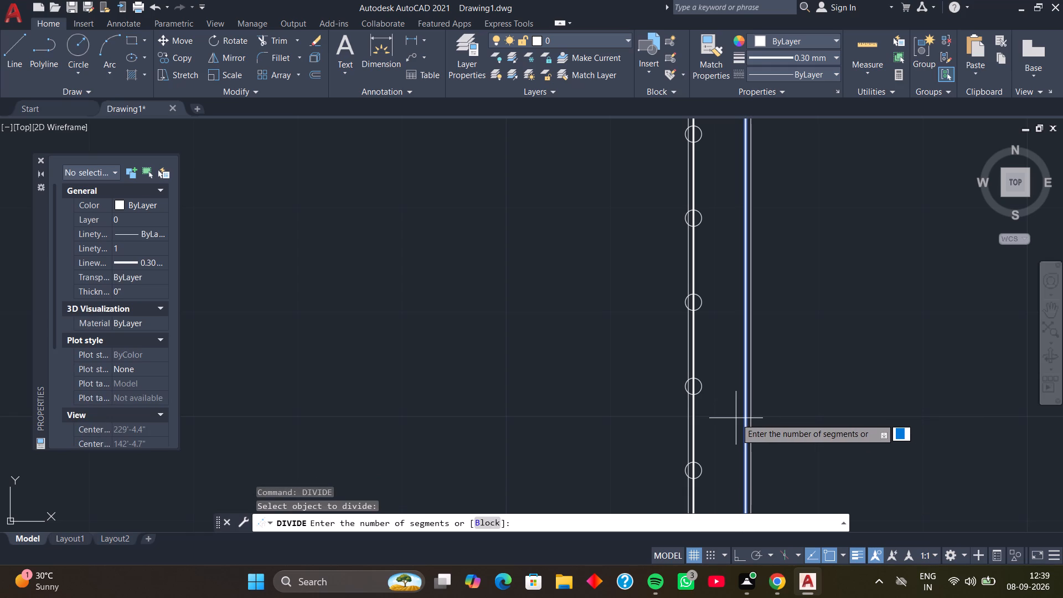
type("30")
key("Return")
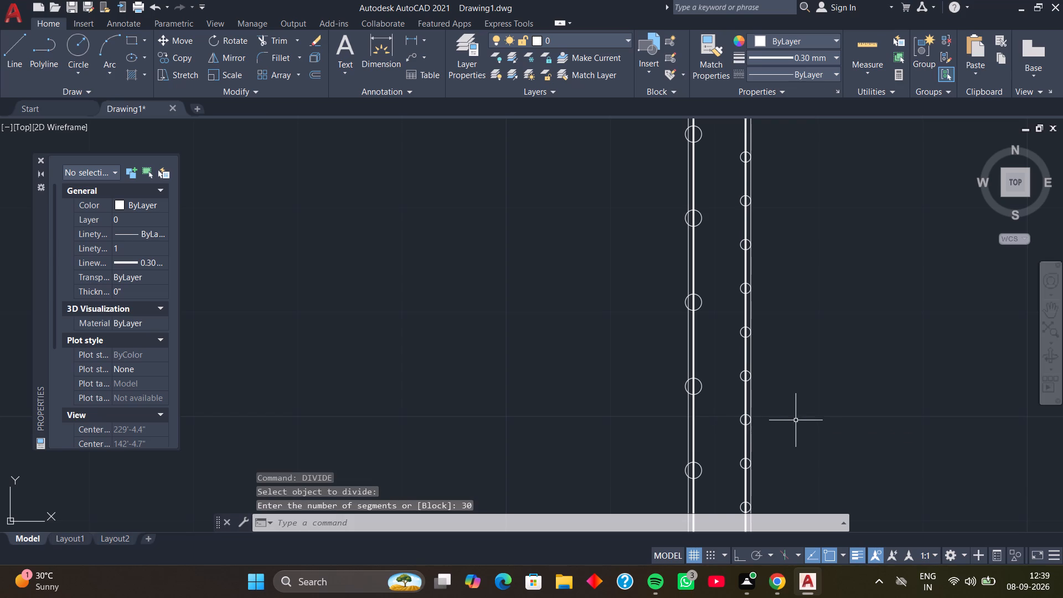
Erase the third division point from the top on the right-hand wall's outer core line.
scroll(796, 377, "down", 1)
middle_click_drag(793, 370, 746, 404)
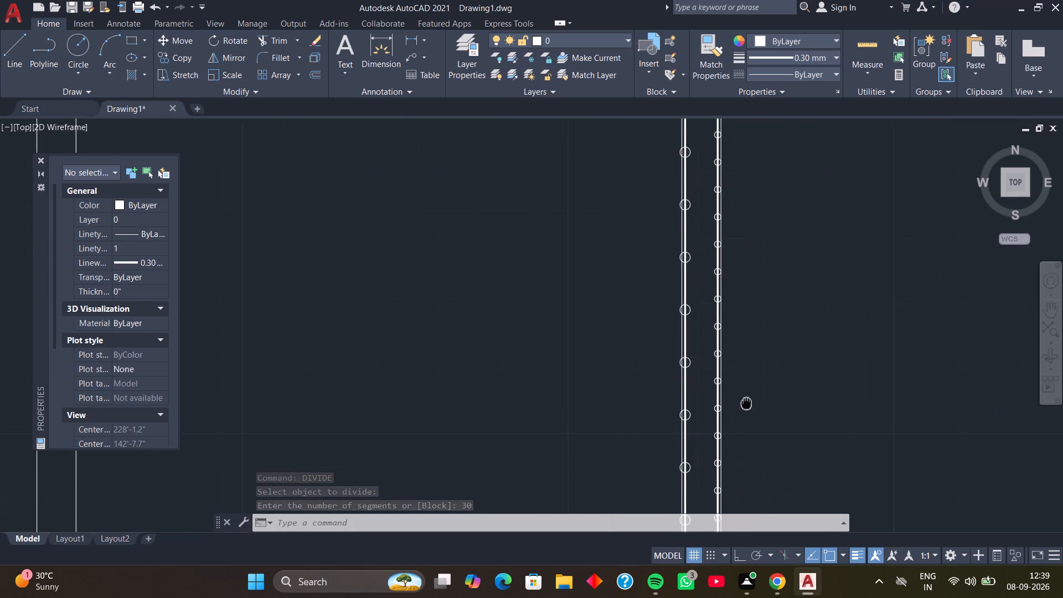
middle_click_drag(746, 404, 732, 424)
middle_click_drag(759, 344, 695, 451)
middle_click_drag(713, 340, 719, 450)
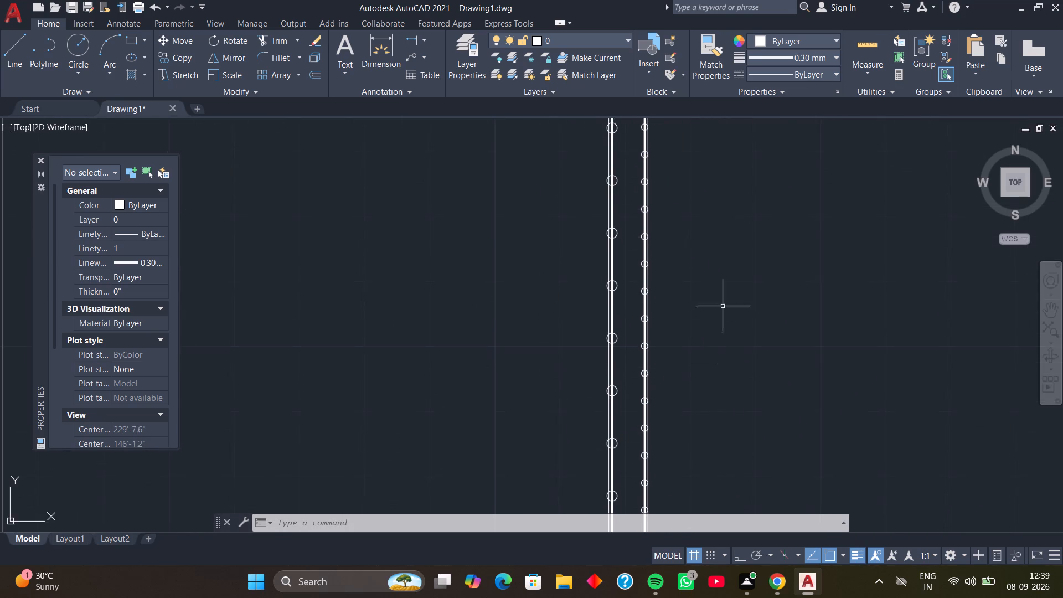
middle_click_drag(723, 308, 707, 424)
scroll(701, 362, "down", 1)
middle_click_drag(714, 295, 701, 356)
scroll(657, 303, "up", 3)
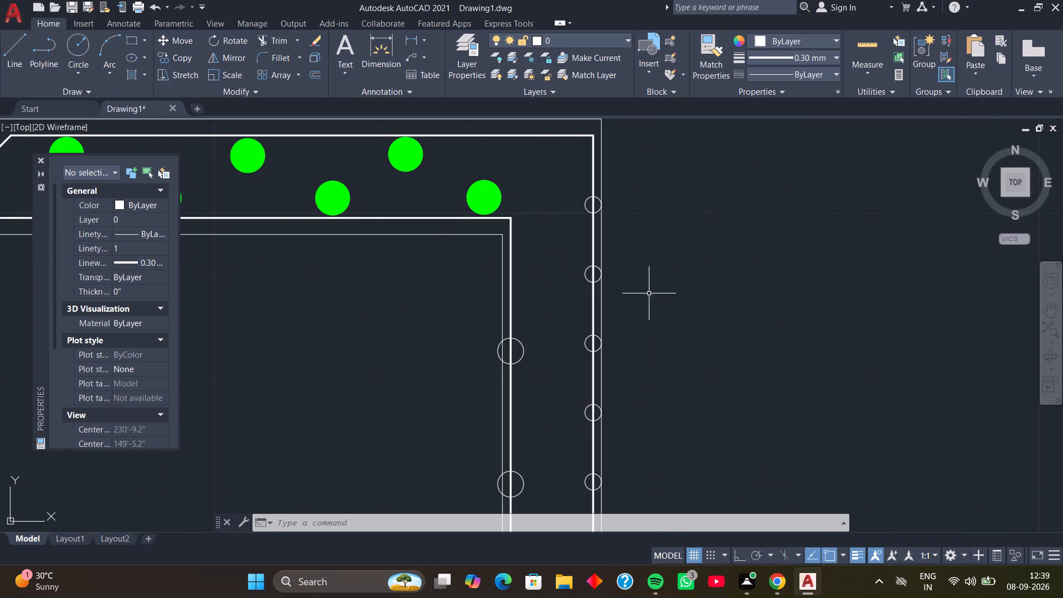
middle_click_drag(649, 293, 700, 287)
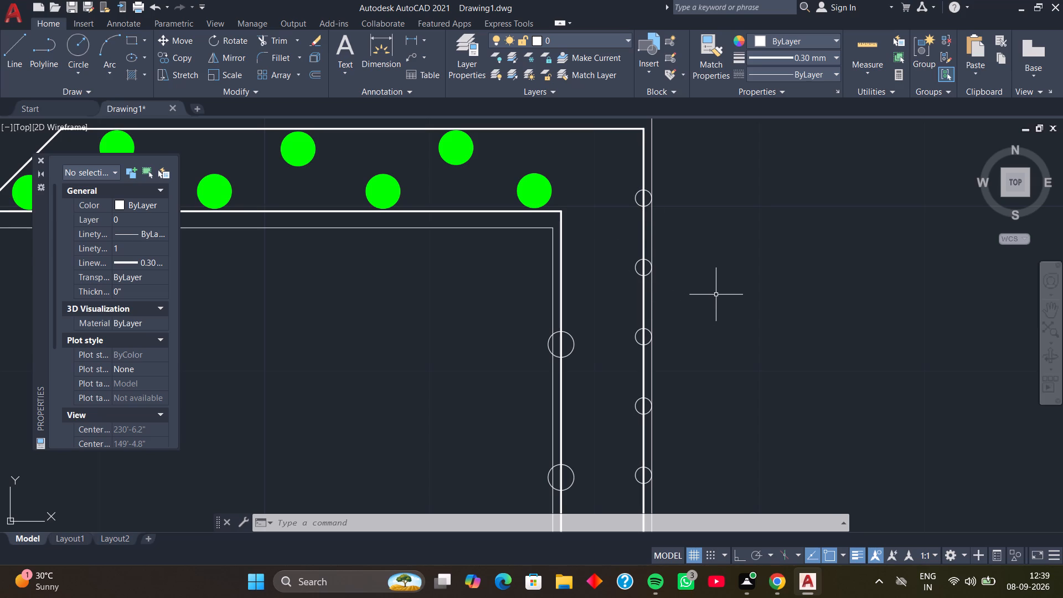
middle_click_drag(693, 363, 708, 275)
middle_click_drag(708, 277, 737, 349)
scroll(737, 344, "down", 1)
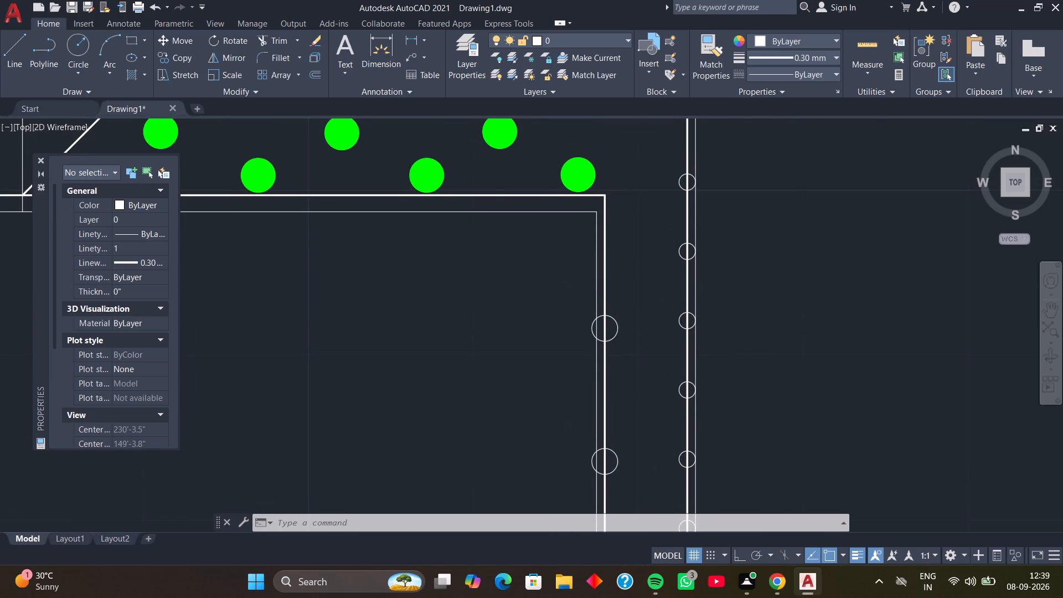
middle_click_drag(744, 372, 720, 306)
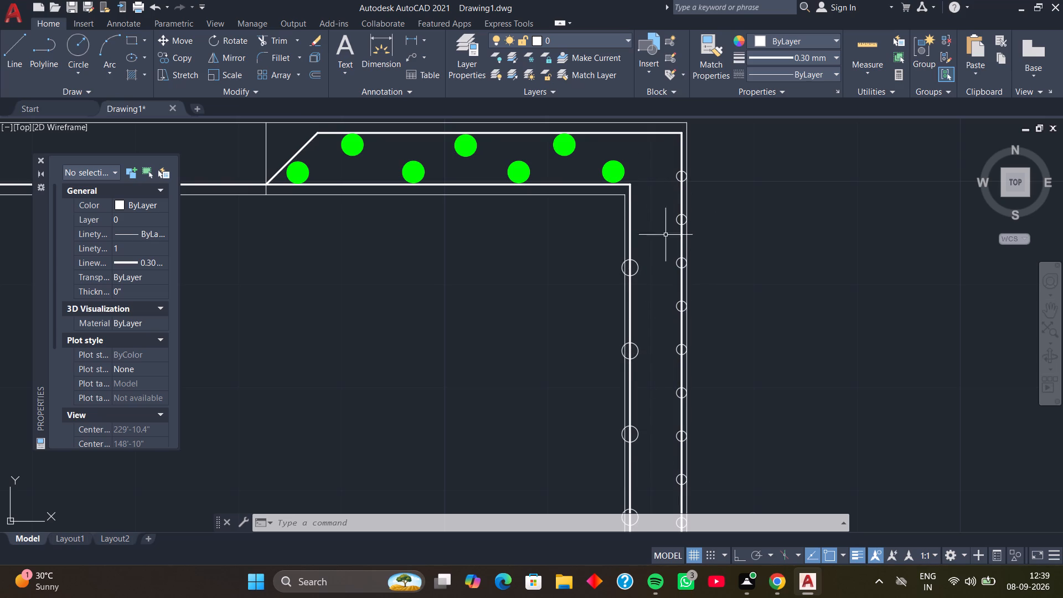
scroll(670, 265, "up", 2)
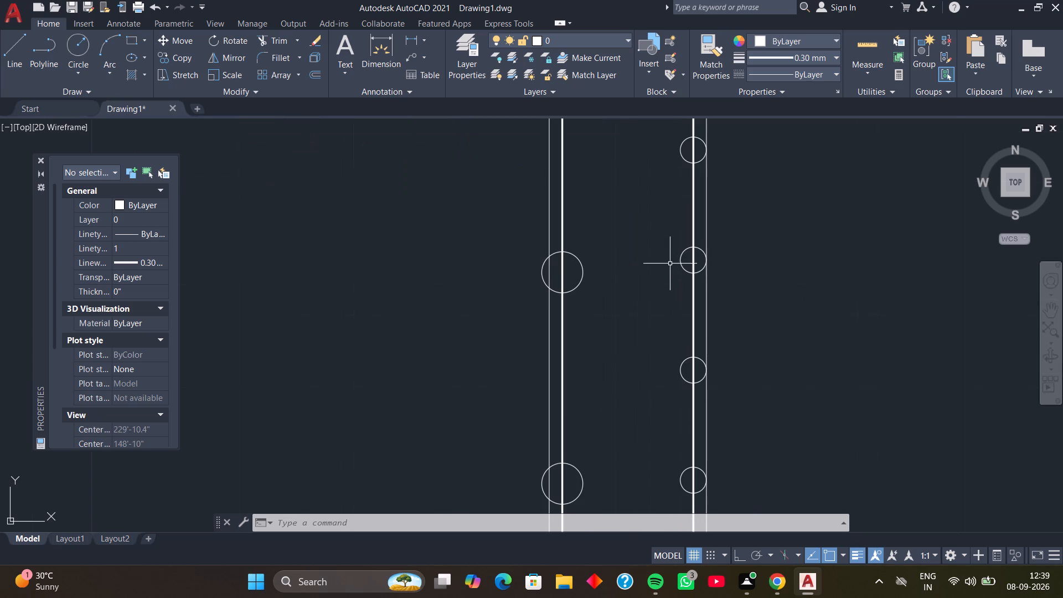
left_click(681, 260)
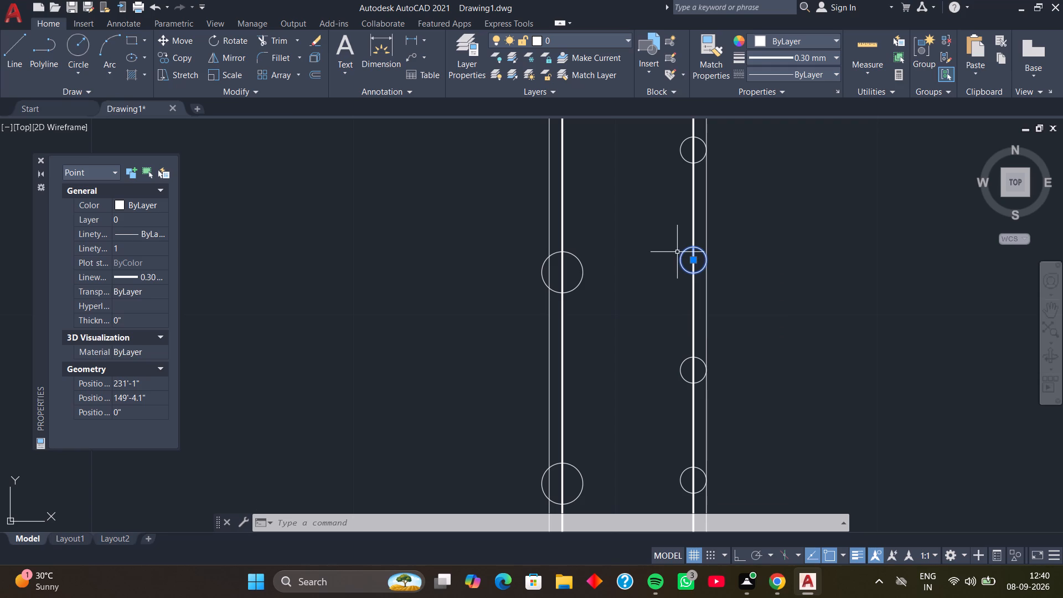
key("Delete")
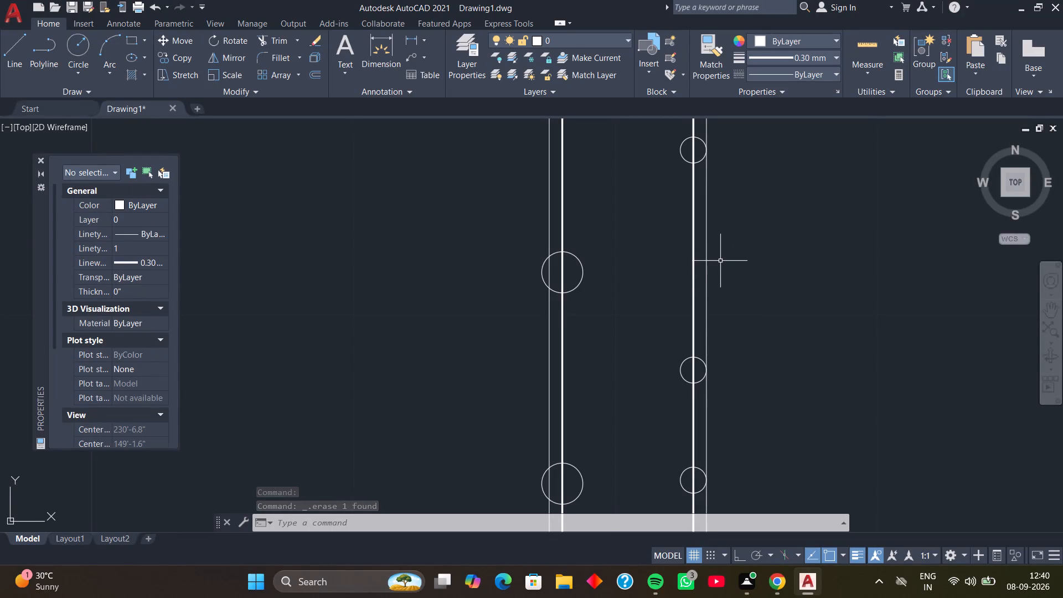
Select every second division point on the right-hand wall's outer core line, from the fifth down to the seventeenth from the top.
scroll(666, 218, "down", 2)
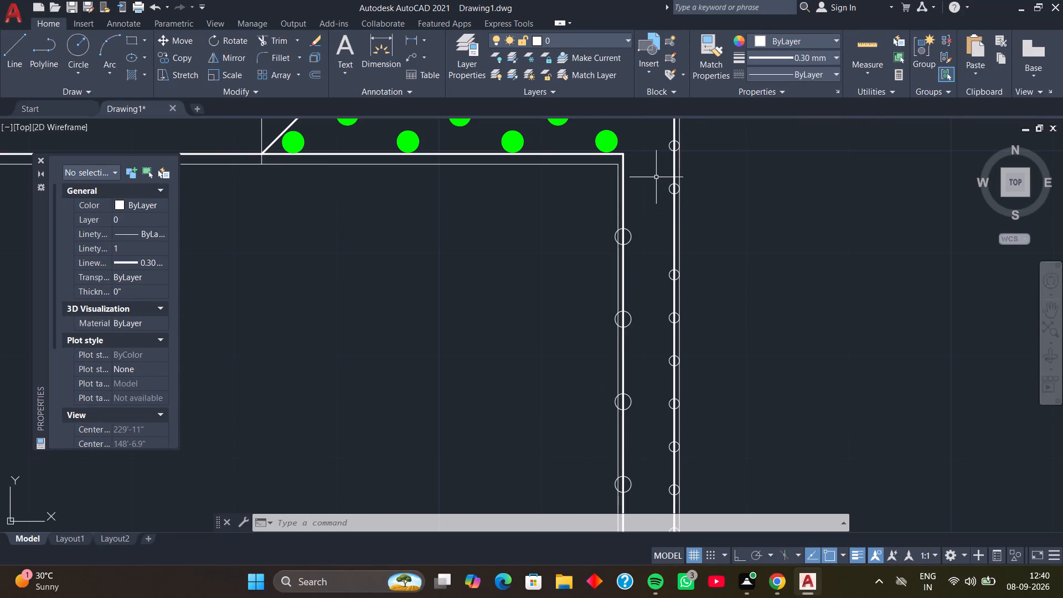
scroll(658, 210, "down", 1)
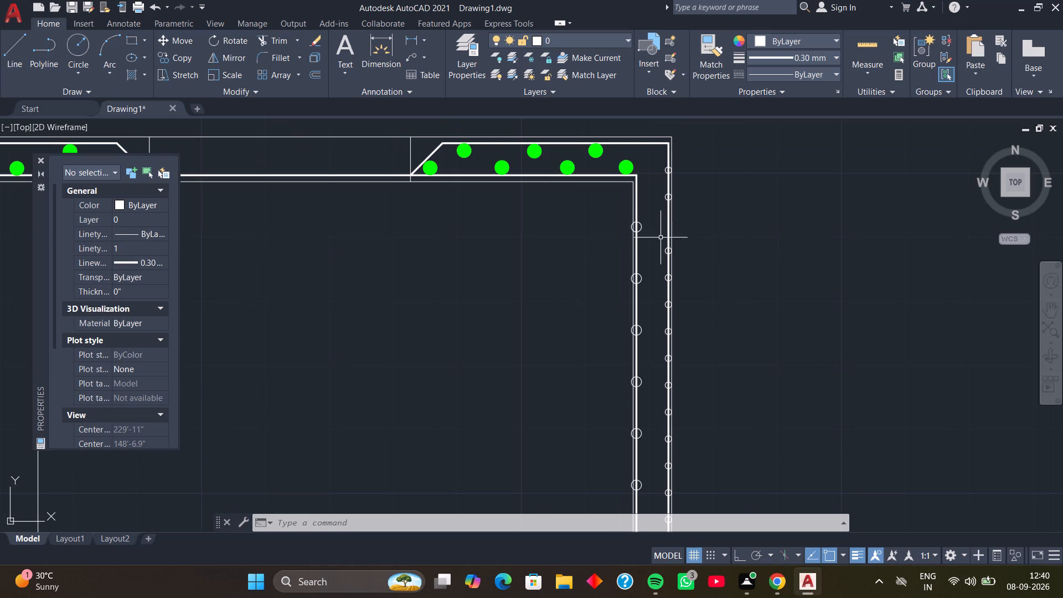
middle_click_drag(654, 241, 646, 190)
scroll(657, 215, "up", 2)
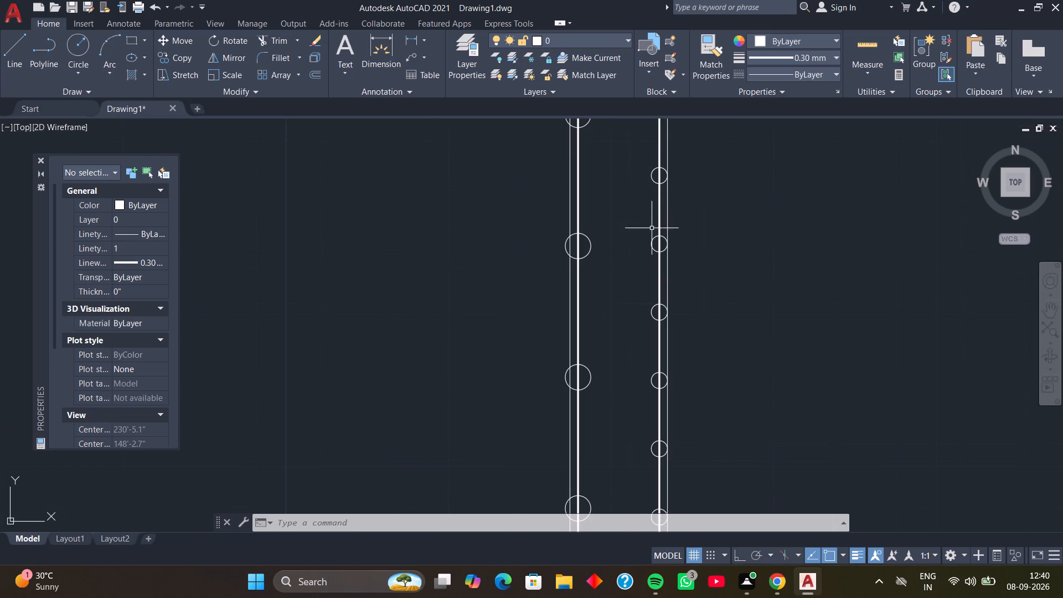
left_click(655, 237)
middle_click_drag(644, 300, 631, 239)
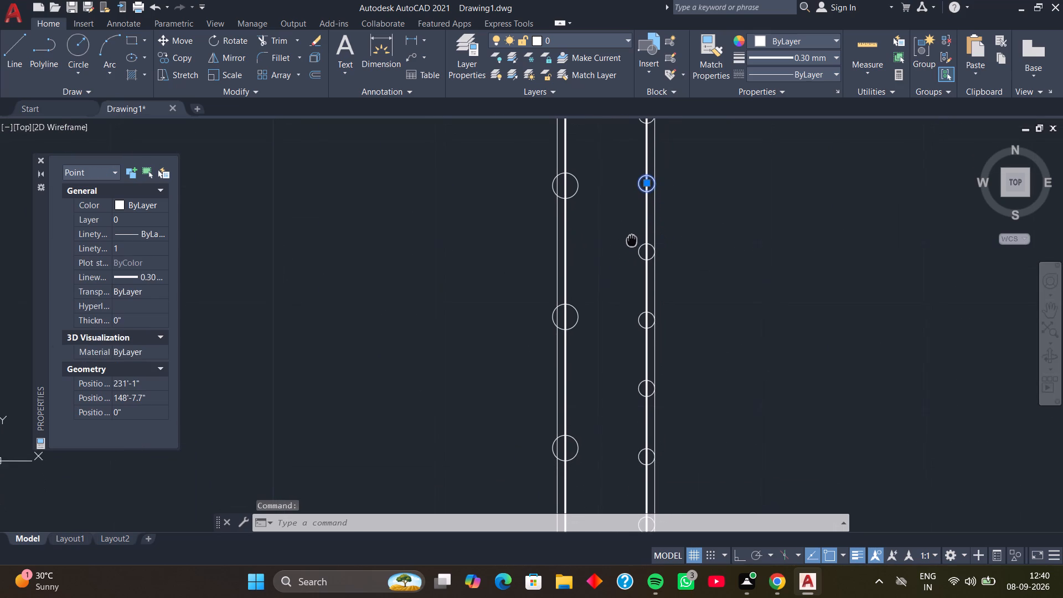
middle_click_drag(631, 239, 624, 218)
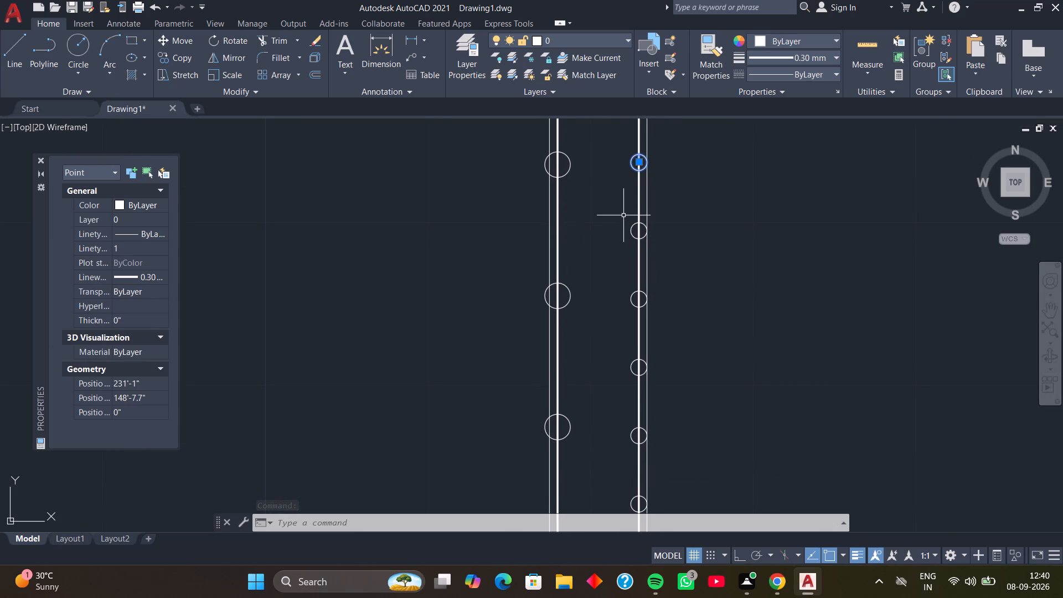
left_click(634, 291)
middle_click_drag(625, 331, 621, 199)
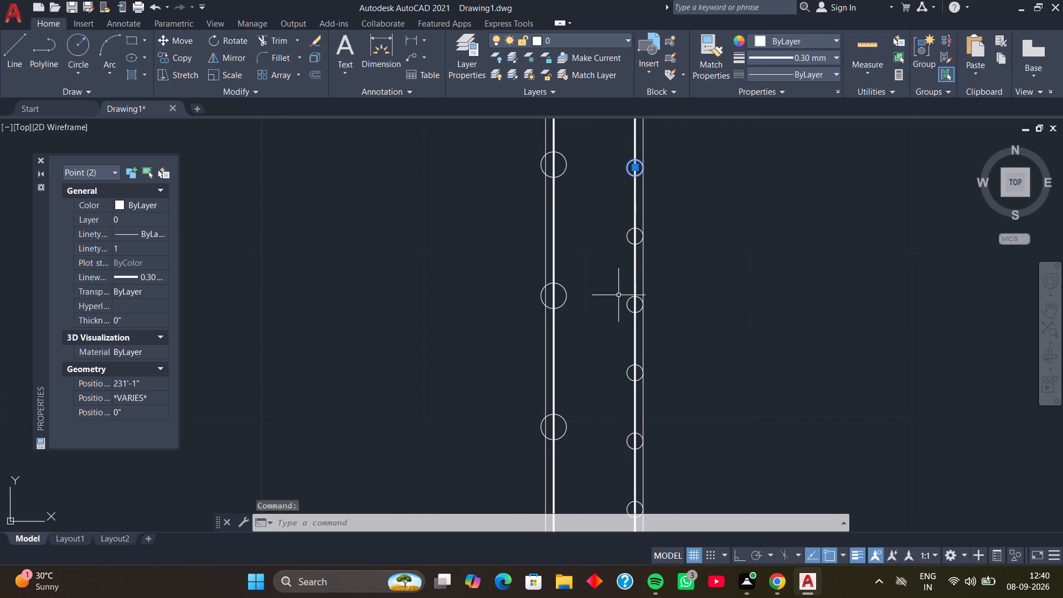
scroll(619, 308, "up", 1)
left_click(634, 291)
middle_click_drag(622, 352, 626, 224)
middle_click_drag(652, 342, 651, 332)
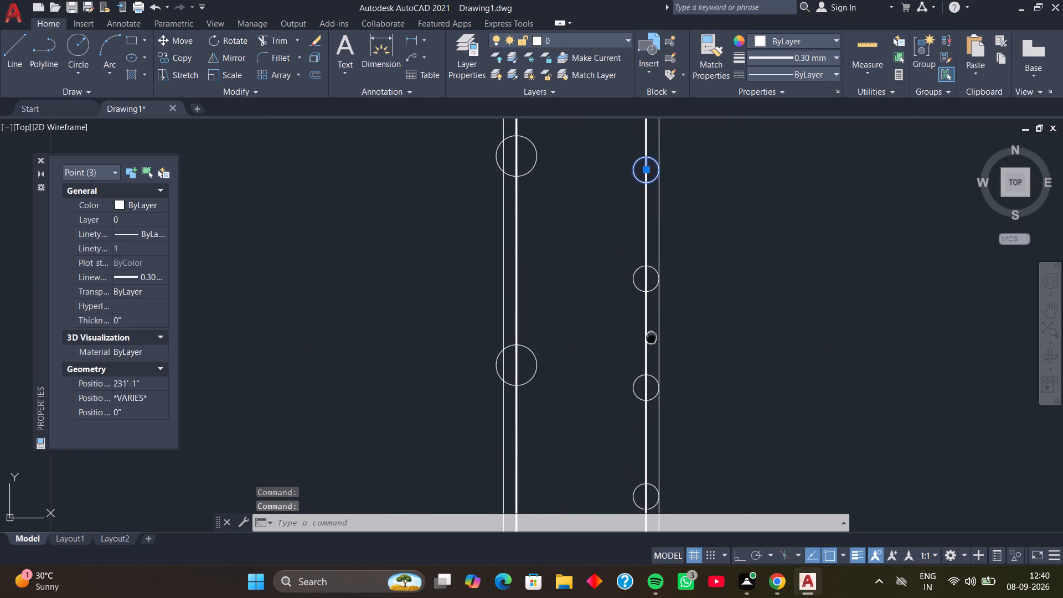
middle_click_drag(651, 332, 660, 232)
left_click(646, 272)
scroll(618, 322, "down", 2)
middle_click_drag(612, 352, 602, 339)
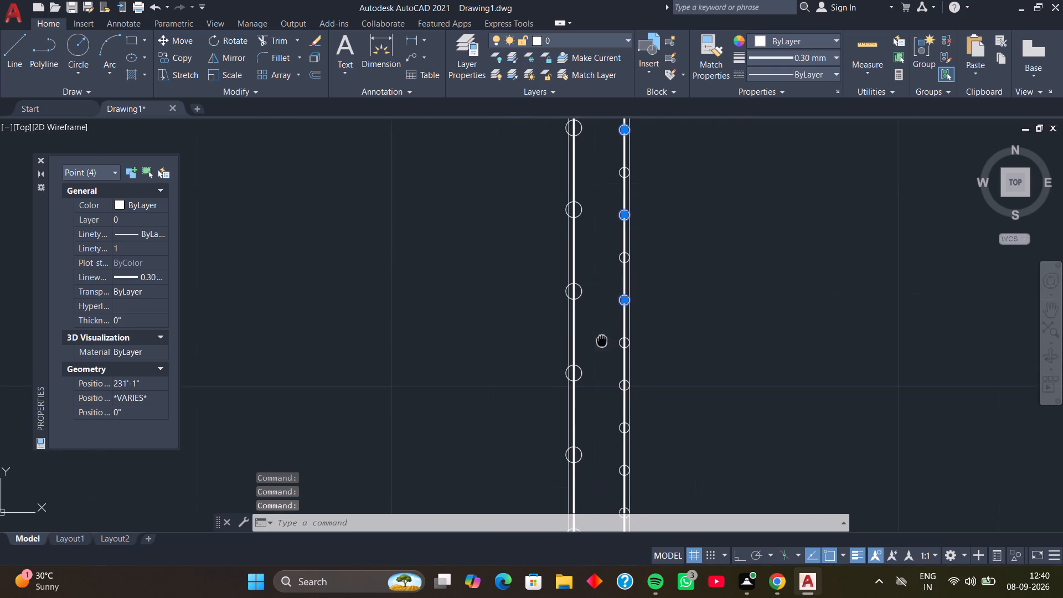
middle_click_drag(602, 339, 608, 267)
scroll(619, 303, "up", 2)
left_click(631, 313)
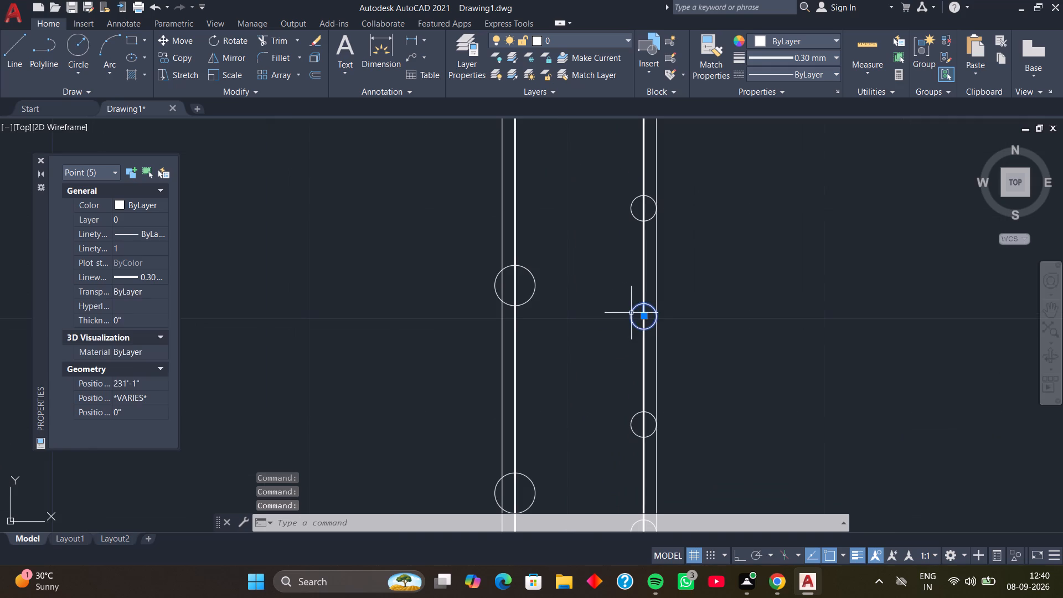
scroll(608, 296, "down", 2)
middle_click_drag(596, 348, 597, 248)
middle_click_drag(600, 306, 599, 277)
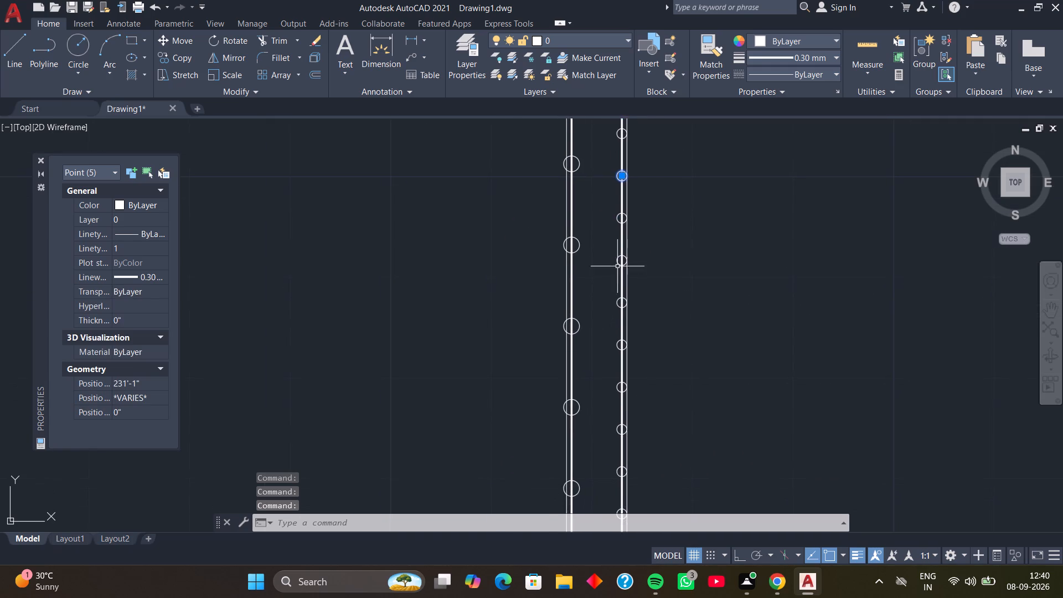
scroll(619, 256, "up", 2)
left_click(614, 255)
scroll(603, 291, "down", 2)
middle_click_drag(589, 335, 626, 222)
scroll(636, 274, "up", 2)
left_click(647, 229)
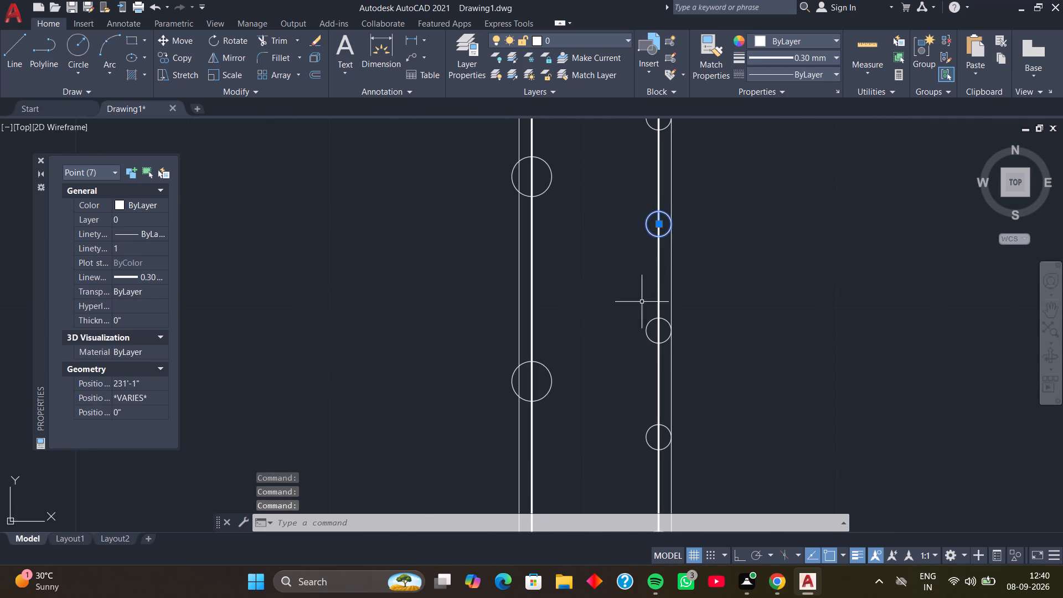
Compare the spacing of the selected outer division points with the inner ones along the right-hand wall, and clear the selection.
scroll(635, 327, "down", 2)
middle_click_drag(628, 359, 665, 246)
scroll(669, 262, "up", 2)
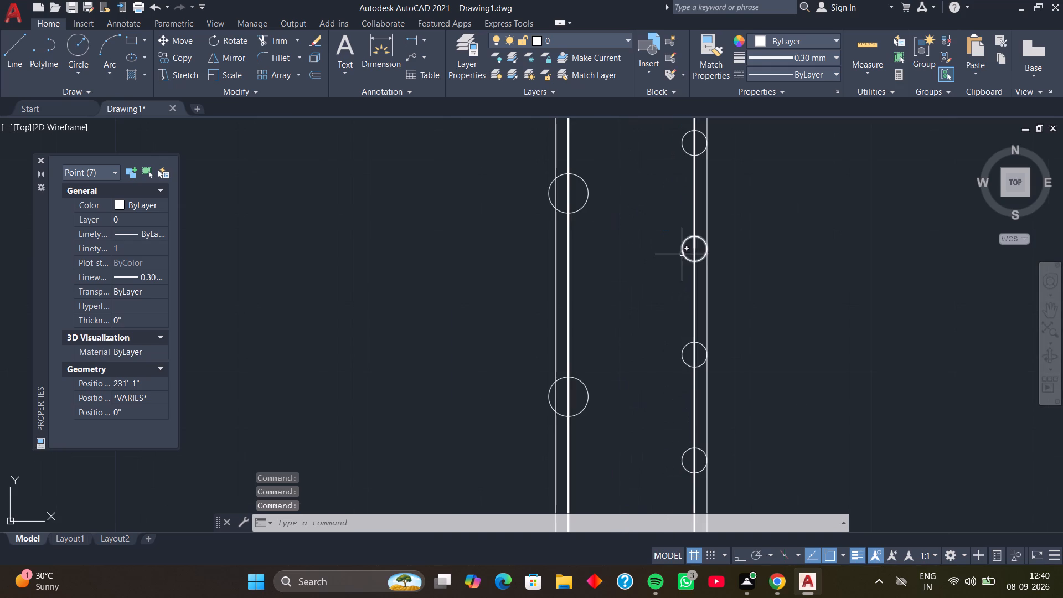
scroll(653, 185, "down", 2)
middle_click_drag(653, 182, 677, 354)
middle_click_drag(671, 235, 685, 448)
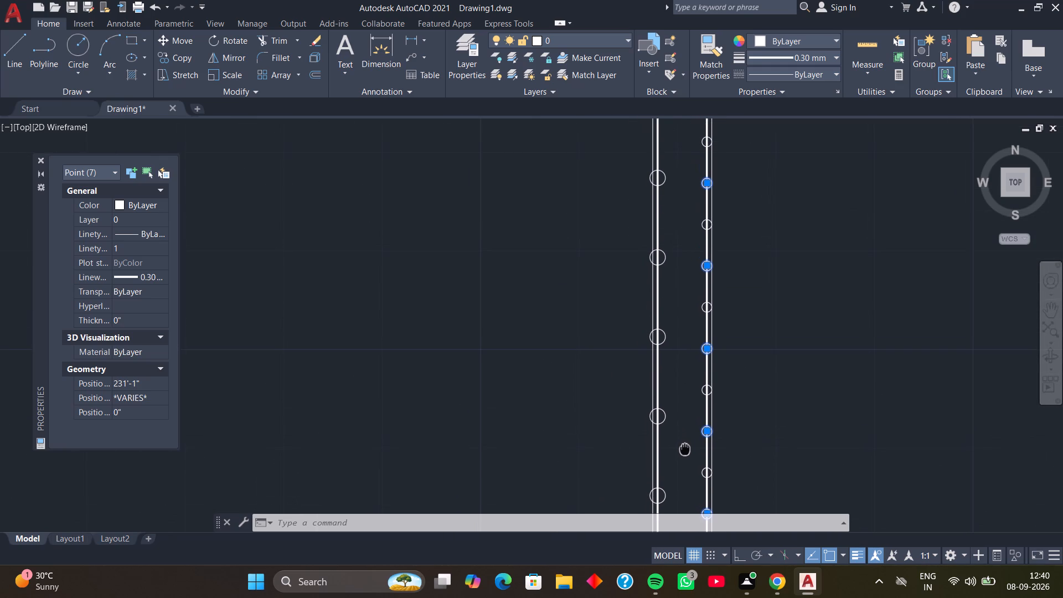
middle_click_drag(685, 448, 685, 448)
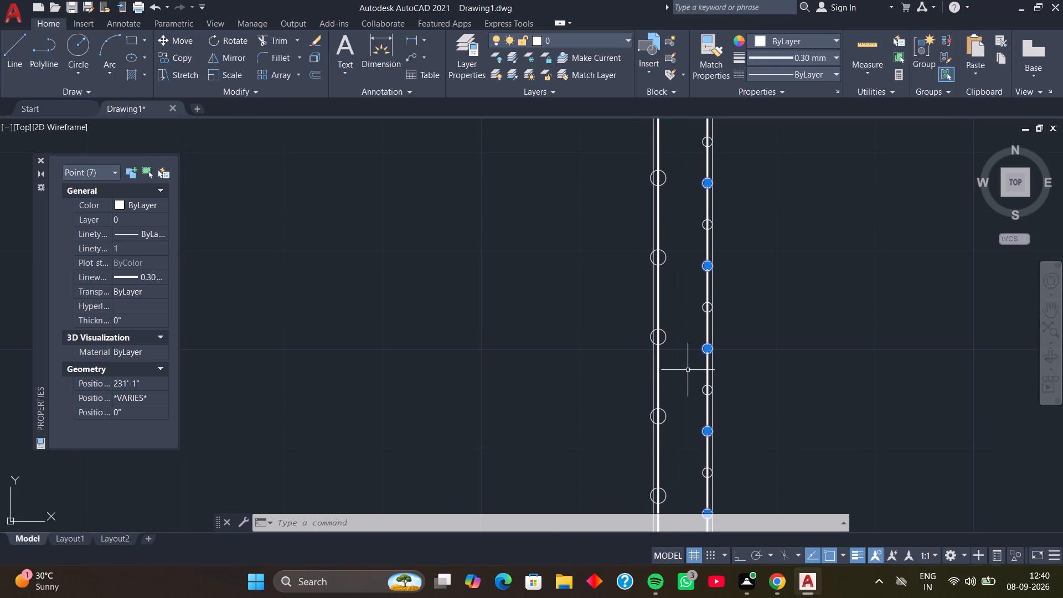
scroll(698, 360, "down", 1)
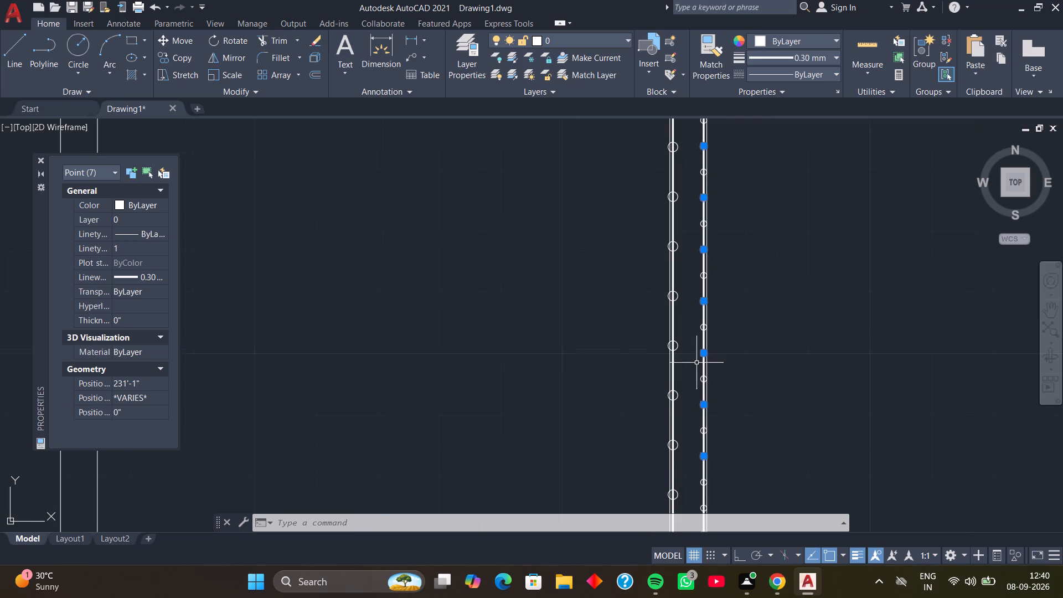
middle_click_drag(692, 406, 683, 315)
scroll(685, 333, "up", 3)
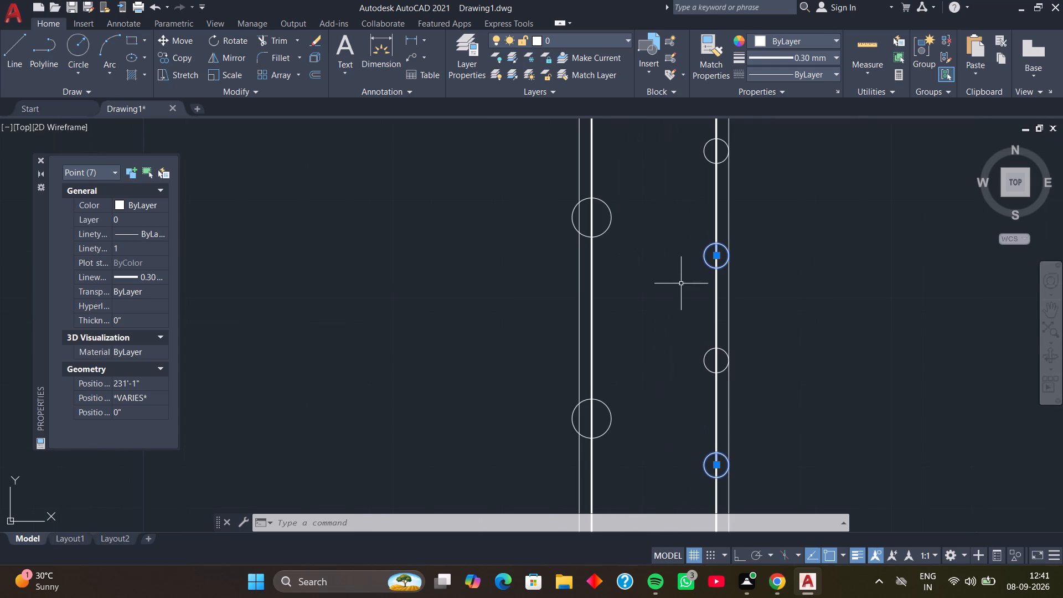
scroll(678, 260, "down", 2)
middle_click_drag(672, 238, 674, 261)
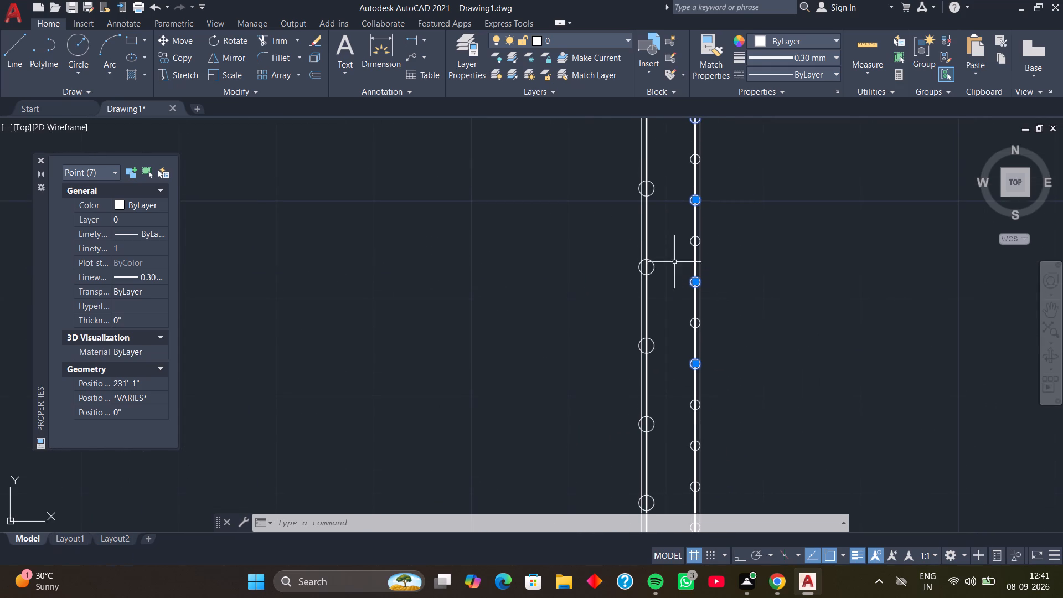
middle_click_drag(682, 274, 676, 269)
scroll(677, 272, "up", 1)
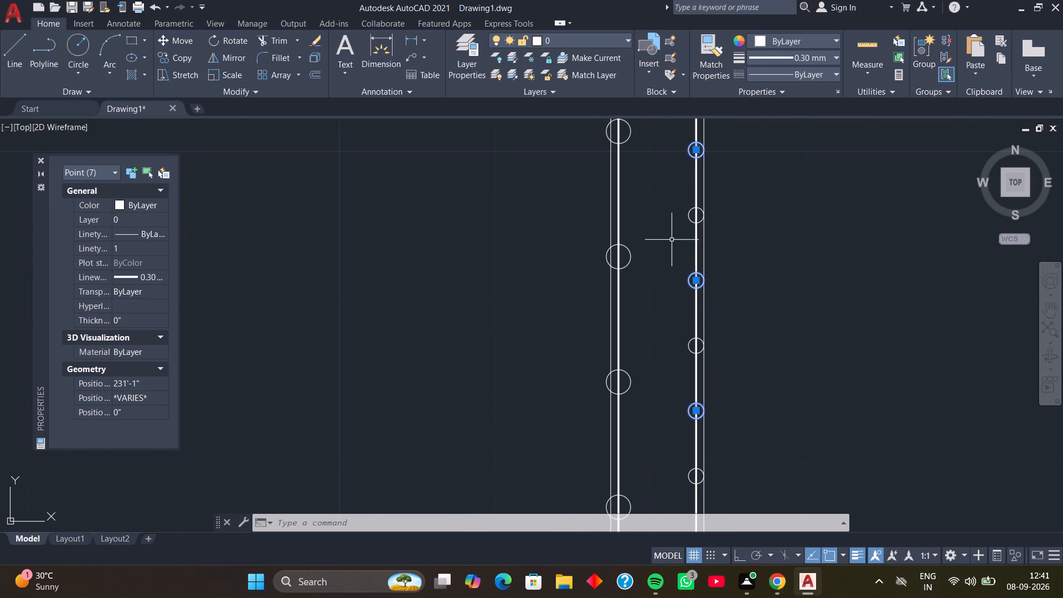
scroll(672, 240, "down", 2)
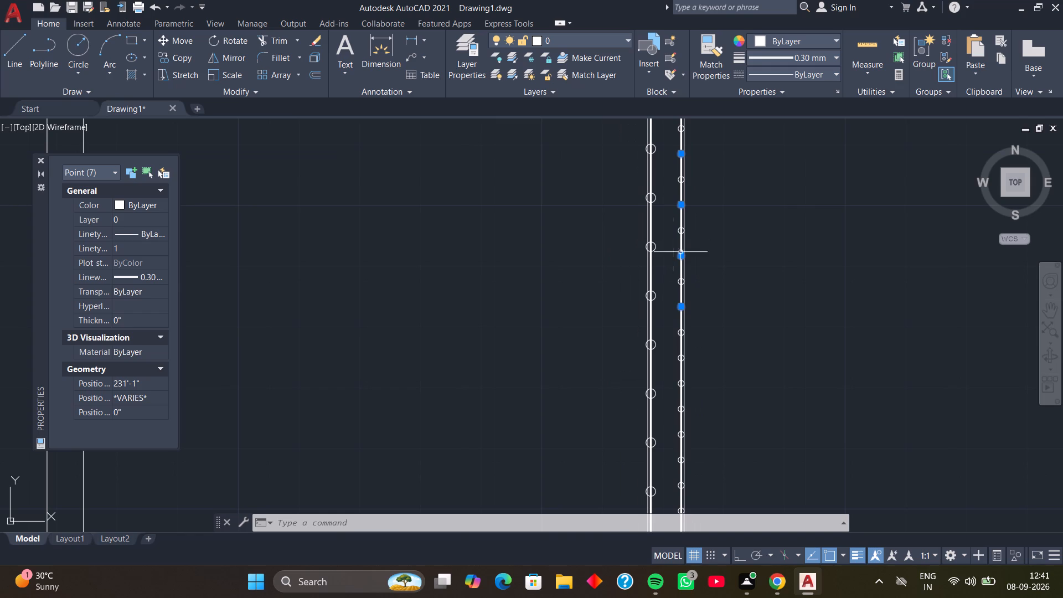
scroll(749, 274, "down", 1)
middle_click_drag(750, 265, 700, 336)
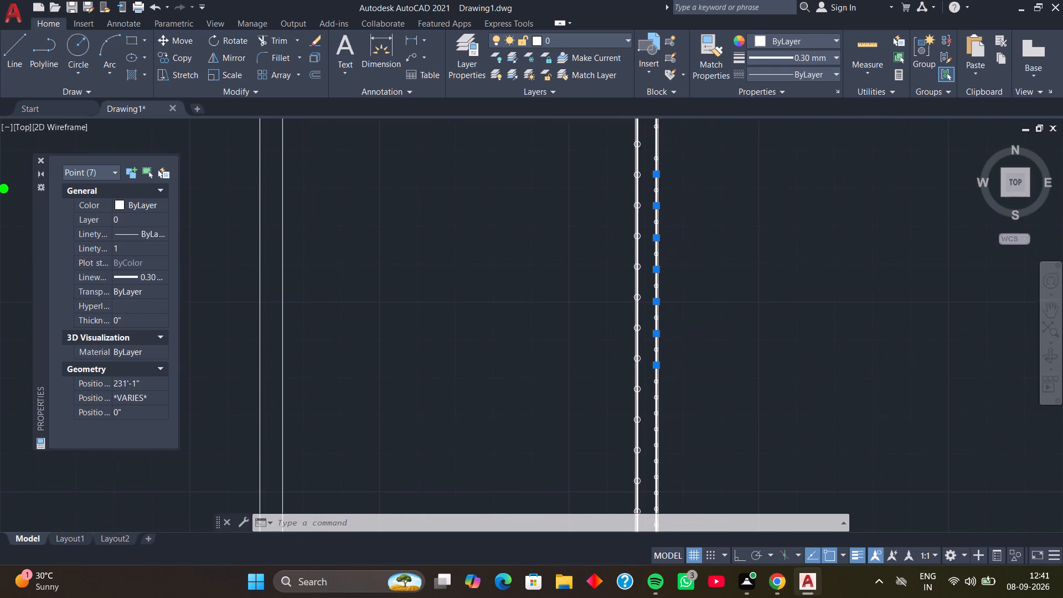
key("Escape")
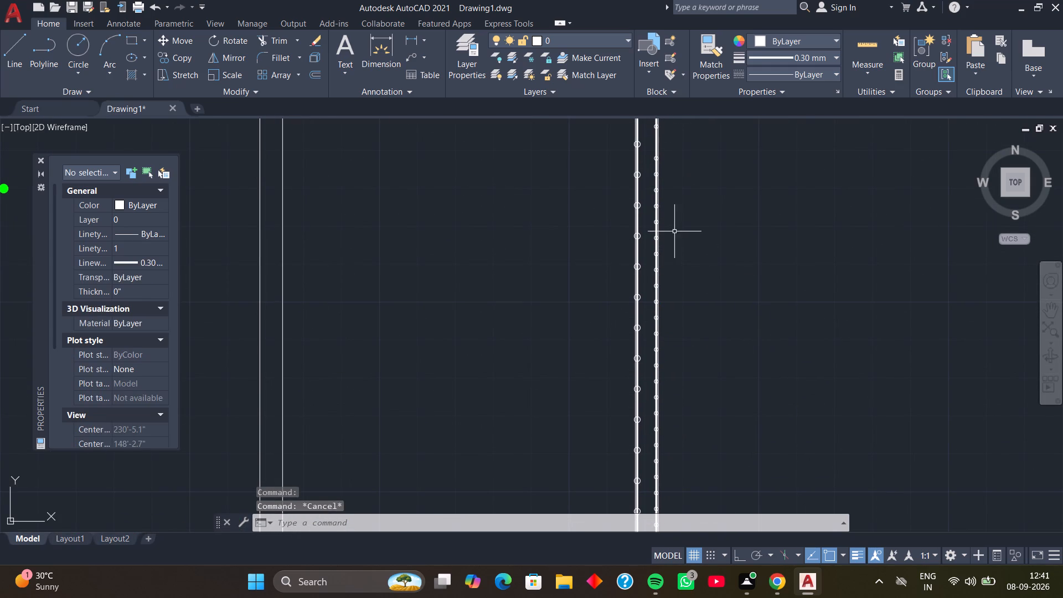
Undo the point erasure and the 30-segment division of the right-hand wall's outer core line.
middle_click_drag(682, 225, 706, 237)
scroll(690, 227, "up", 1)
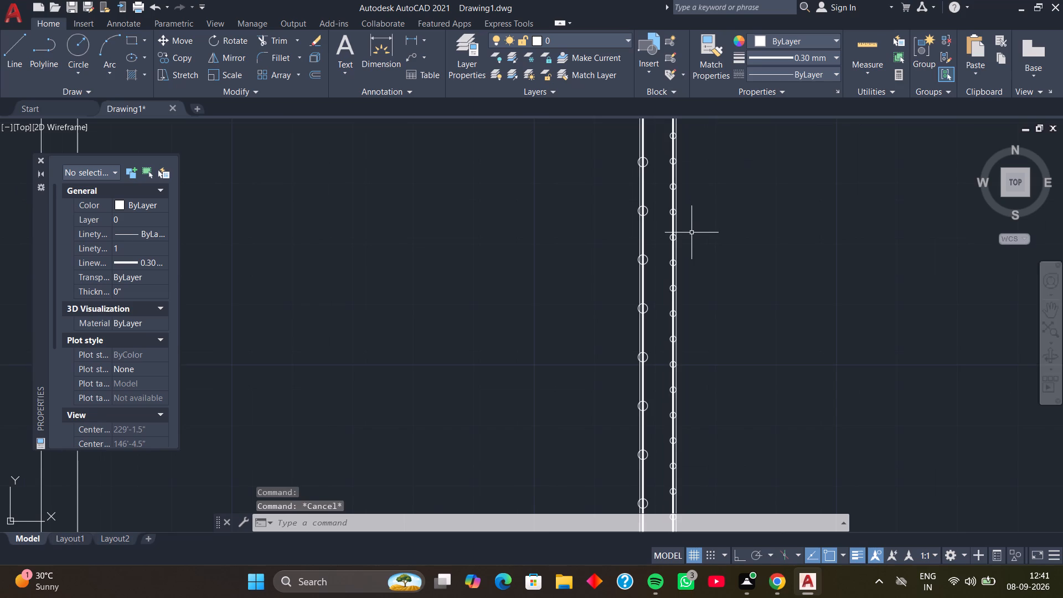
key("ctrl+z")
key("ctrl+z")
key("ctrl+z")
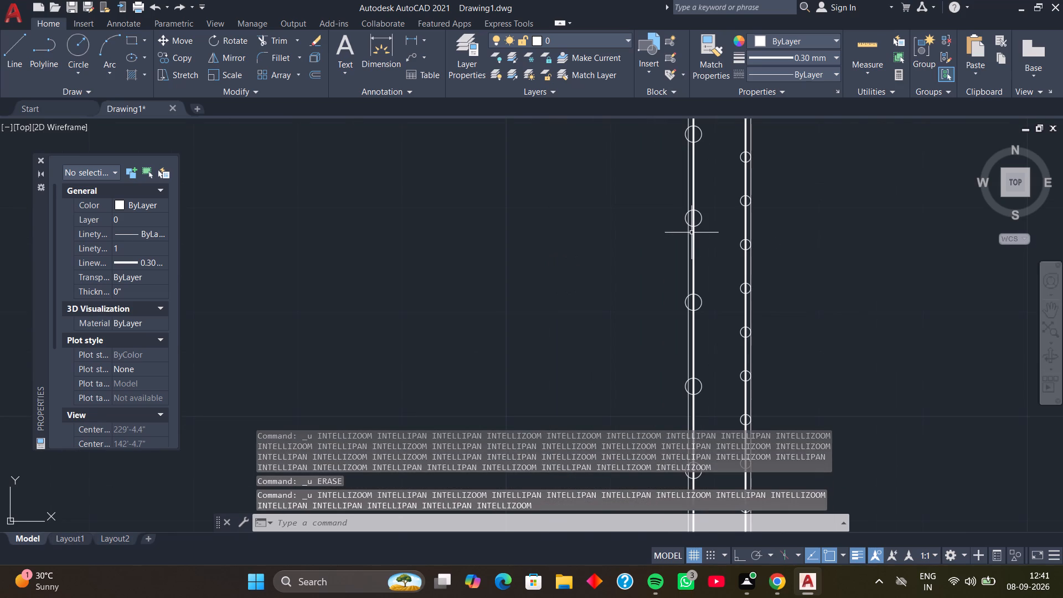
key("ctrl+z")
Copy the smaller loose green dot in Multiple mode from its centre onto the topmost division point of the right-hand wall's inner core line.
scroll(713, 236, "down", 3)
middle_click_drag(705, 243, 639, 232)
scroll(637, 259, "up", 3)
middle_click_drag(627, 226, 613, 308)
scroll(608, 246, "down", 2)
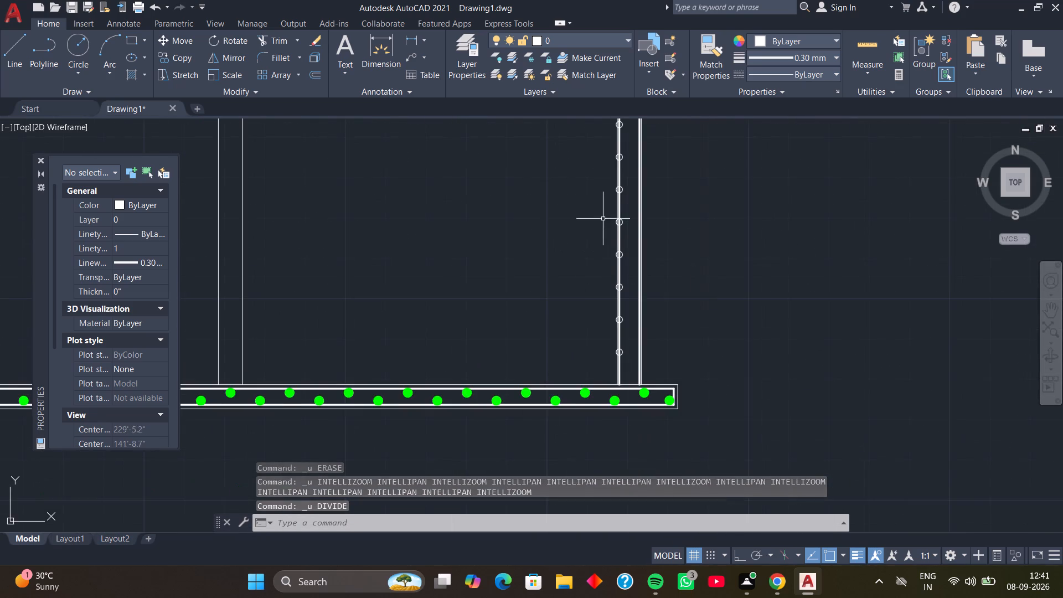
middle_click_drag(603, 219, 597, 308)
scroll(596, 230, "down", 2)
middle_click_drag(597, 221, 1041, 375)
scroll(749, 324, "up", 3)
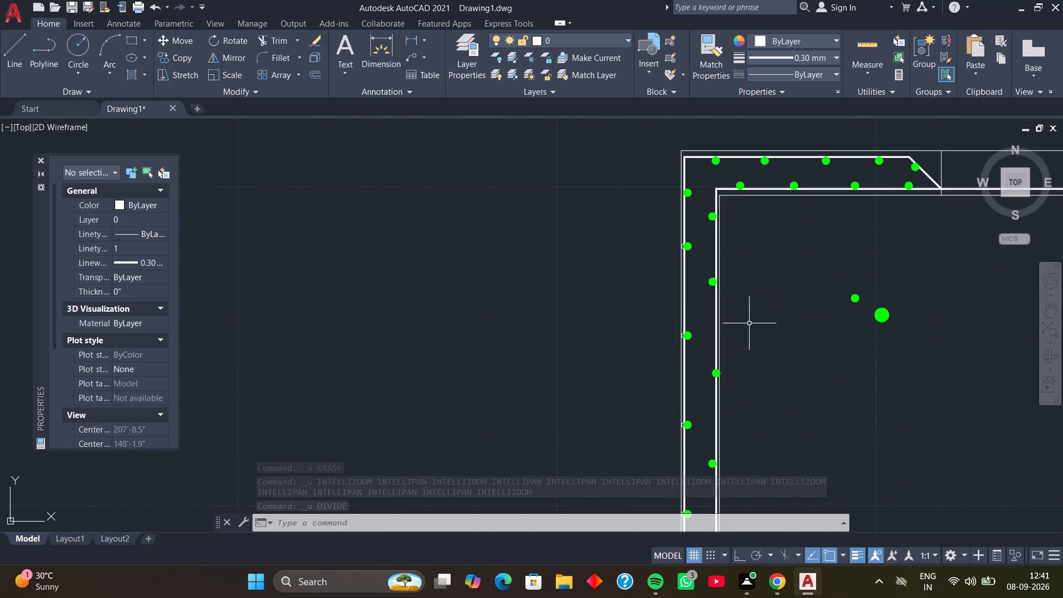
middle_click_drag(824, 291, 754, 301)
scroll(772, 292, "up", 2)
left_click_drag(823, 295, 798, 370)
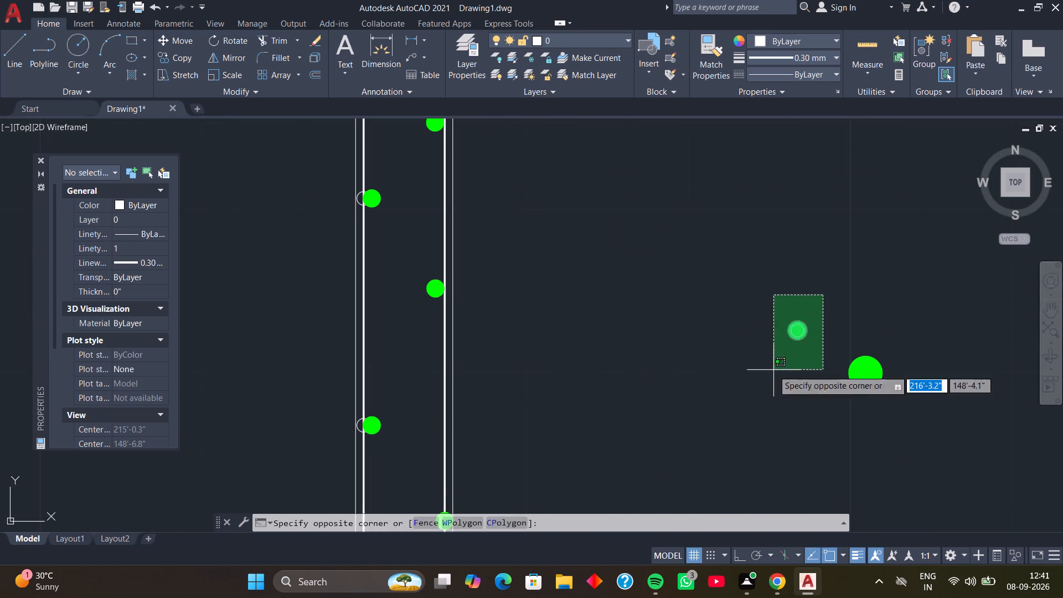
left_click(773, 370)
key("c")
key("o")
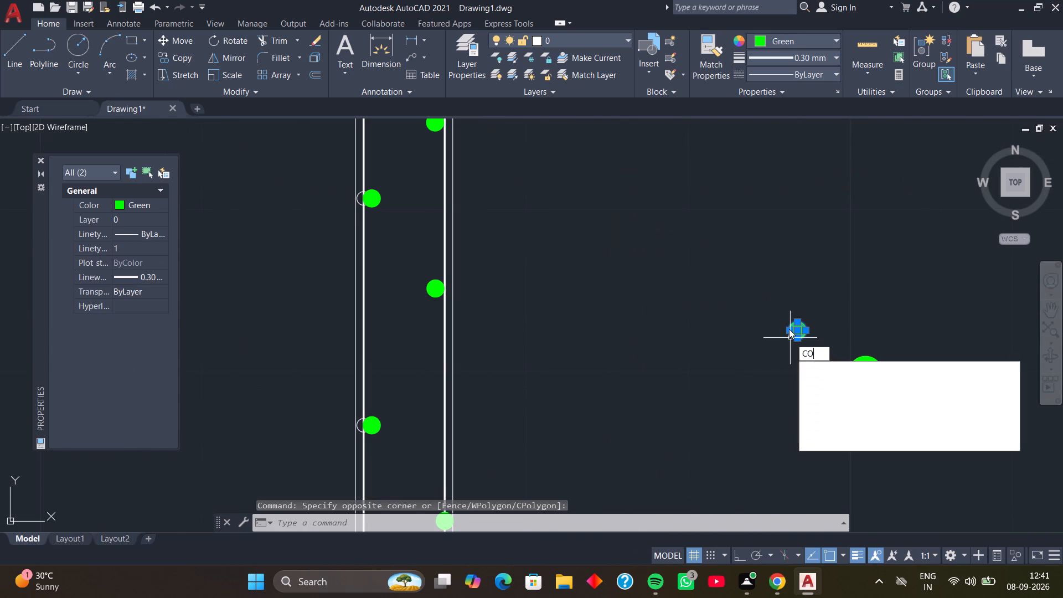
key("space")
key("m")
key("space")
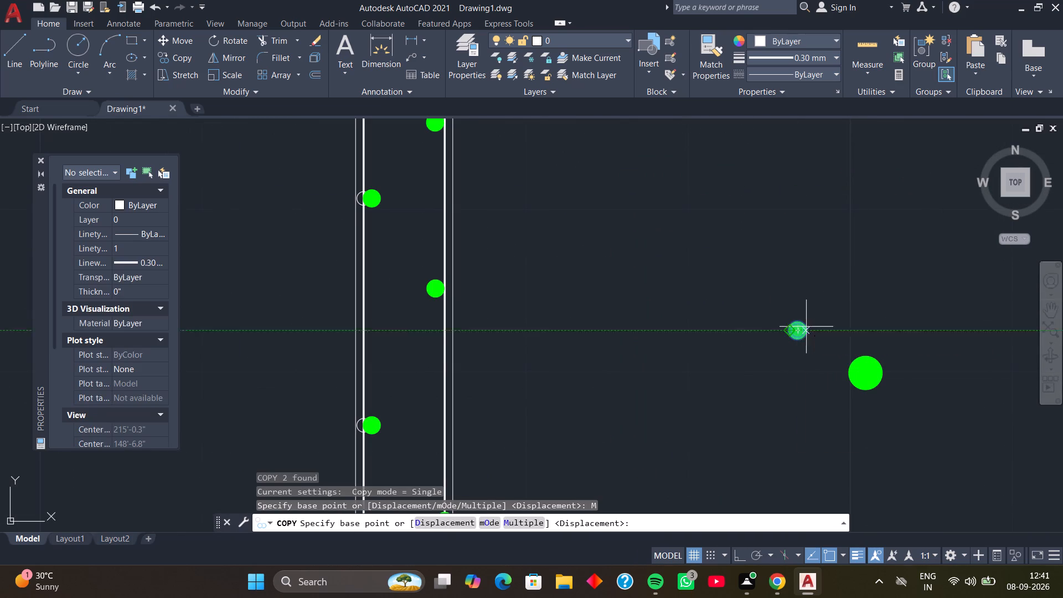
left_click(796, 333)
scroll(892, 309, "down", 2)
middle_click_drag(905, 317, 663, 316)
middle_click_drag(890, 300, 667, 302)
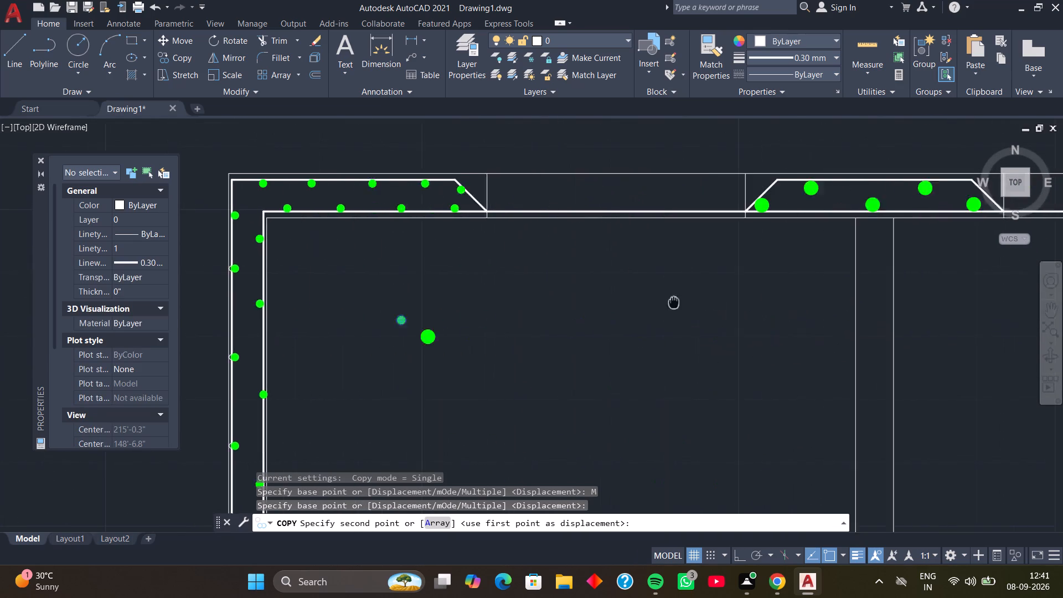
middle_click_drag(667, 302, 653, 302)
middle_click_drag(884, 299, 778, 322)
scroll(778, 329, "down", 3)
middle_click_drag(860, 335, 735, 324)
scroll(799, 315, "up", 3)
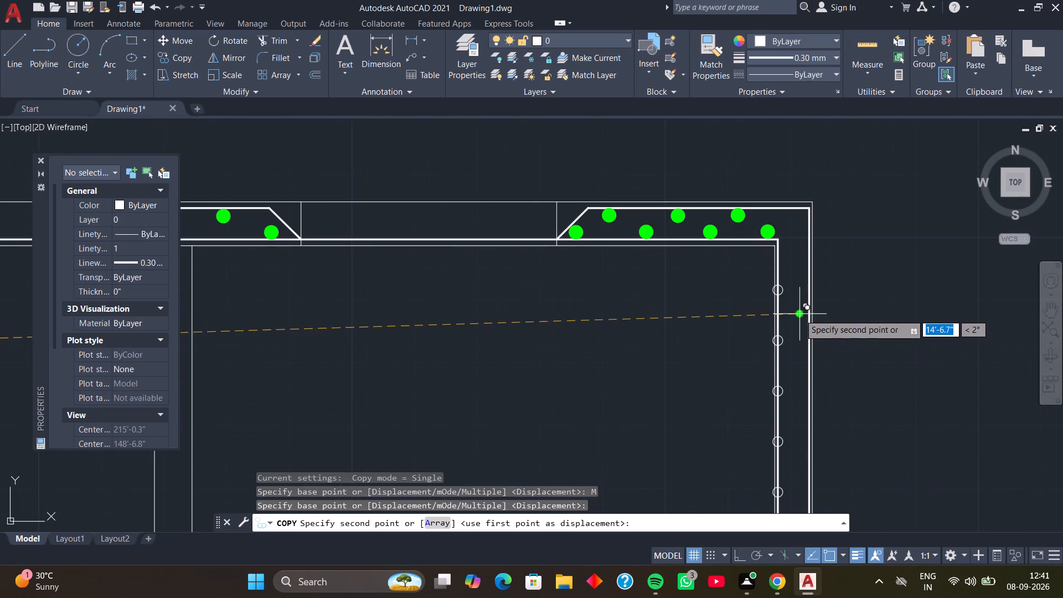
scroll(782, 295, "up", 3)
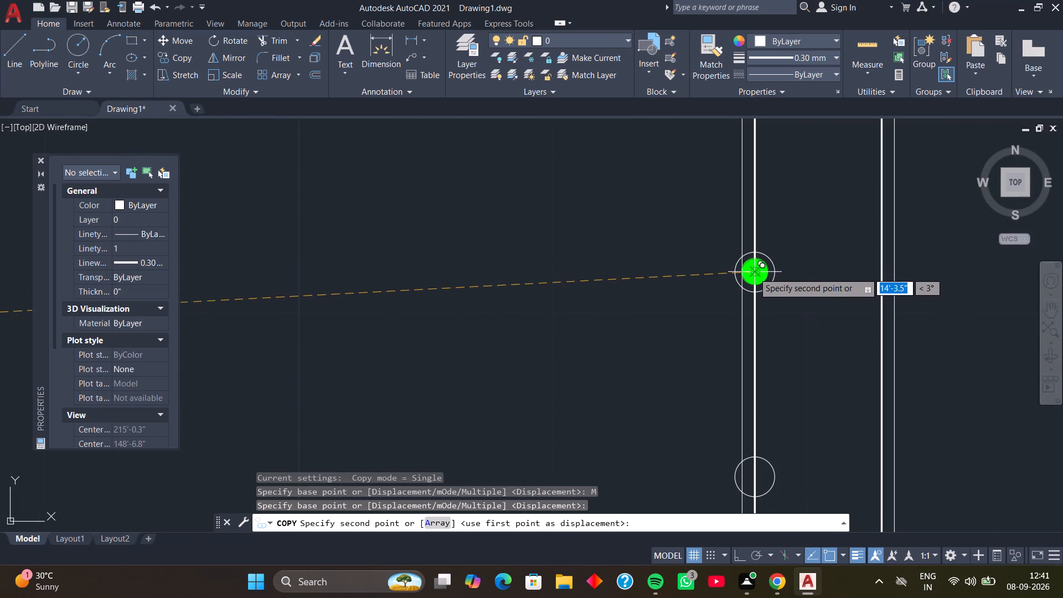
left_click(754, 272)
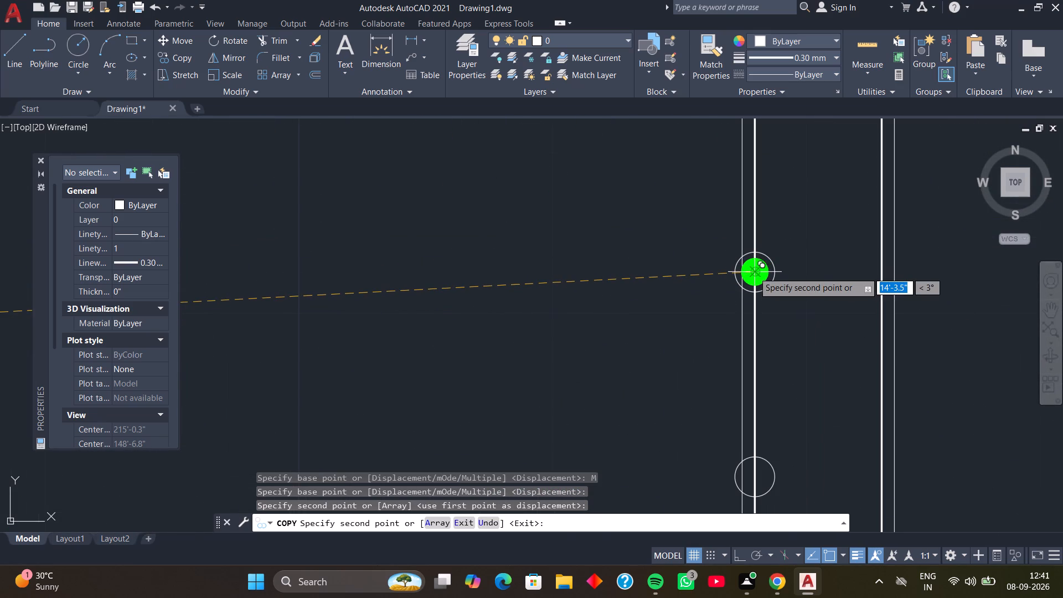
Place copies of the green dot on the second, third and fourth division points from the top of the right-hand wall's inner core line.
scroll(792, 328, "down", 1)
middle_click_drag(789, 354, 774, 247)
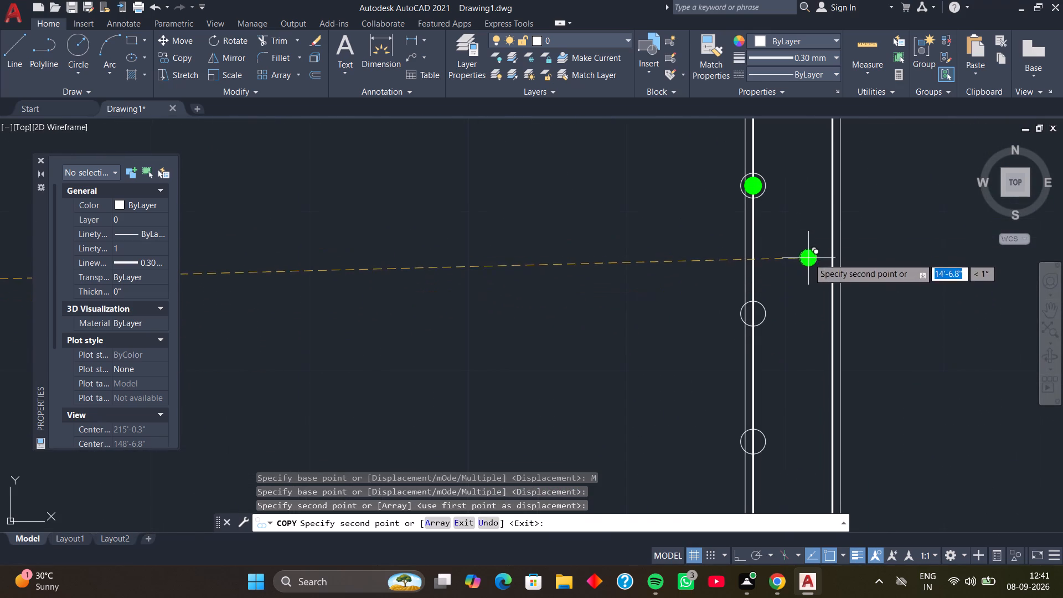
middle_click_drag(792, 309, 780, 261)
scroll(739, 268, "up", 2)
left_click(741, 262)
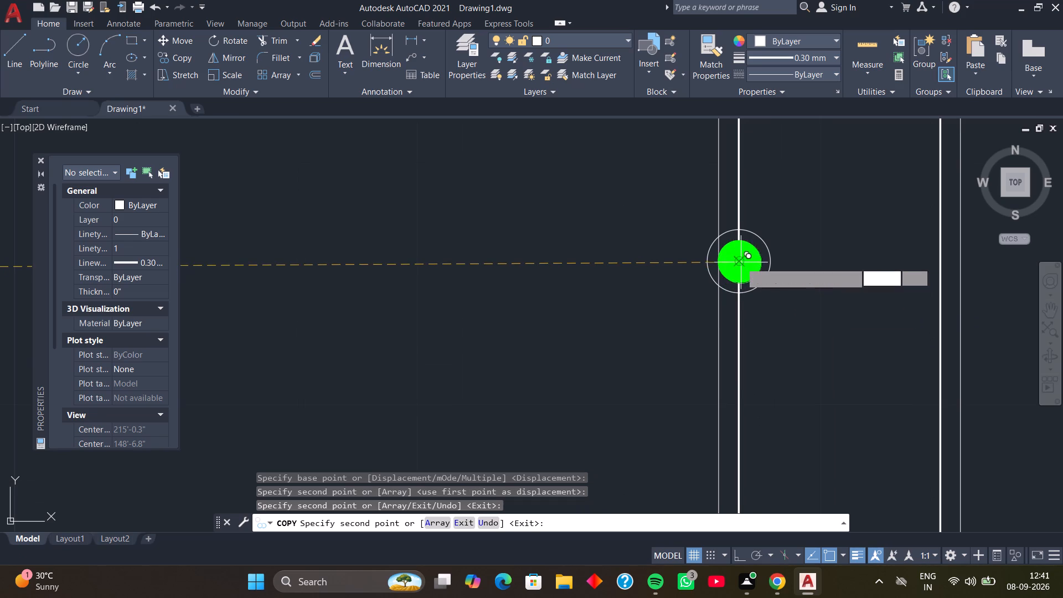
scroll(809, 272, "down", 2)
middle_click_drag(814, 311, 815, 195)
middle_click_drag(812, 291, 799, 279)
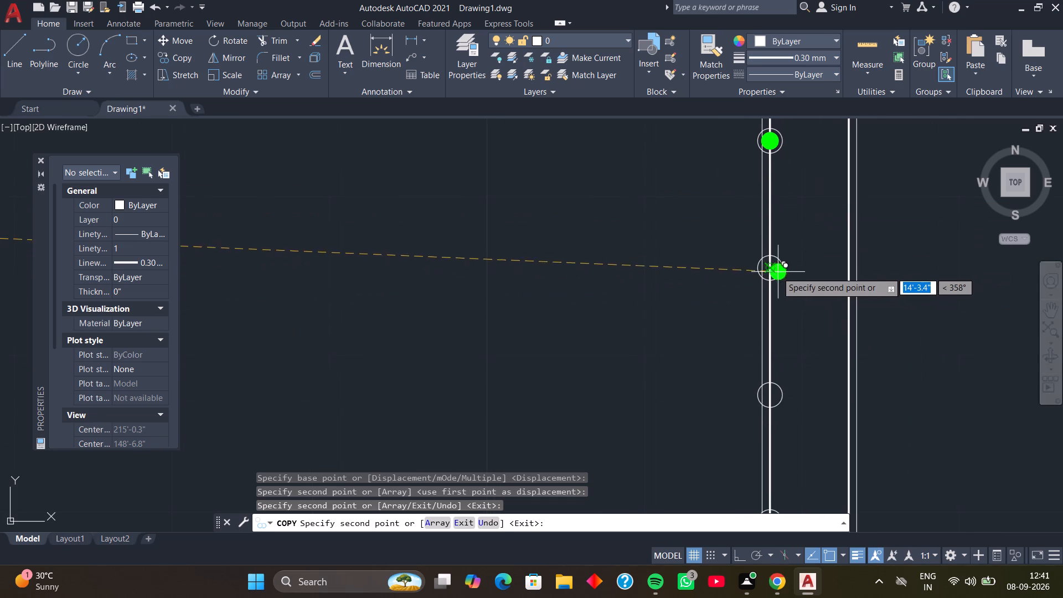
scroll(769, 266, "up", 2)
left_click(765, 269)
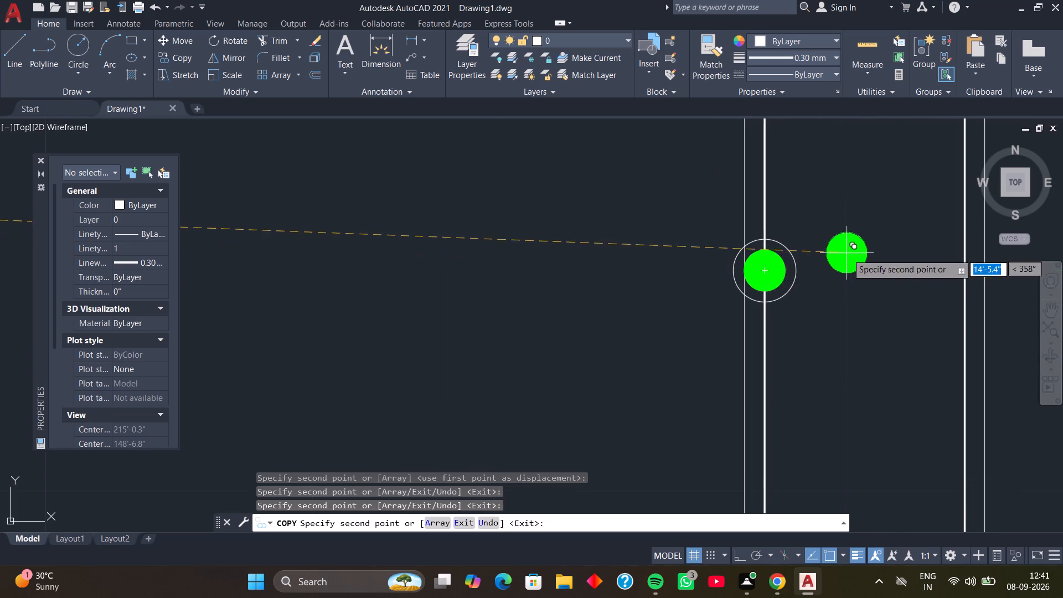
scroll(848, 269, "down", 2)
middle_click_drag(844, 327, 809, 203)
scroll(813, 282, "up", 2)
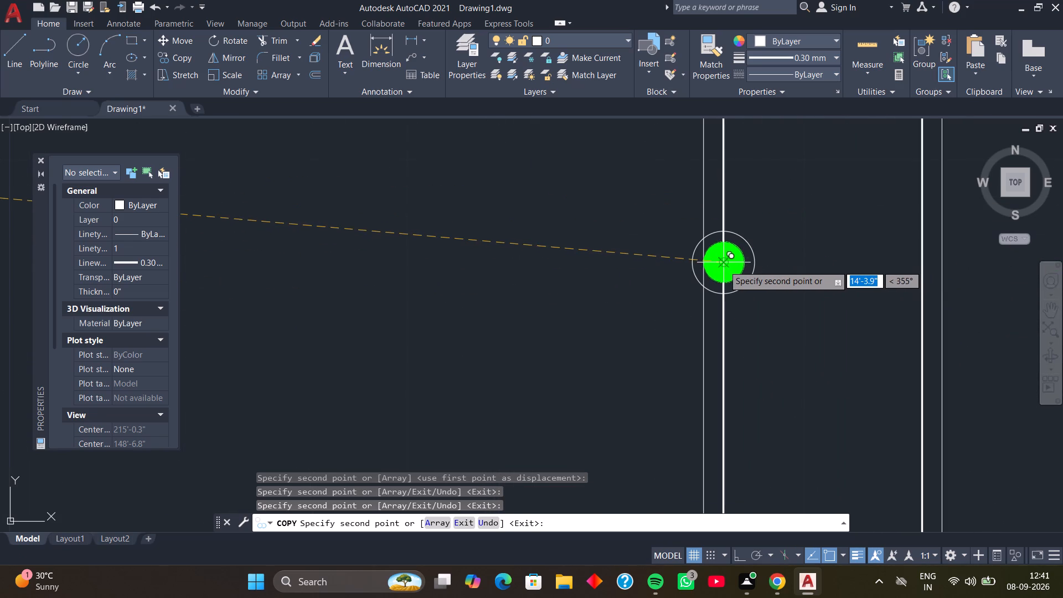
left_click(724, 265)
Place copies of the green dot on the fifth, sixth and seventh division points from the top of the same inner core line.
scroll(766, 296, "down", 1)
middle_click_drag(780, 353, 803, 217)
middle_click_drag(802, 337, 797, 264)
scroll(759, 279, "up", 2)
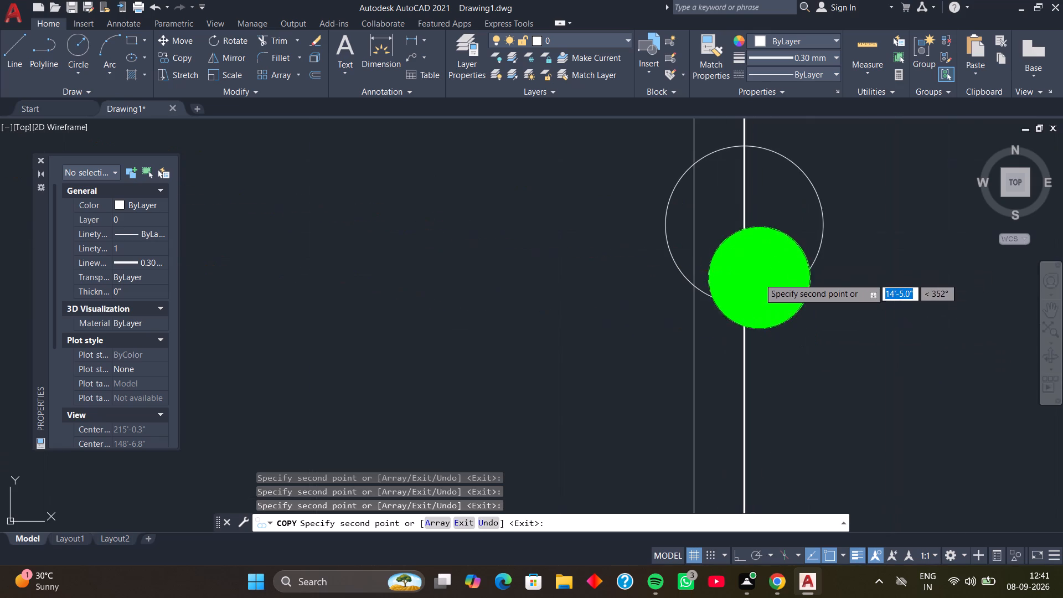
scroll(759, 278, "up", 1)
left_click(743, 221)
scroll(863, 249, "down", 3)
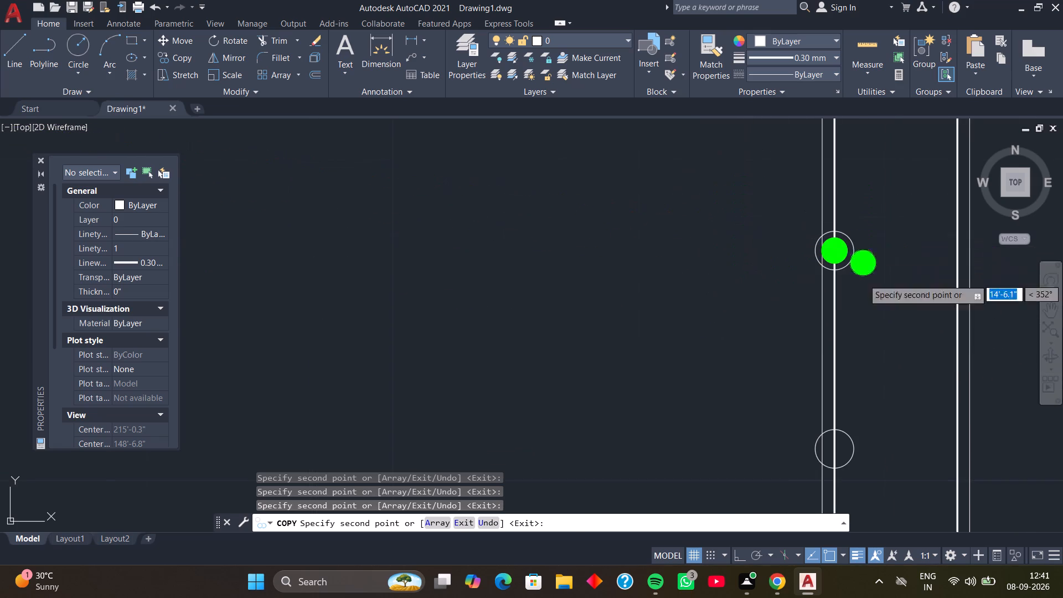
middle_click_drag(865, 363, 828, 181)
scroll(802, 284, "up", 2)
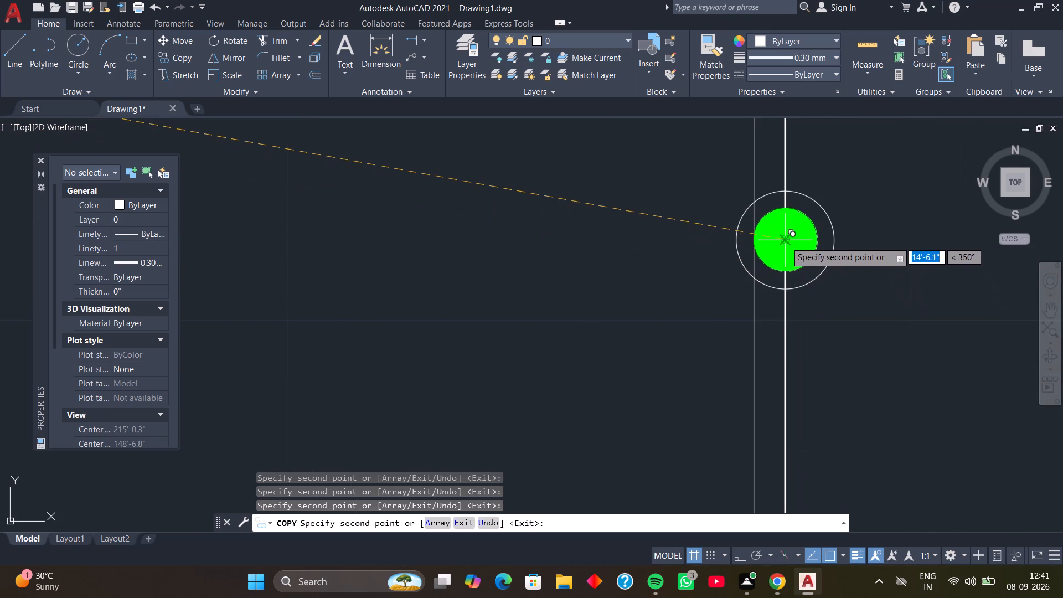
left_click(786, 241)
scroll(838, 269, "down", 2)
middle_click_drag(843, 359, 831, 209)
scroll(804, 294, "up", 3)
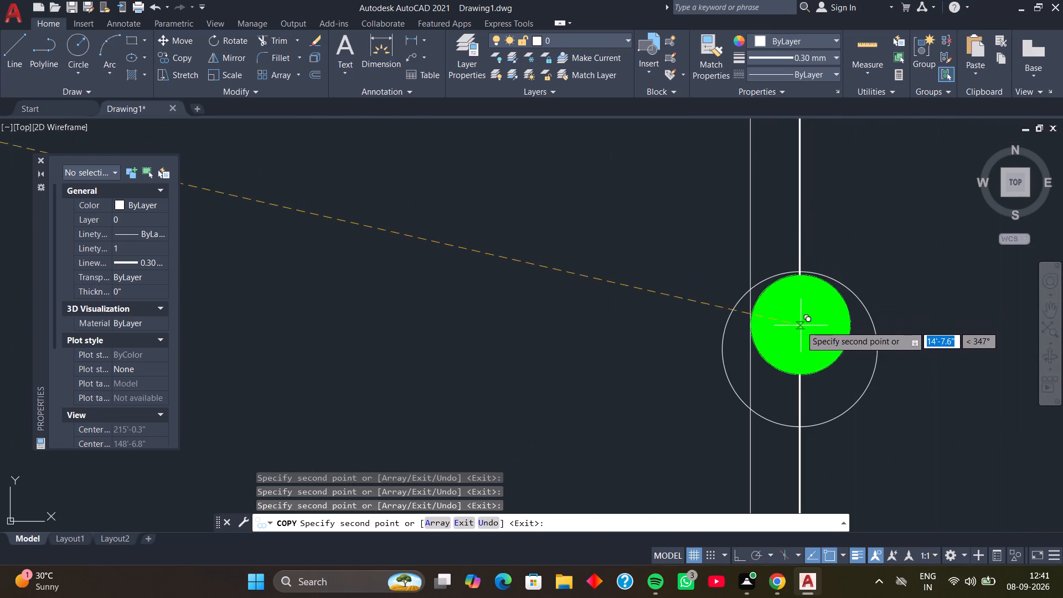
left_click(799, 350)
Place copies of the green dot on the eighth, ninth and tenth division points from the top of the right-hand wall's inner core line.
scroll(869, 329, "down", 3)
middle_click_drag(874, 405, 865, 380)
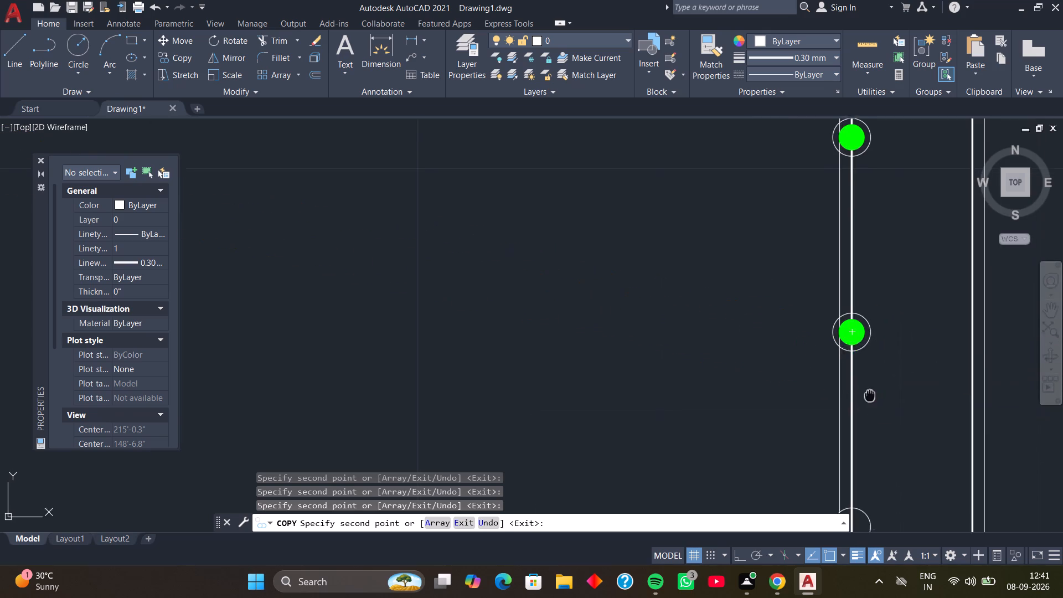
middle_click_drag(865, 380, 845, 202)
scroll(845, 203, "up", 1)
middle_click_drag(843, 305, 855, 177)
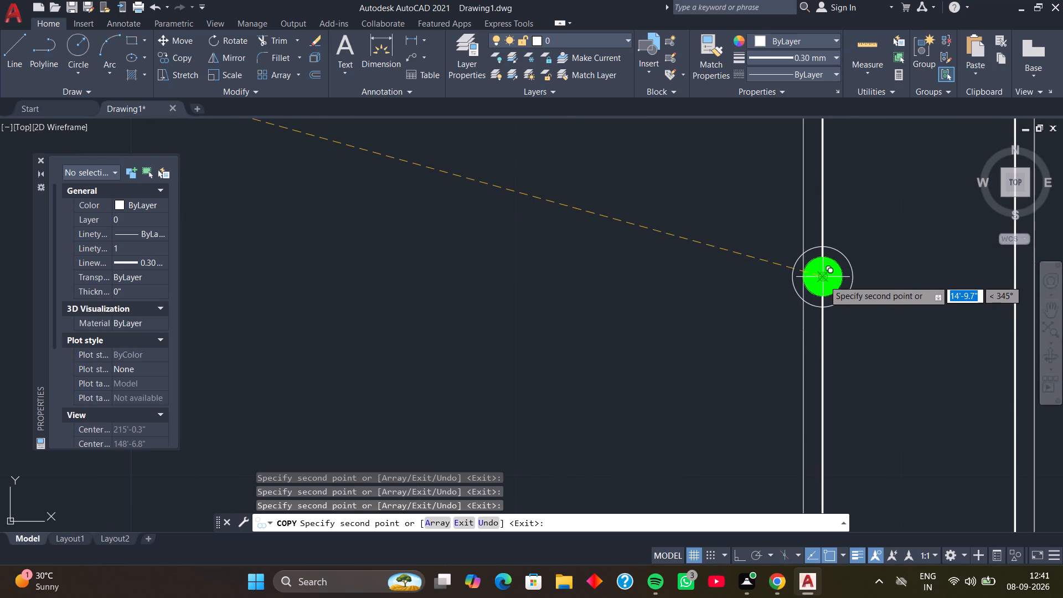
left_click(824, 280)
scroll(905, 293, "down", 3)
middle_click_drag(899, 368, 855, 197)
scroll(844, 211, "up", 3)
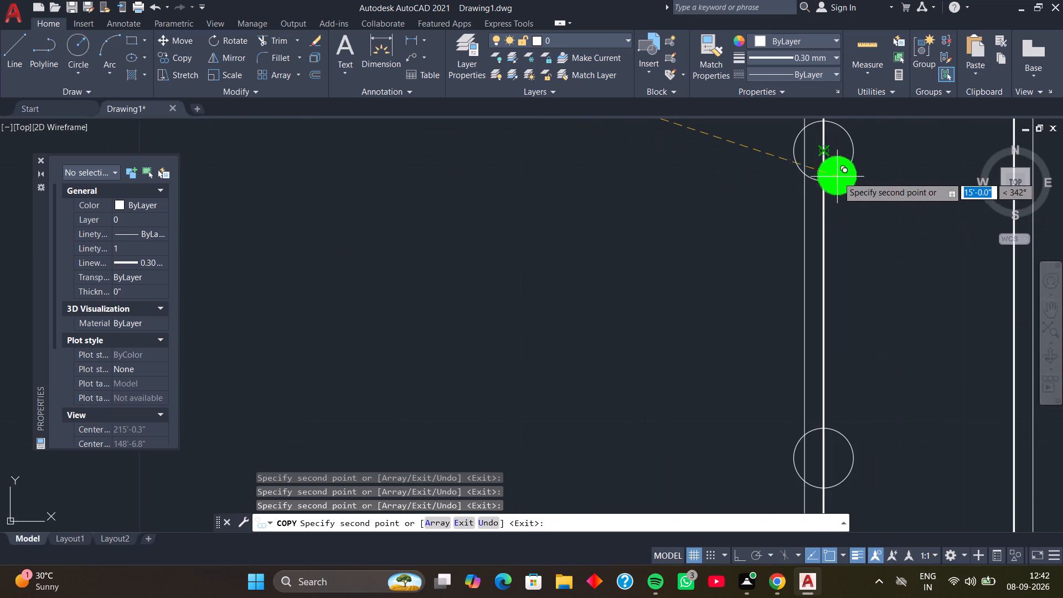
middle_click_drag(838, 189, 844, 279)
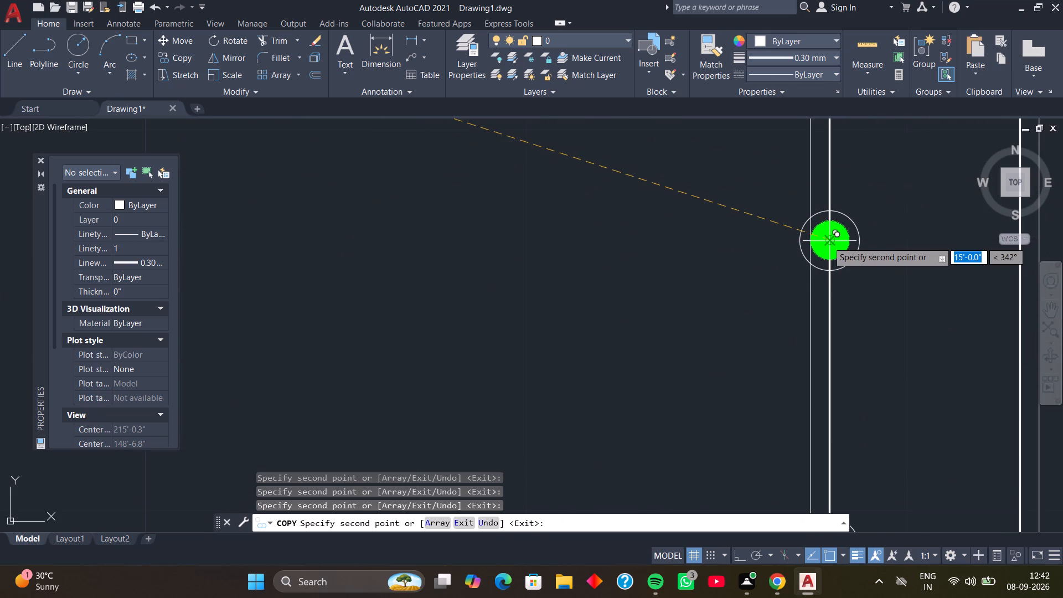
left_click(828, 241)
middle_click_drag(873, 358, 862, 213)
middle_click_drag(867, 190, 868, 184)
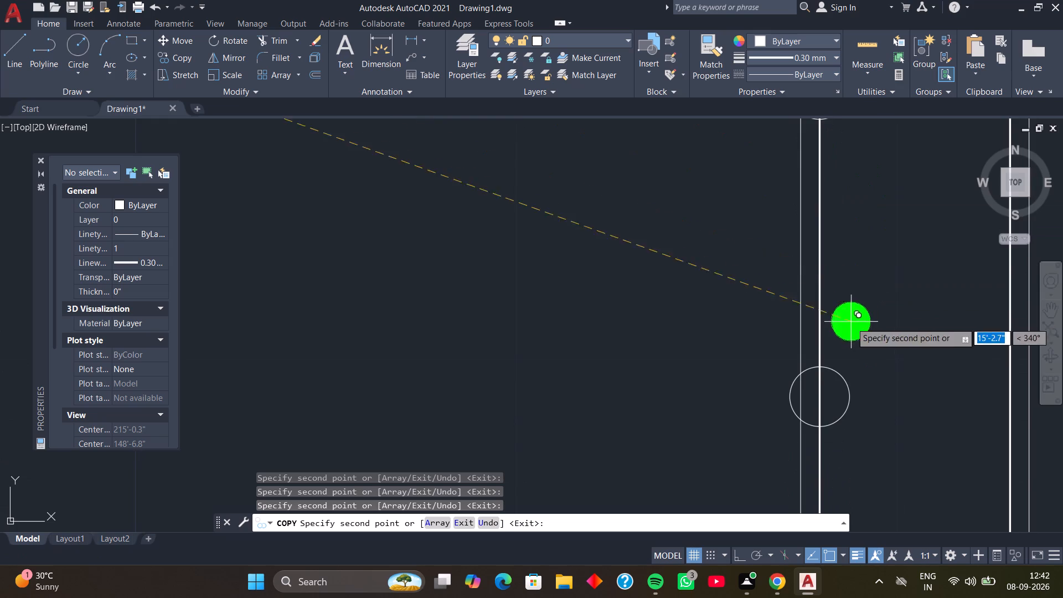
middle_click_drag(845, 327, 852, 223)
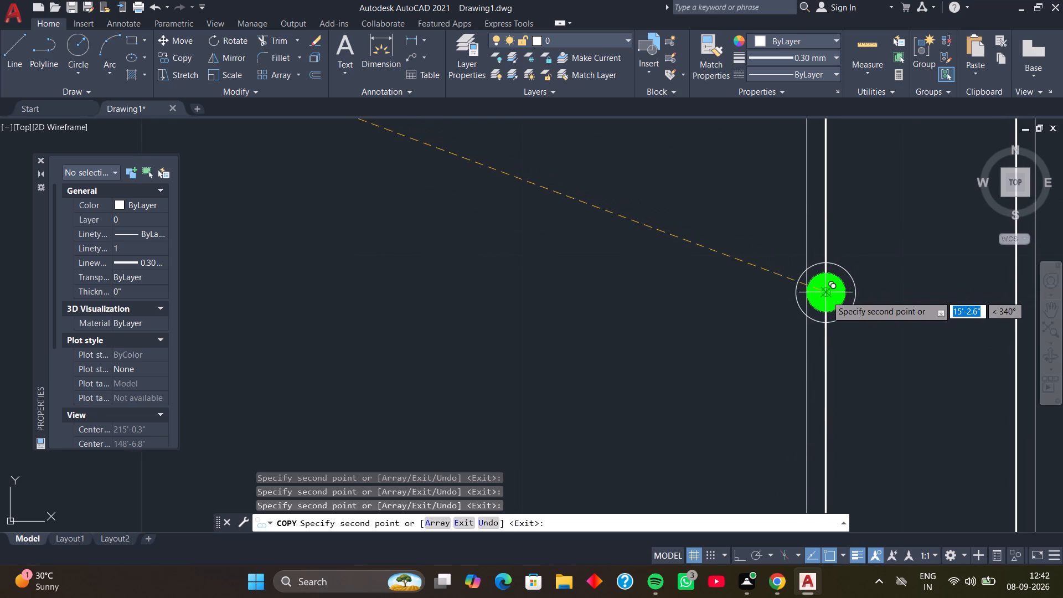
scroll(827, 296, "up", 2)
left_click(816, 288)
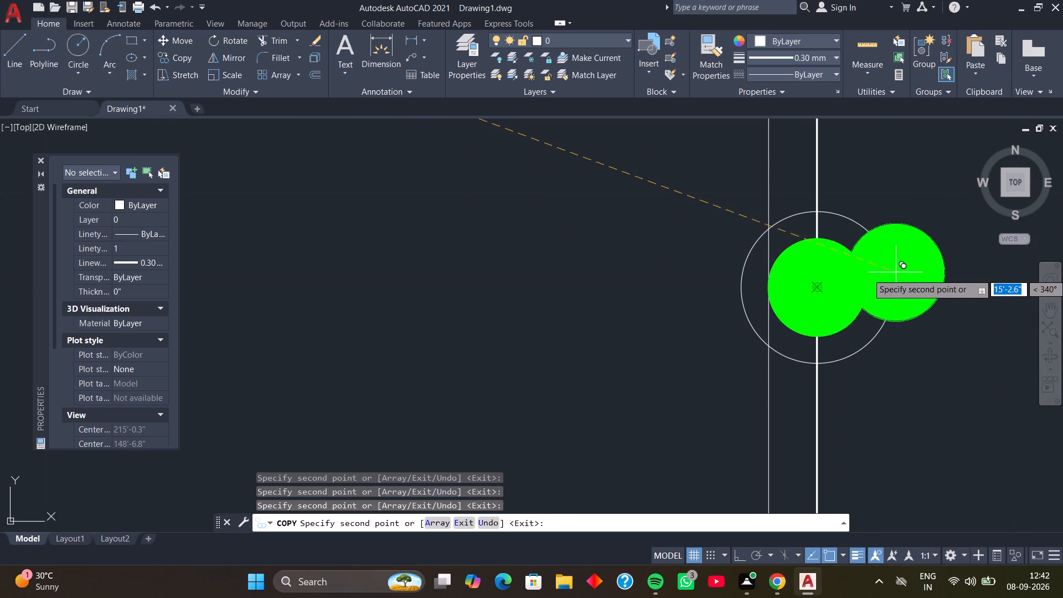
Place copies of the green dot on the next two division points down the same inner core line, the eleventh and twelfth.
scroll(899, 280, "down", 3)
middle_click_drag(891, 355, 866, 221)
middle_click_drag(889, 288, 875, 200)
scroll(879, 275, "up", 3)
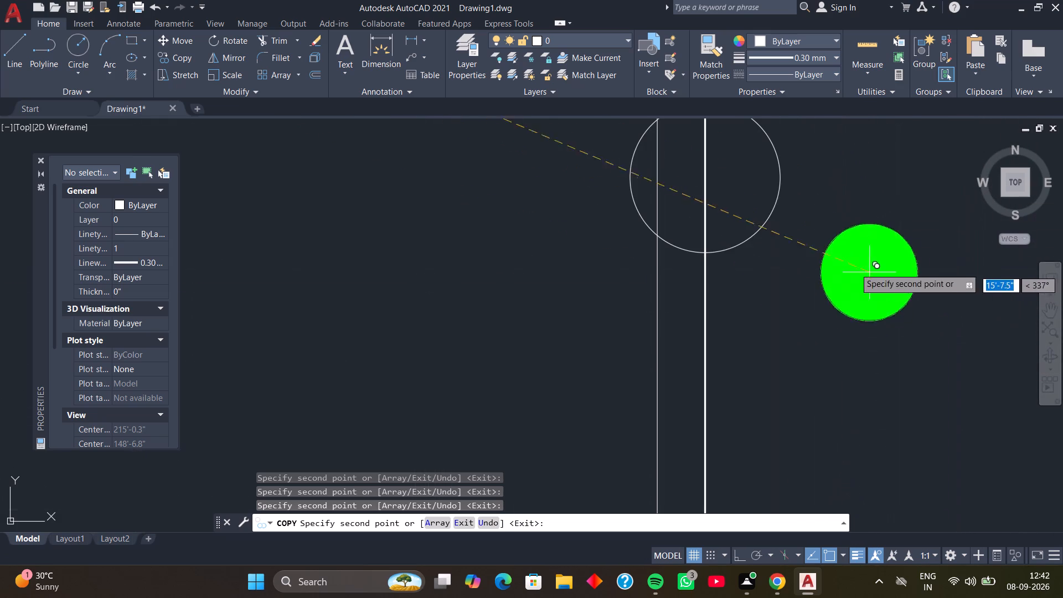
middle_click_drag(706, 169, 725, 228)
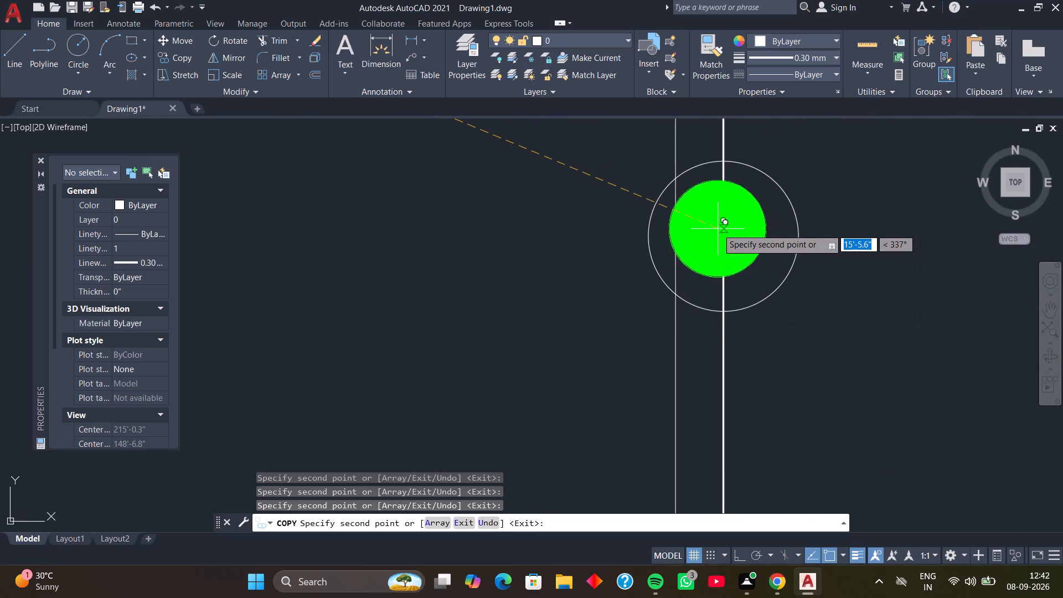
left_click(722, 237)
scroll(851, 254, "down", 3)
middle_click_drag(857, 353, 835, 231)
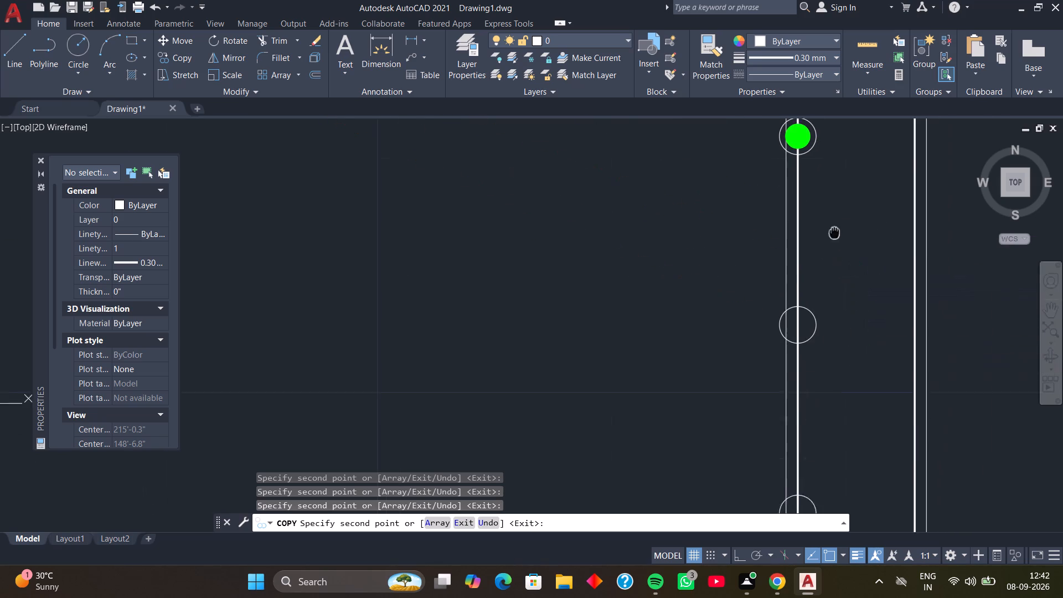
middle_click_drag(835, 231, 835, 229)
middle_click_drag(830, 281, 828, 237)
scroll(810, 297, "up", 4)
middle_click_drag(727, 189, 788, 353)
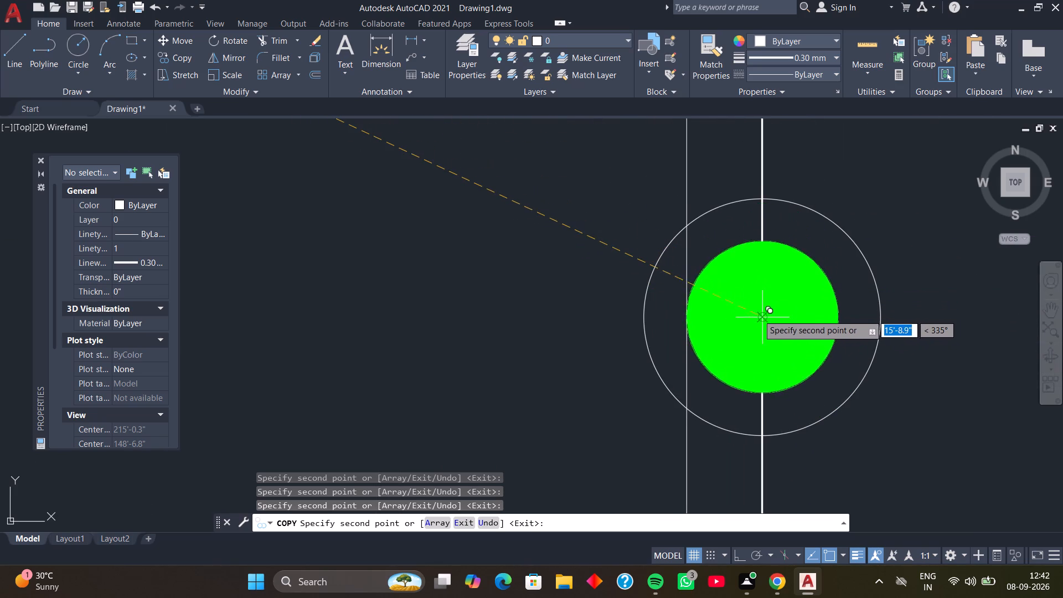
left_click(758, 317)
Place copies of the green dot on the last two division points at the lower end of the inner core line.
scroll(894, 293, "down", 3)
middle_click_drag(910, 408, 860, 226)
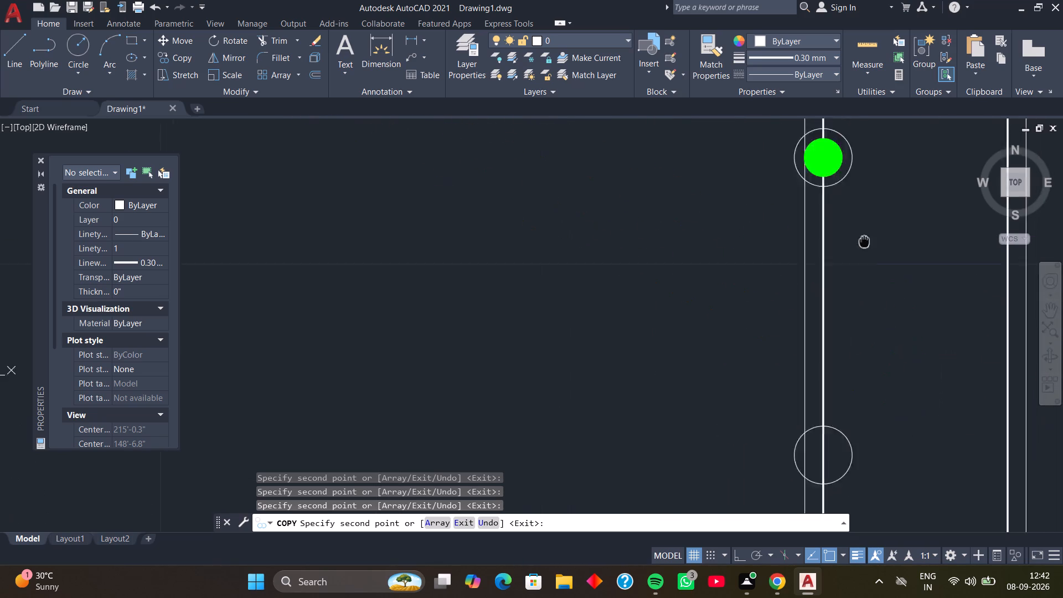
middle_click_drag(860, 226, 847, 164)
middle_click_drag(868, 321, 822, 158)
scroll(822, 156, "up", 1)
scroll(756, 207, "up", 1)
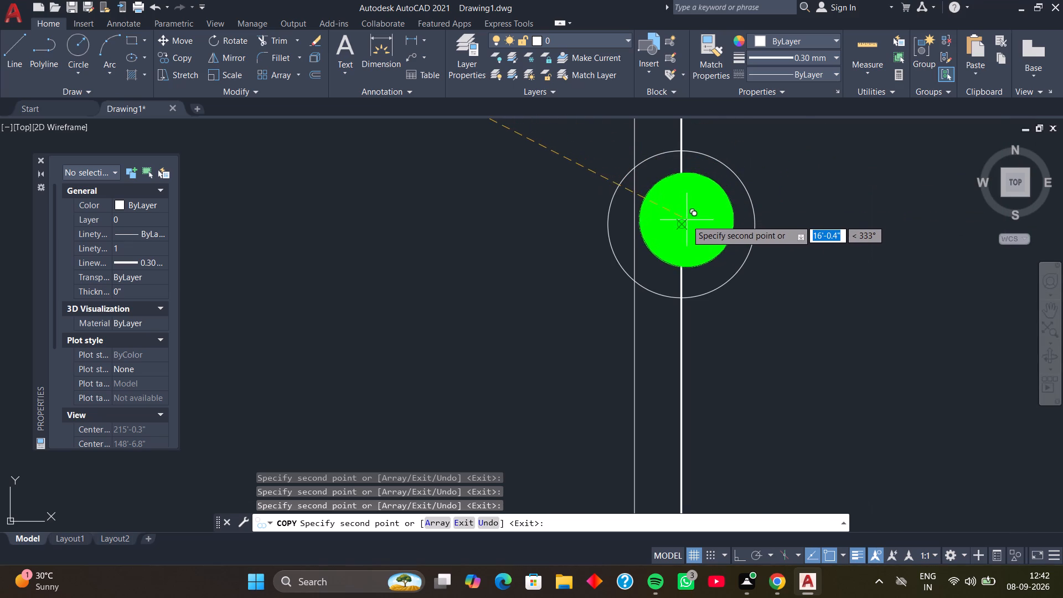
left_click(685, 223)
scroll(779, 234, "down", 3)
middle_click_drag(817, 364, 816, 152)
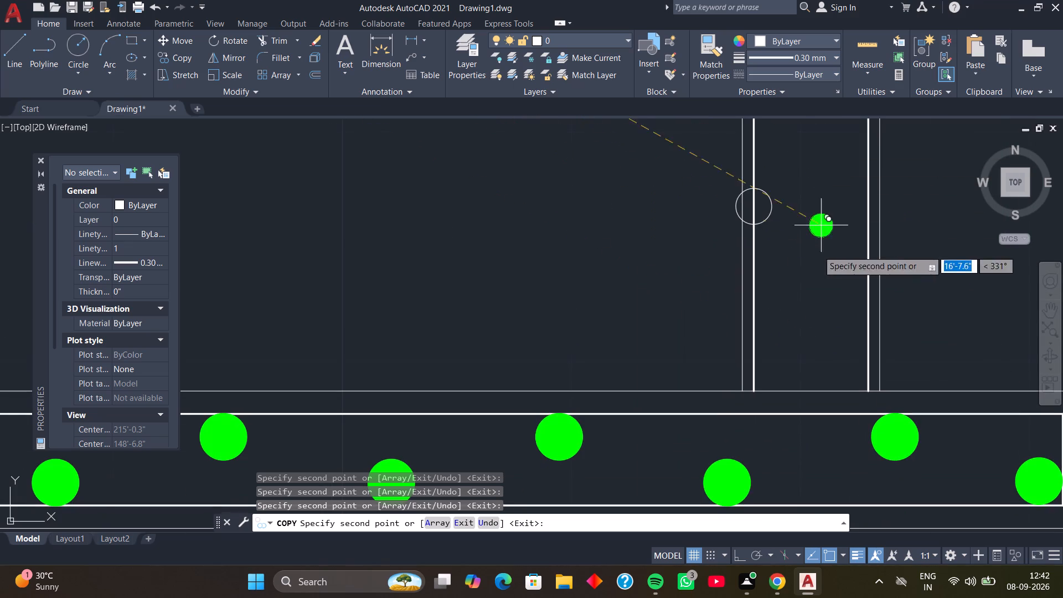
scroll(754, 210, "up", 1)
left_click(754, 200)
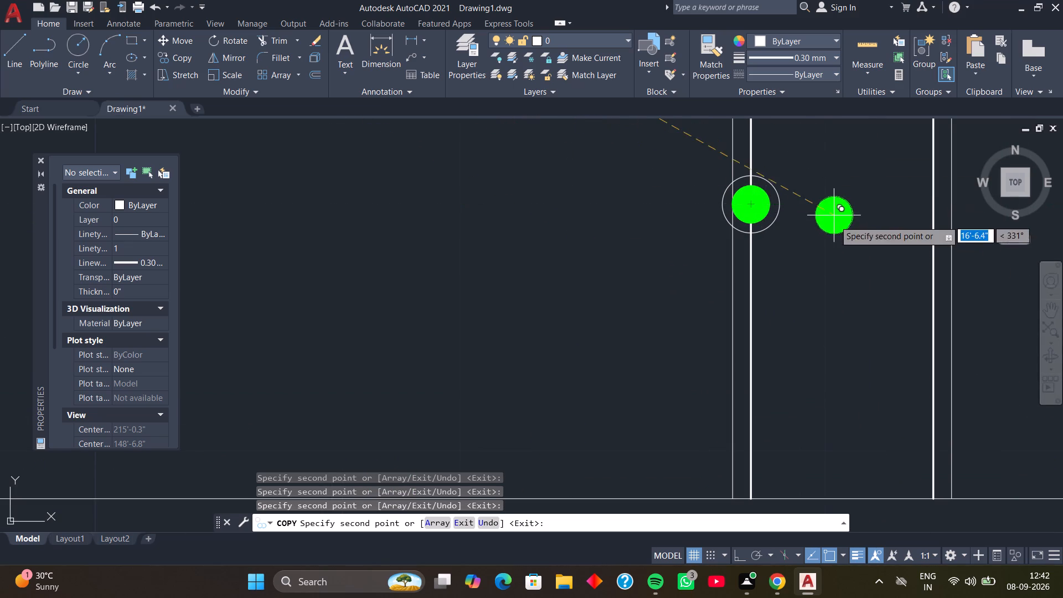
Place a final dot copy inside the wall core, at the foot of the inner core line where it meets the bottom wall, and end Copy.
scroll(824, 275, "down", 2)
middle_click_drag(822, 308, 808, 284)
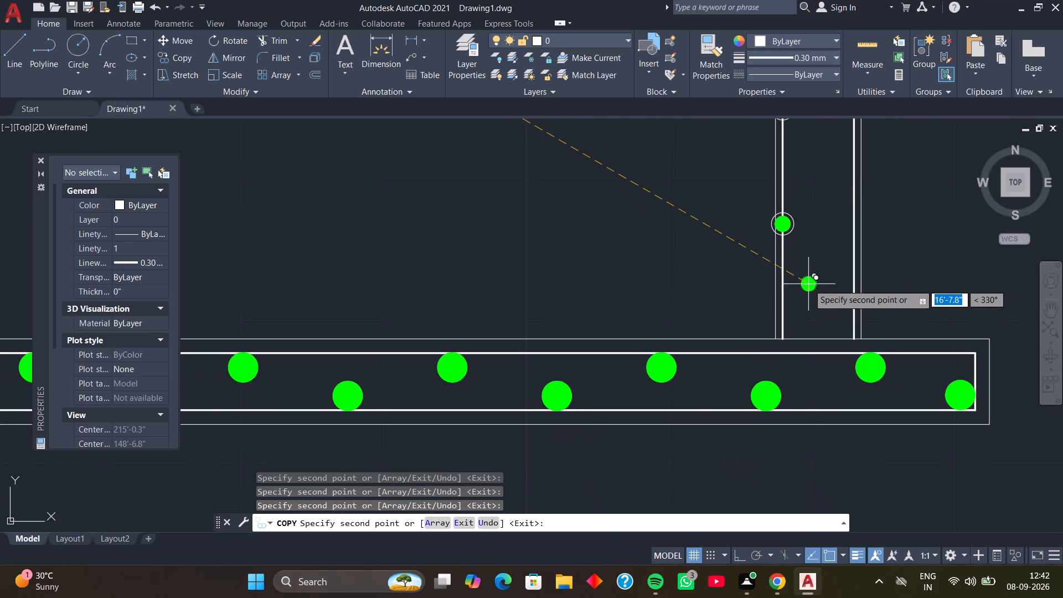
scroll(796, 324, "up", 2)
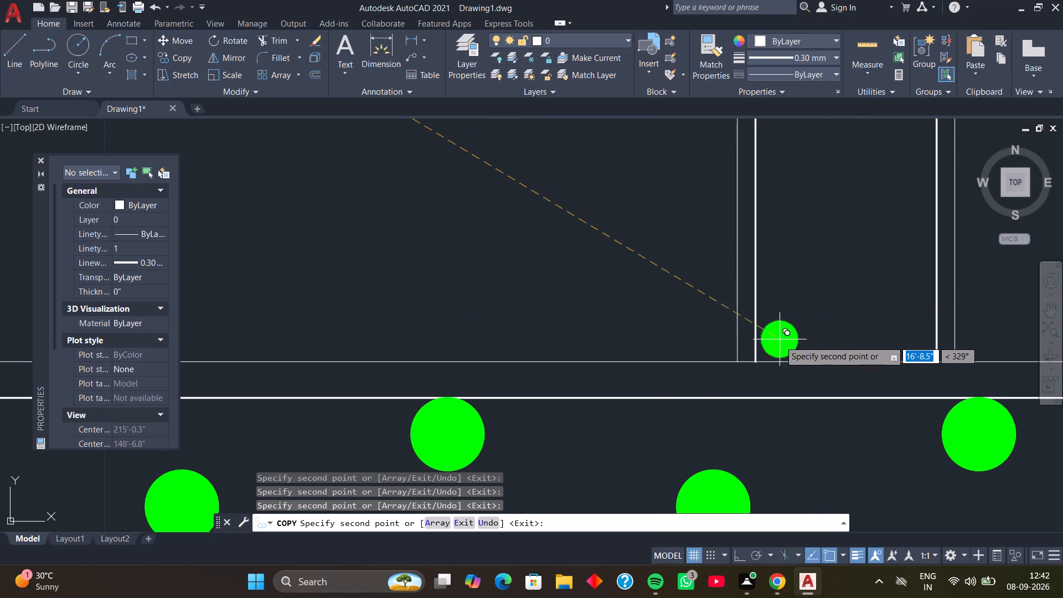
left_click(774, 343)
scroll(788, 269, "down", 3)
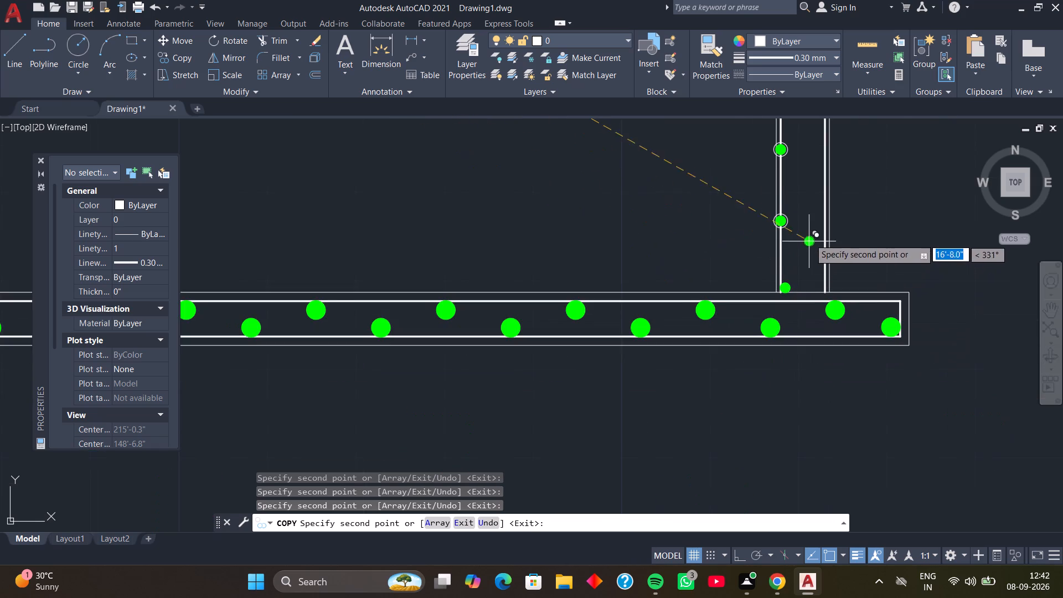
middle_click_drag(809, 236, 825, 317)
key("space")
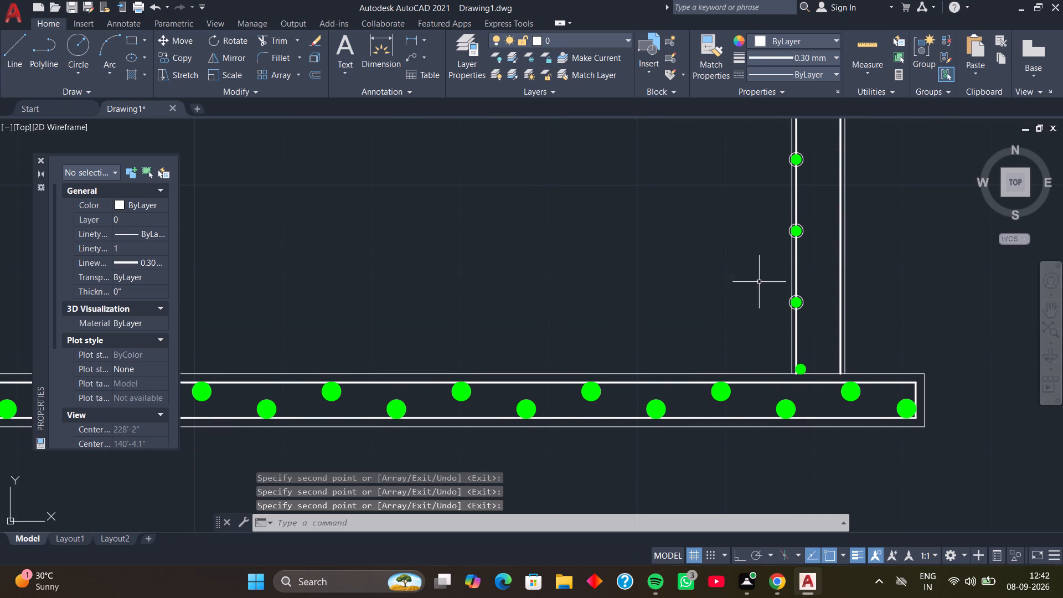
Select the three lowest division point markers on the right-hand wall's inner core line, leaving the green dots unselected.
scroll(765, 286, "up", 4)
middle_click_drag(805, 297, 643, 255)
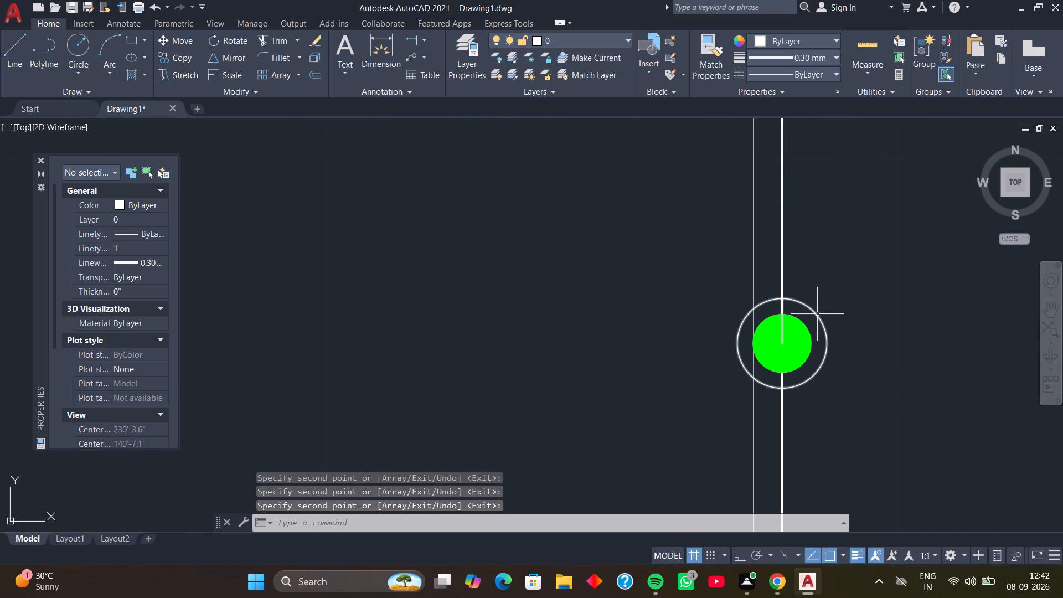
left_click(819, 312)
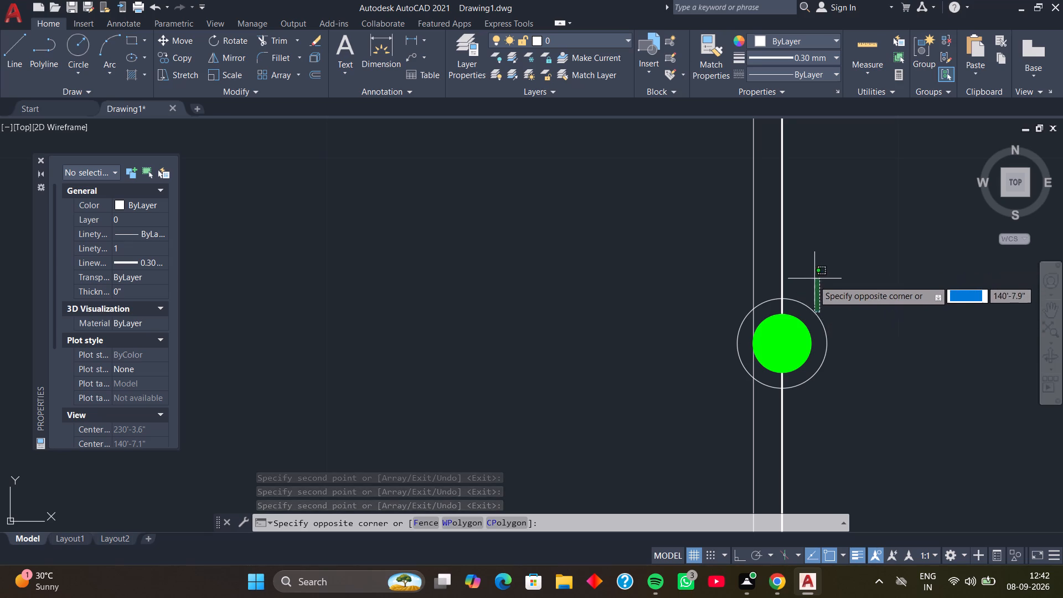
left_click(801, 297)
scroll(834, 254, "down", 2)
middle_click_drag(848, 226, 819, 391)
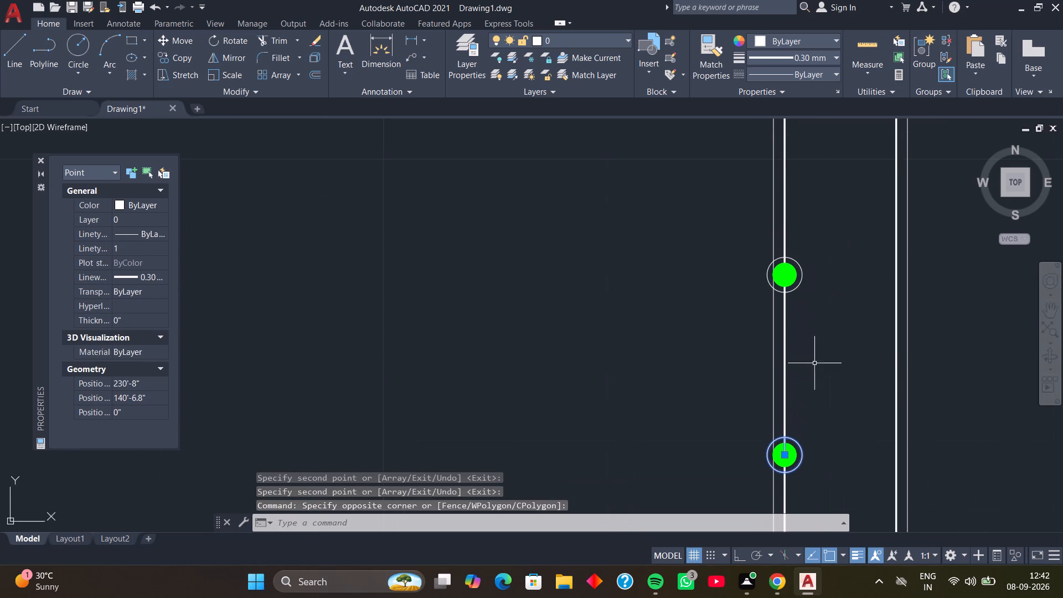
middle_click_drag(809, 249, 809, 274)
scroll(809, 278, "up", 4)
left_click_drag(769, 296, 750, 319)
left_click(702, 348)
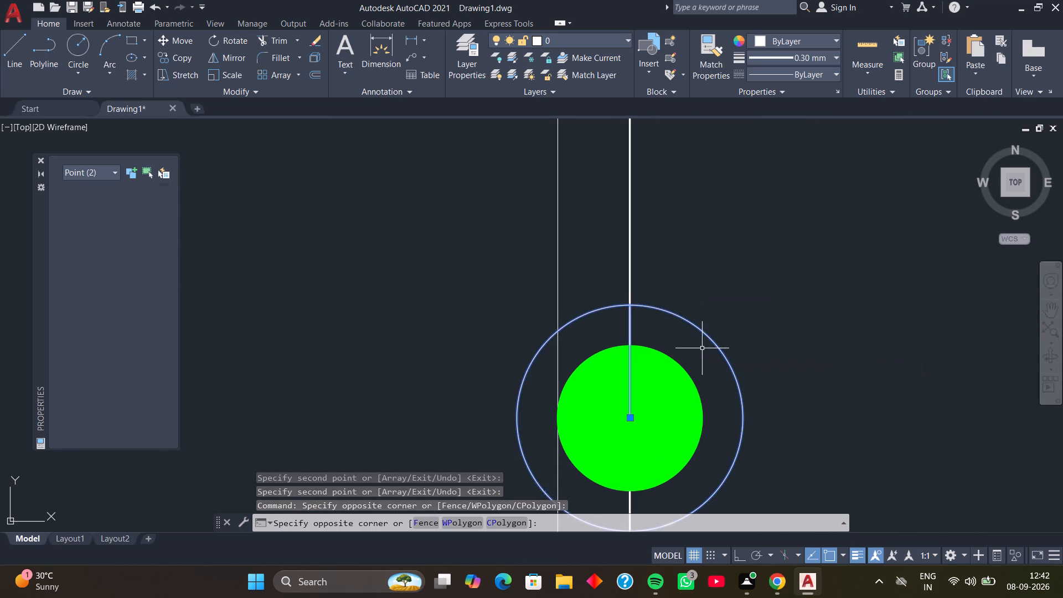
scroll(724, 238, "down", 2)
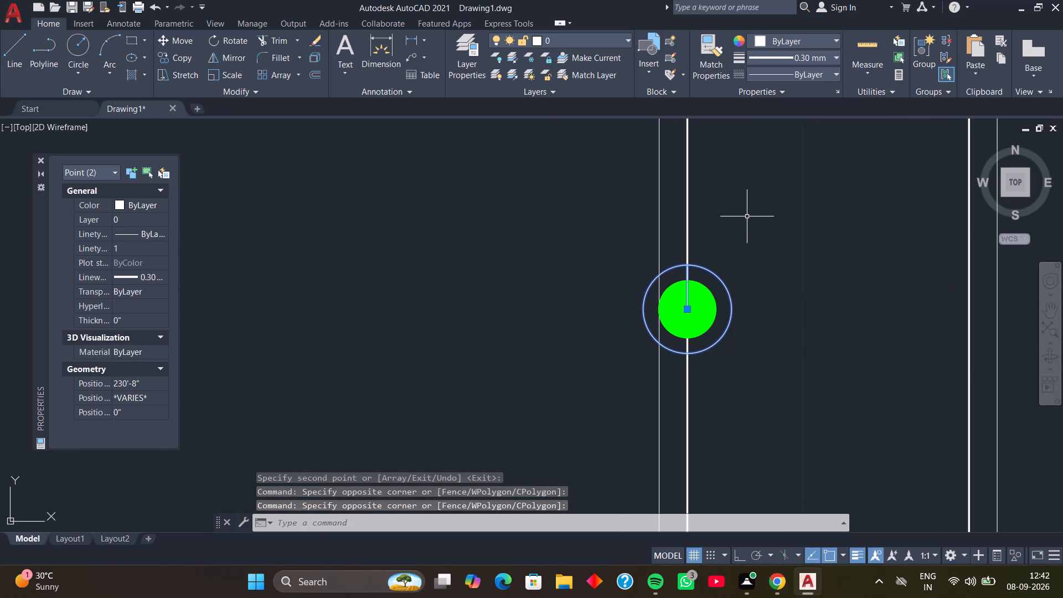
scroll(754, 210, "down", 1)
middle_click_drag(766, 180, 734, 352)
middle_click_drag(749, 223, 743, 342)
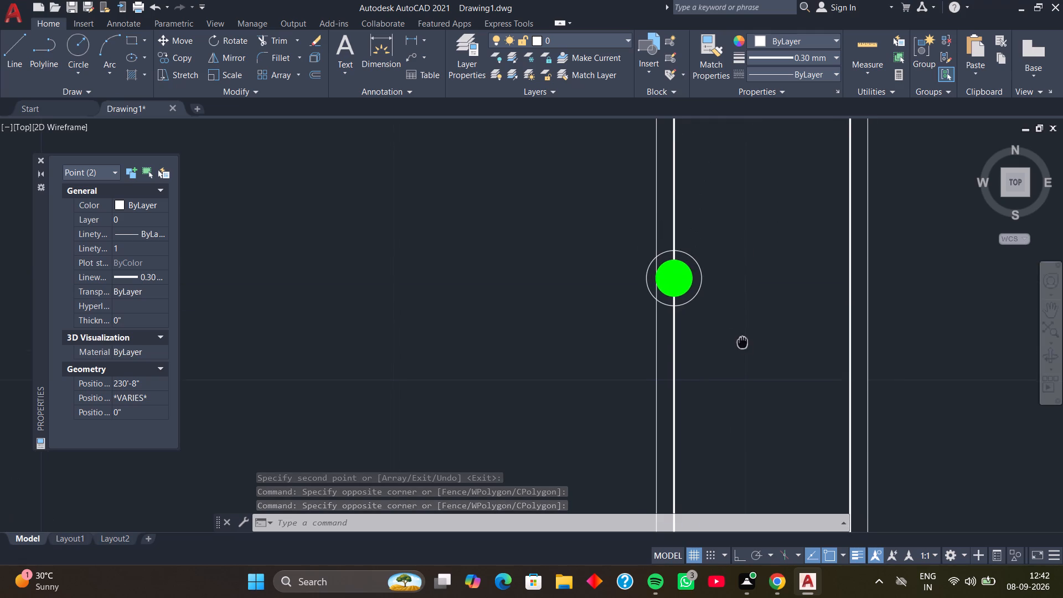
middle_click_drag(743, 342, 743, 342)
scroll(731, 246, "up", 2)
left_click_drag(731, 244, 711, 265)
left_click(637, 311)
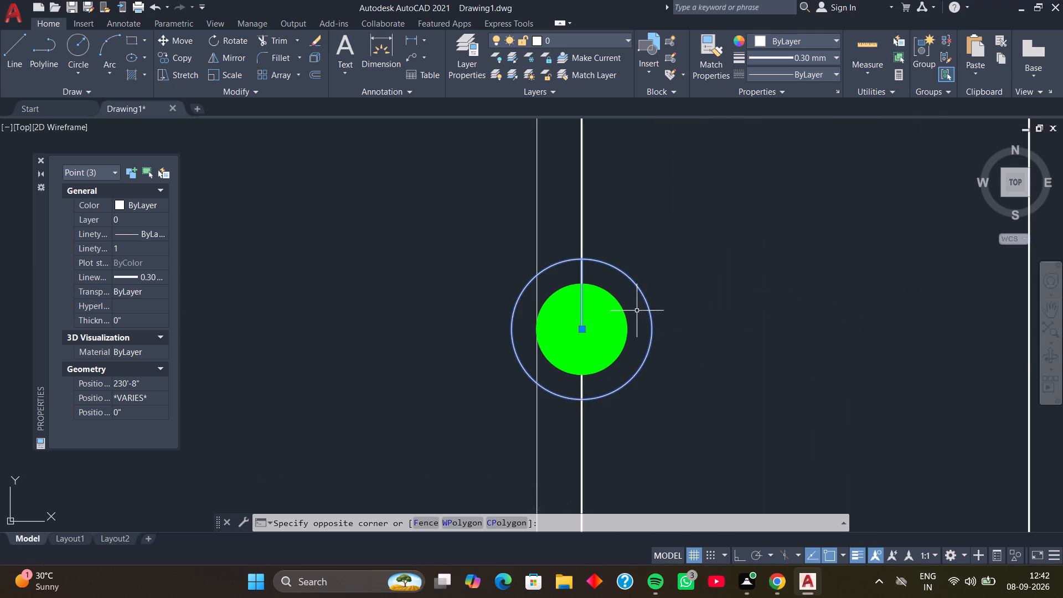
Add the fourth and fifth division point markers from the bottom of the inner core line to the selection.
scroll(745, 248, "down", 3)
middle_click_drag(789, 240, 835, 431)
middle_click_drag(845, 241, 850, 310)
scroll(817, 331, "up", 4)
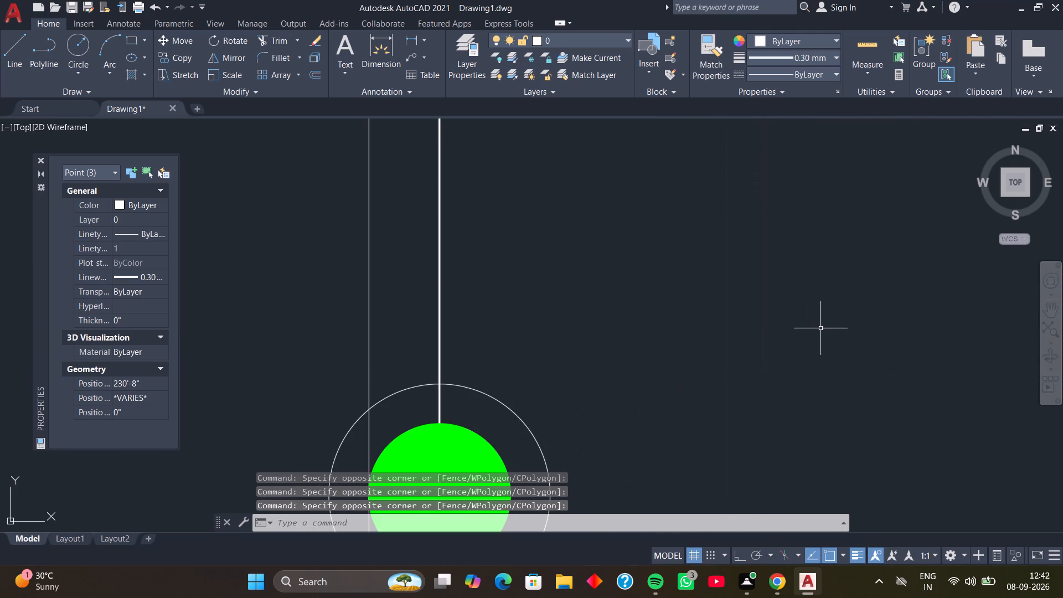
scroll(830, 336, "down", 2)
middle_click_drag(828, 349, 981, 265)
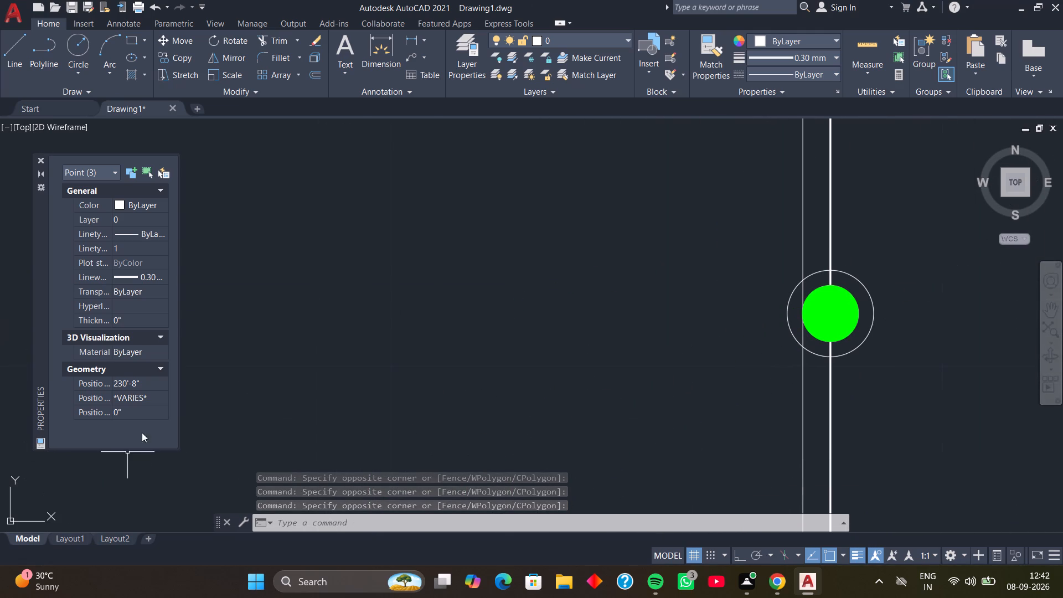
left_click(910, 288)
left_click(863, 331)
scroll(860, 214, "down", 2)
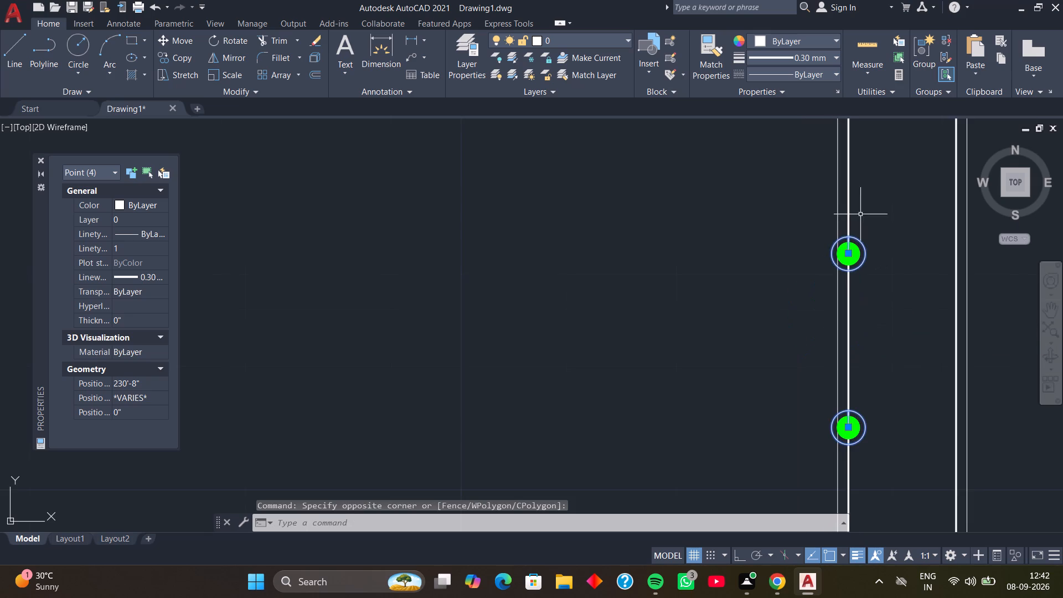
middle_click_drag(869, 185, 798, 463)
scroll(806, 352, "up", 3)
middle_click_drag(780, 406, 793, 328)
scroll(799, 310, "up", 2)
left_click_drag(800, 234, 791, 248)
left_click_drag(634, 407, 643, 402)
Add the sixth and seventh division point markers from the bottom of the same core line to the selection.
scroll(698, 375, "down", 3)
middle_click_drag(714, 303, 751, 479)
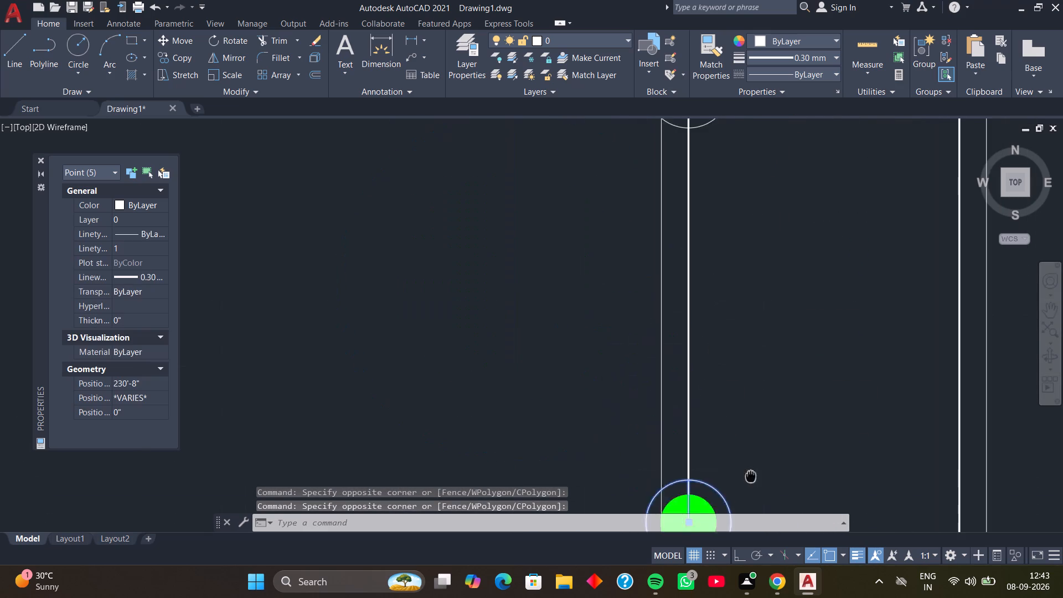
middle_click_drag(751, 479, 752, 487)
middle_click_drag(762, 280, 804, 493)
scroll(813, 300, "up", 2)
left_click_drag(838, 273, 834, 281)
left_click(701, 395)
scroll(703, 300, "down", 2)
middle_click_drag(704, 245, 732, 465)
middle_click_drag(765, 261, 781, 485)
scroll(746, 362, "up", 2)
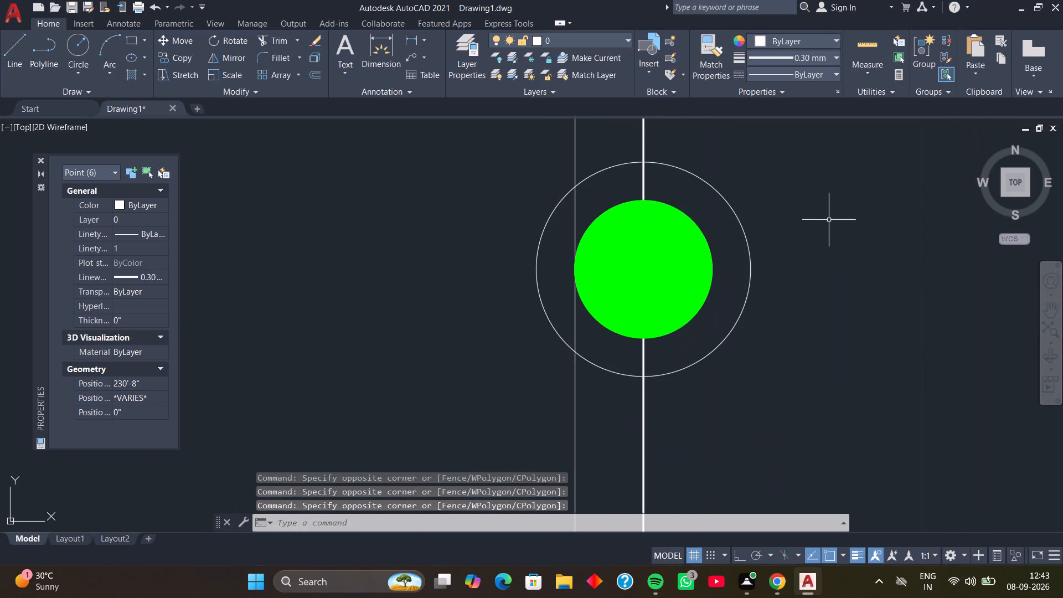
left_click_drag(832, 217, 827, 244)
left_click(737, 355)
Add the eighth and ninth division point markers from the bottom of the right-hand wall's inner core line to the selection.
scroll(732, 329, "down", 2)
scroll(766, 235, "down", 1)
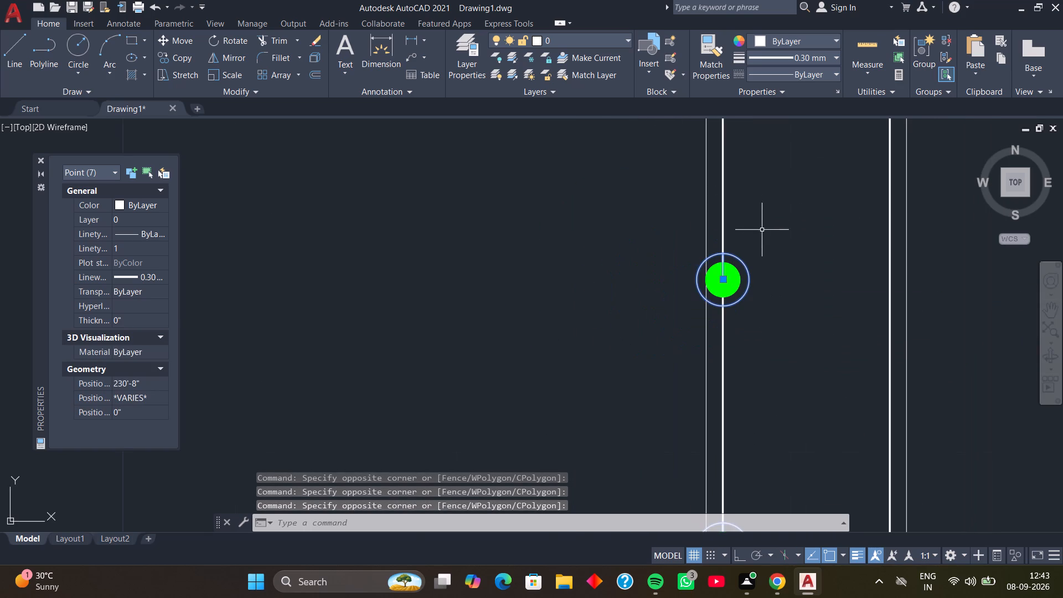
middle_click_drag(760, 206, 749, 453)
middle_click_drag(720, 316, 720, 370)
scroll(737, 335, "up", 3)
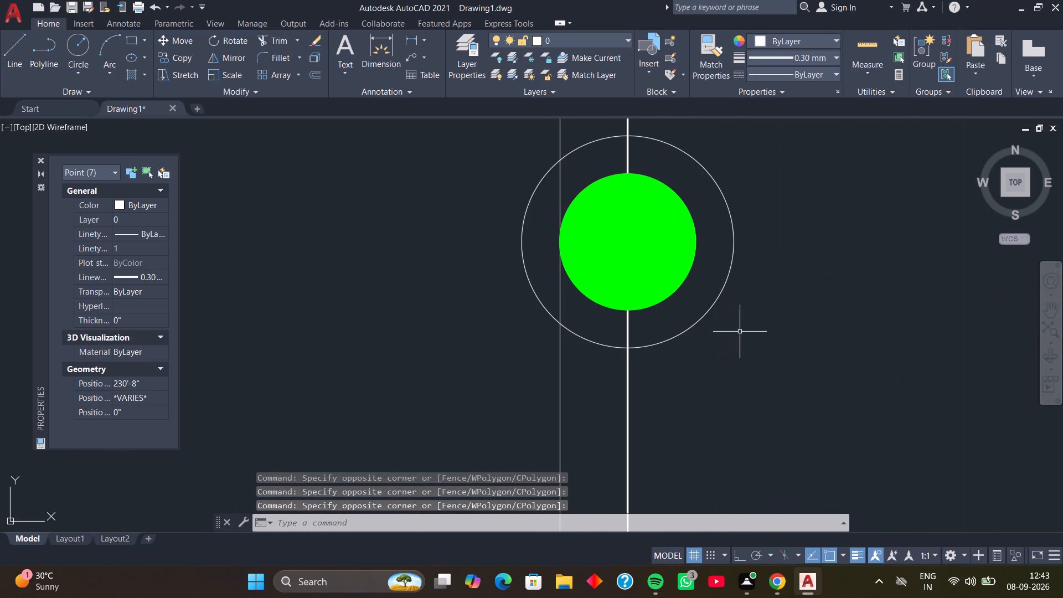
left_click_drag(792, 207, 785, 222)
left_click(724, 305)
scroll(716, 300, "down", 3)
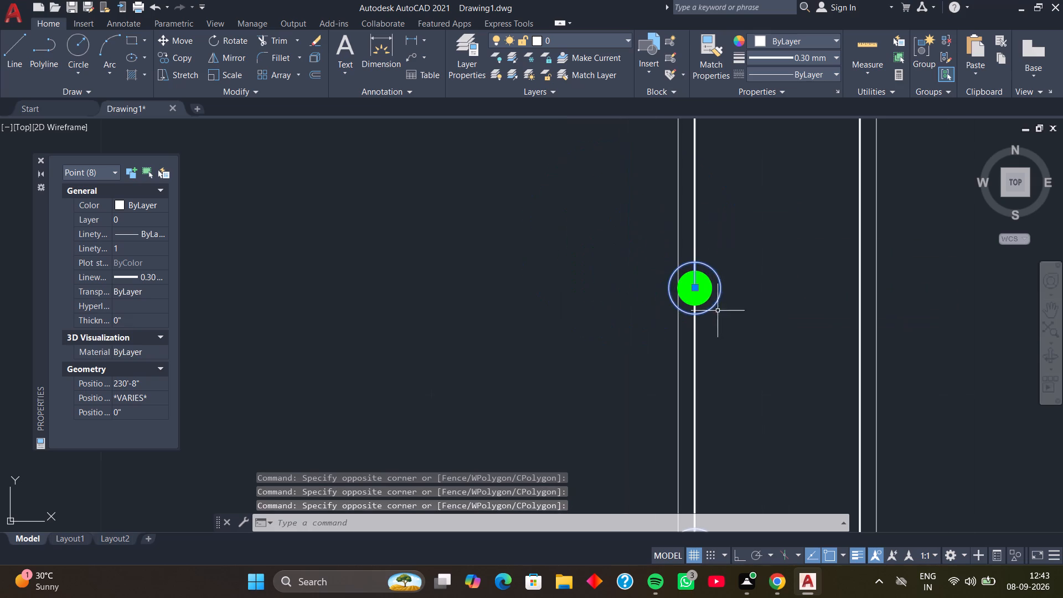
middle_click_drag(762, 250, 759, 497)
middle_click_drag(731, 357, 726, 405)
scroll(707, 384, "up", 2)
middle_click_drag(709, 307, 707, 397)
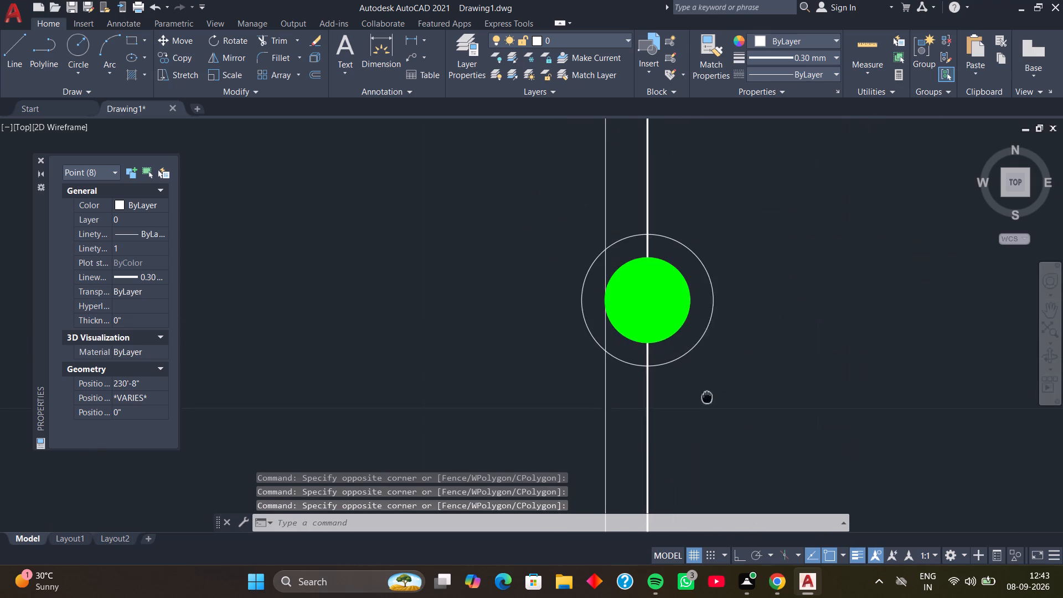
middle_click_drag(707, 397, 711, 406)
scroll(732, 349, "up", 1)
left_click_drag(770, 244, 766, 256)
left_click(684, 353)
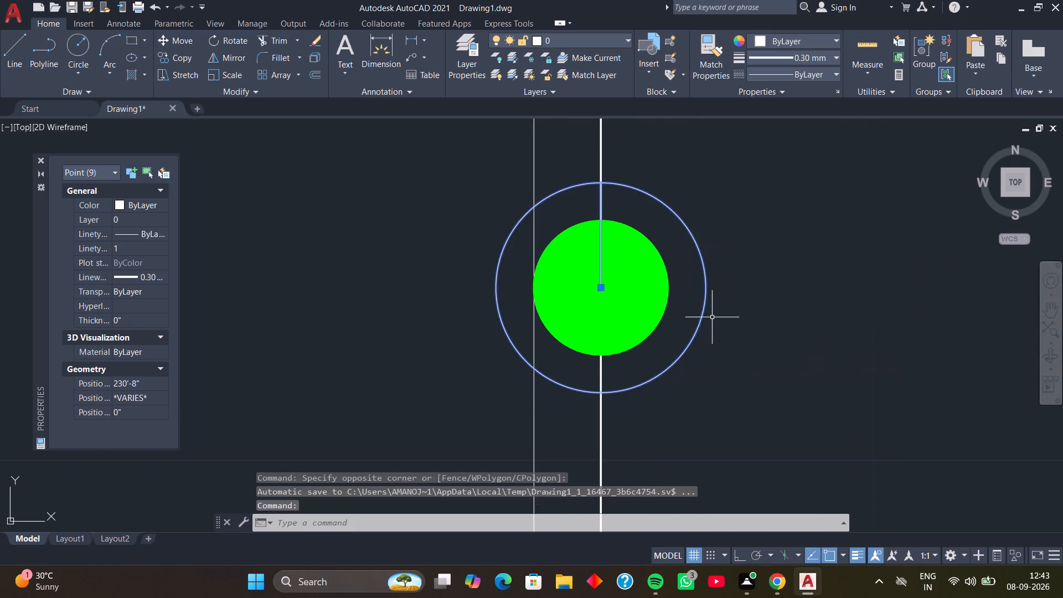
Add the tenth and eleventh division point markers from the bottom of the same core line to the selection.
scroll(713, 320, "down", 2)
middle_click_drag(742, 281, 736, 564)
middle_click_drag(746, 337, 746, 504)
scroll(703, 405, "up", 2)
middle_click_drag(713, 348, 725, 414)
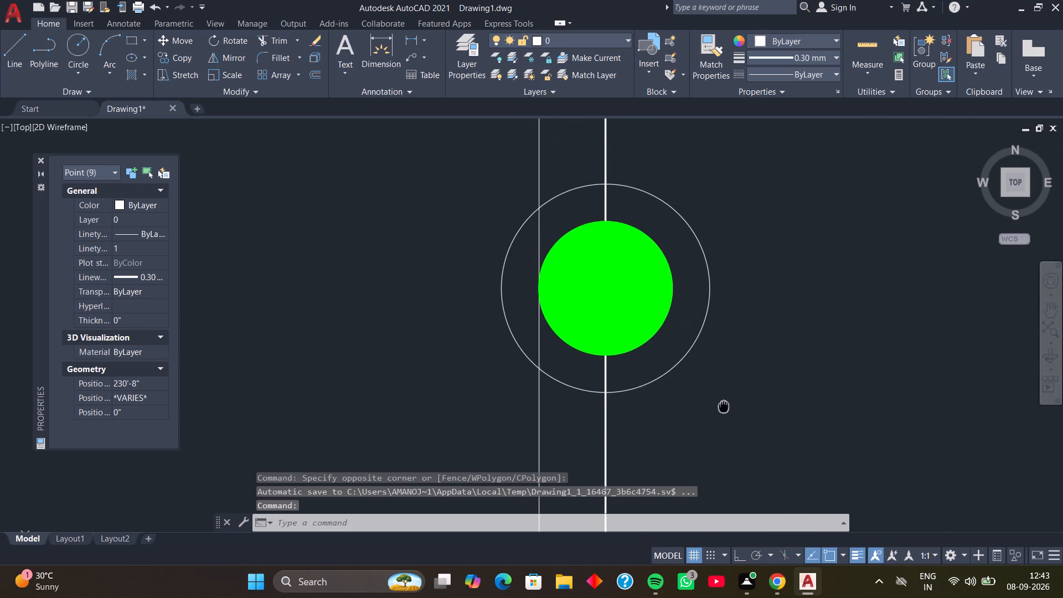
middle_click_drag(725, 414, 731, 439)
left_click_drag(788, 284, 757, 324)
left_click(695, 396)
scroll(721, 326, "down", 3)
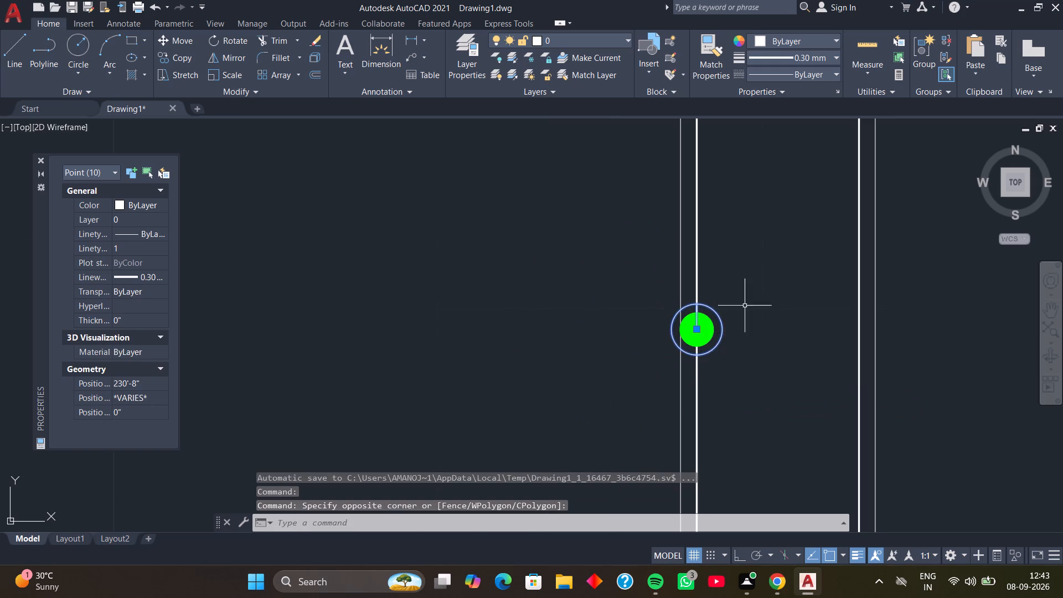
middle_click_drag(752, 257, 755, 529)
scroll(741, 363, "up", 3)
left_click_drag(749, 249, 749, 254)
left_click(649, 372)
Add the twelfth and thirteenth division point markers from the bottom of the core line to the selection.
scroll(683, 333, "down", 3)
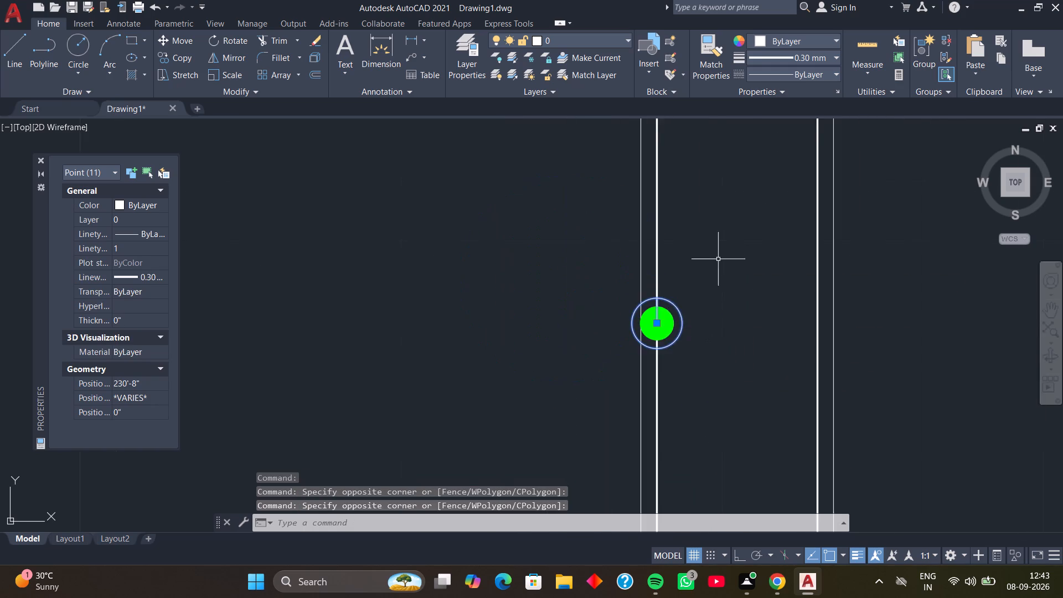
scroll(717, 264, "down", 2)
middle_click_drag(720, 263, 749, 415)
middle_click_drag(733, 356, 732, 406)
scroll(727, 404, "up", 4)
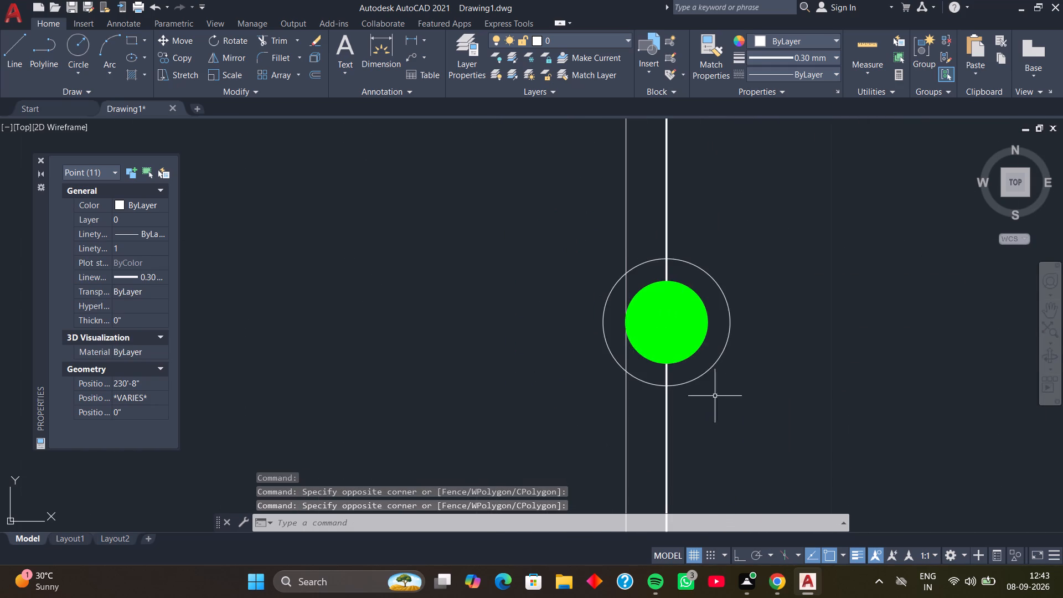
scroll(707, 385, "up", 2)
scroll(687, 344, "down", 1)
middle_click_drag(694, 325, 674, 370)
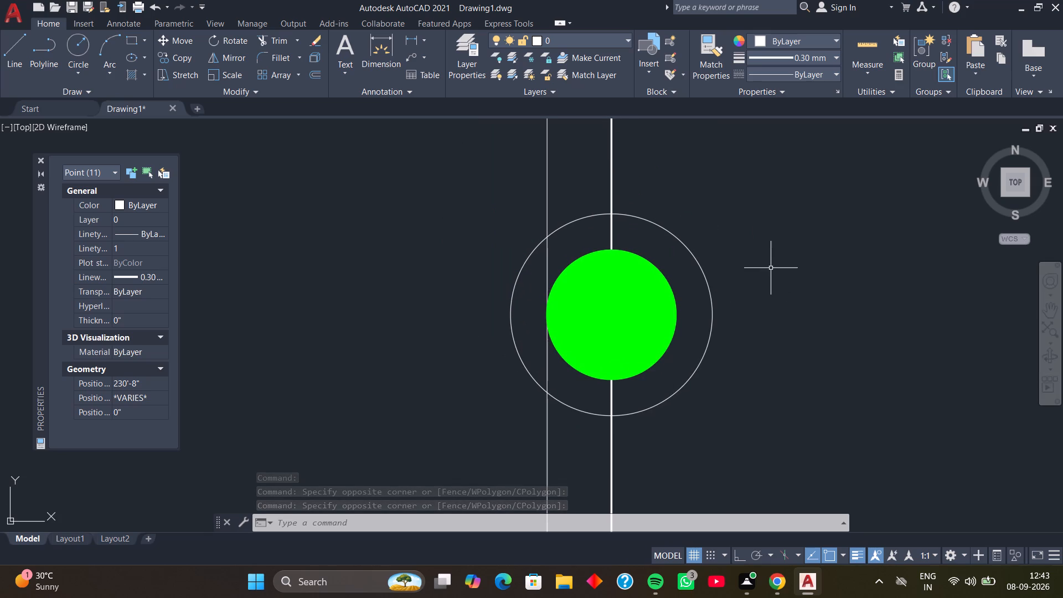
left_click_drag(773, 266, 772, 285)
left_click(699, 405)
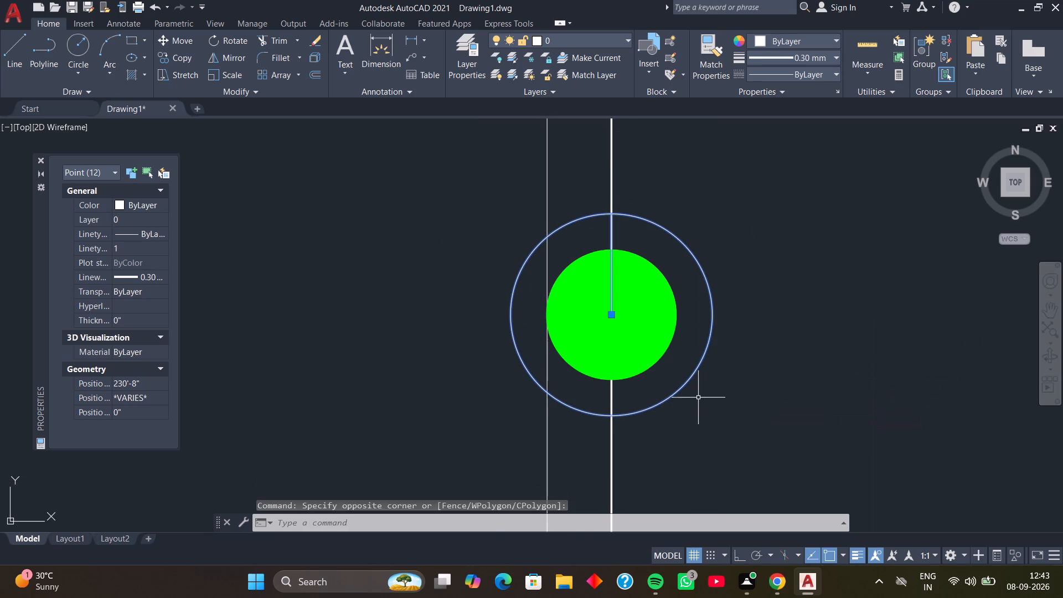
scroll(727, 271, "down", 2)
middle_click_drag(732, 209, 691, 391)
middle_click_drag(694, 243, 679, 410)
middle_click_drag(693, 261, 692, 275)
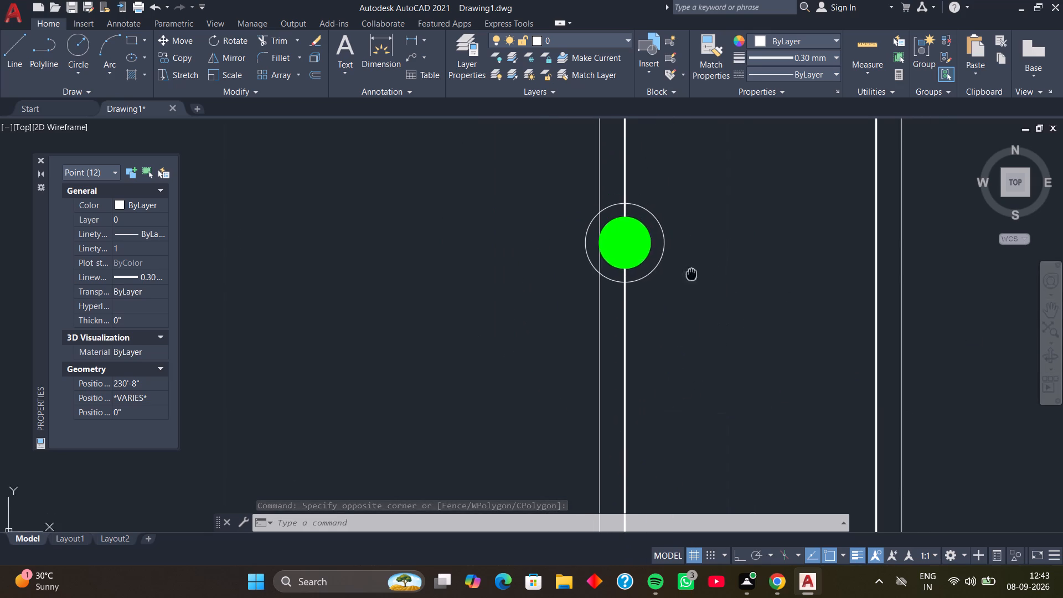
middle_click_drag(692, 275, 679, 315)
scroll(669, 292, "up", 2)
left_click_drag(658, 212, 648, 252)
left_click(602, 353)
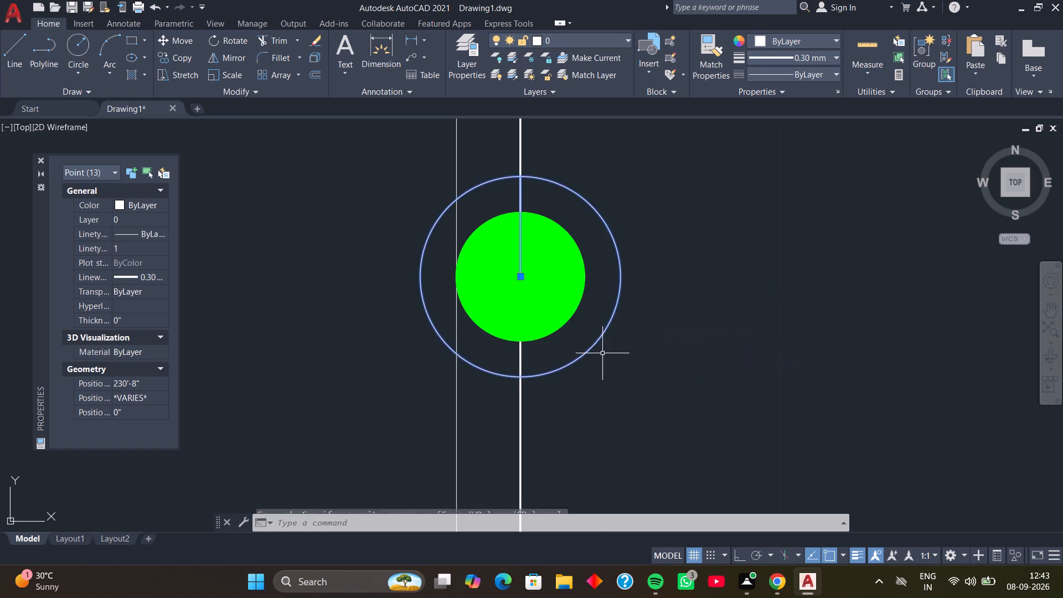
Add the topmost division point marker to the selection and erase all the selected markers, keeping the green dots.
scroll(648, 310, "down", 3)
middle_click_drag(679, 225, 686, 444)
middle_click_drag(683, 303, 685, 346)
scroll(673, 332, "up", 2)
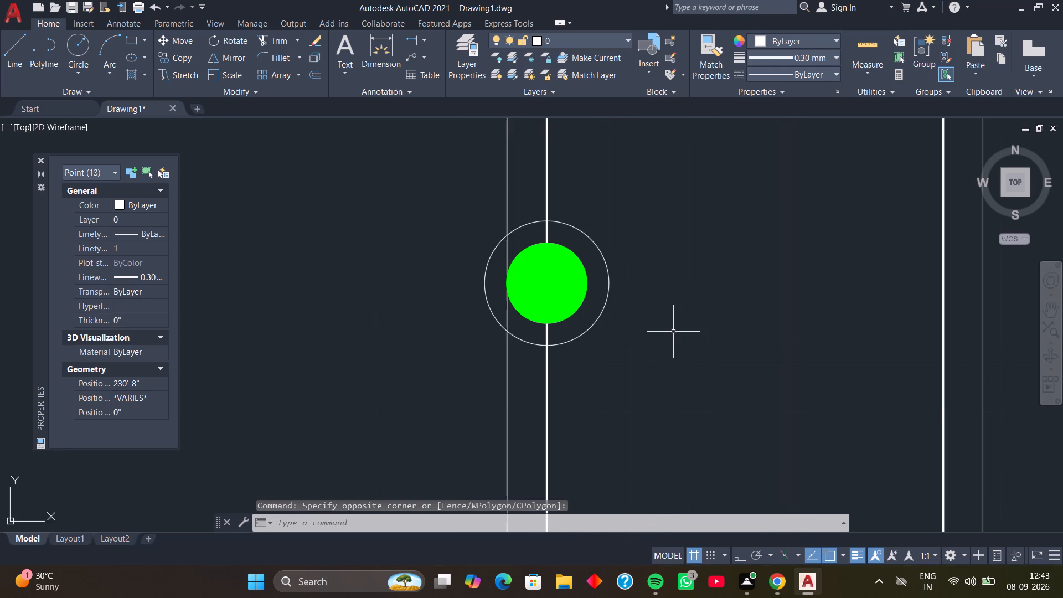
left_click_drag(670, 243, 632, 296)
left_click(600, 353)
scroll(638, 326, "down", 2)
middle_click_drag(668, 244, 667, 273)
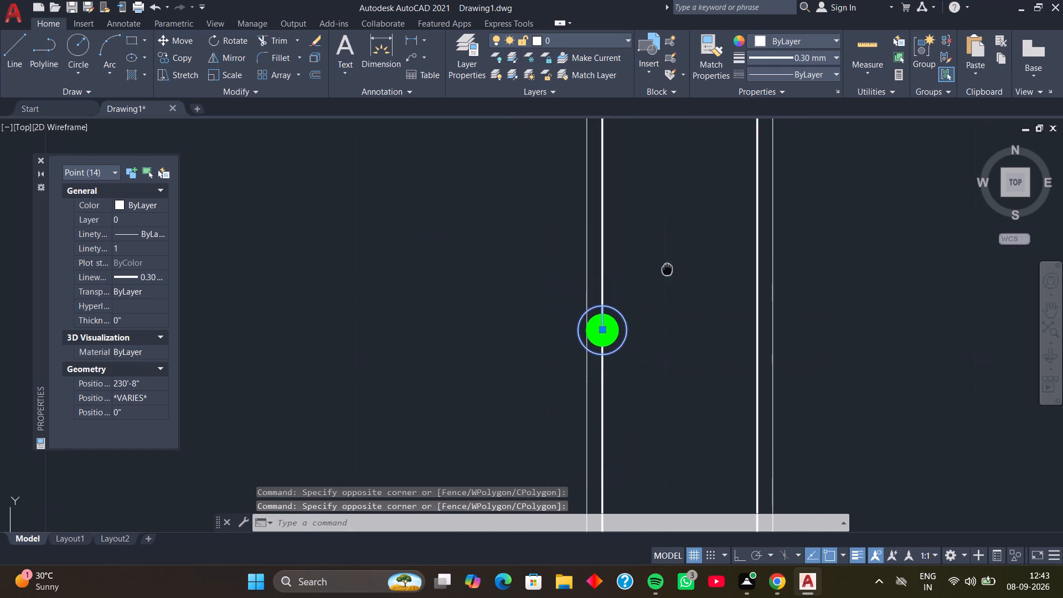
middle_click_drag(667, 273, 677, 432)
scroll(701, 375, "down", 3)
middle_click_drag(711, 418, 667, 262)
scroll(665, 333, "up", 1)
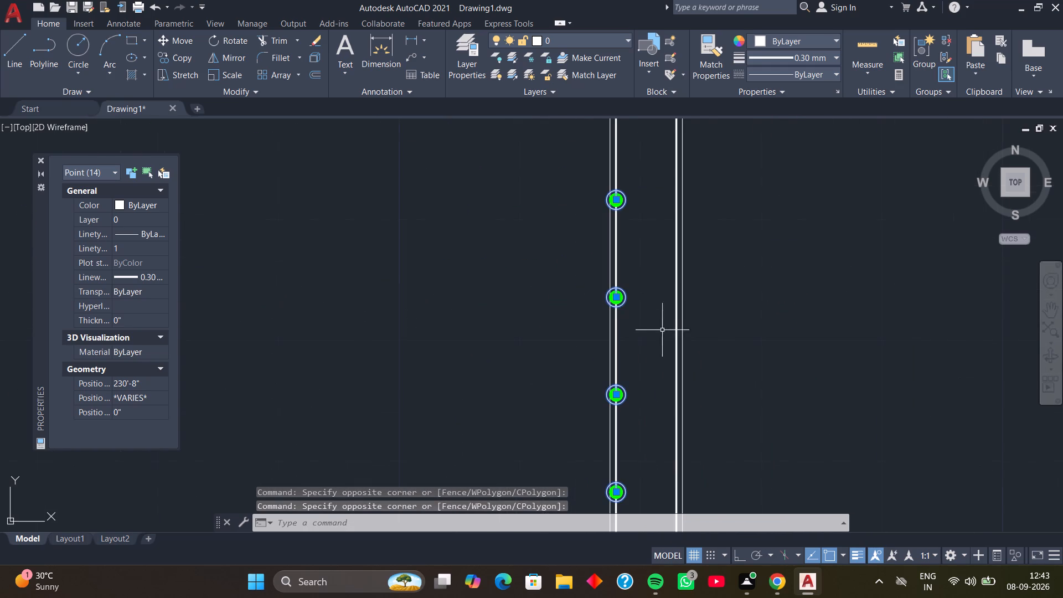
key("Delete")
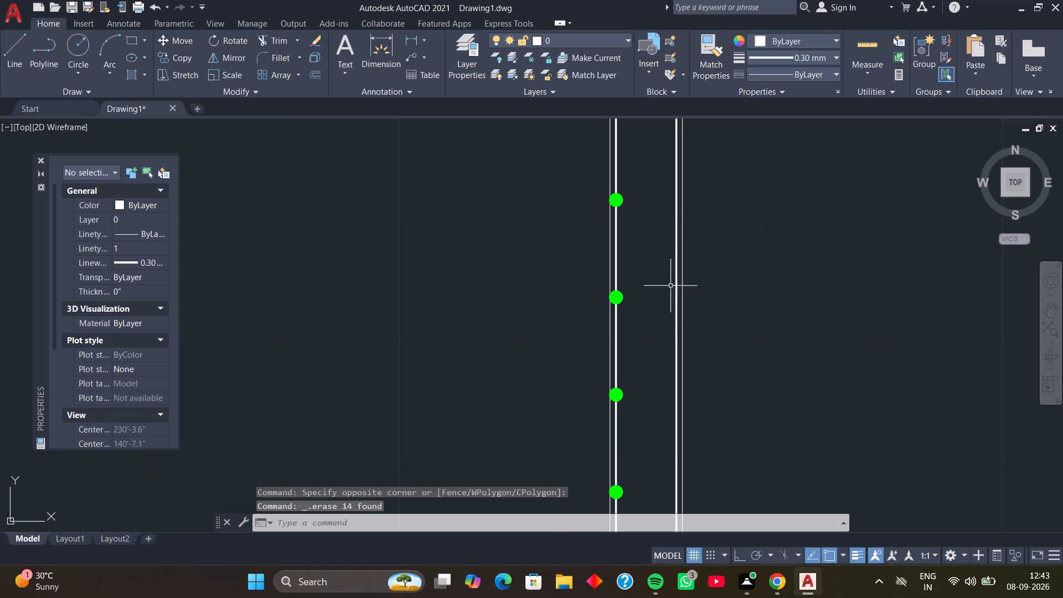
Copy the topmost small green dot by its left quadrant to the inner core line's upper corner, just inside the wall core.
scroll(664, 379, "down", 1)
middle_click_drag(646, 451, 596, 313)
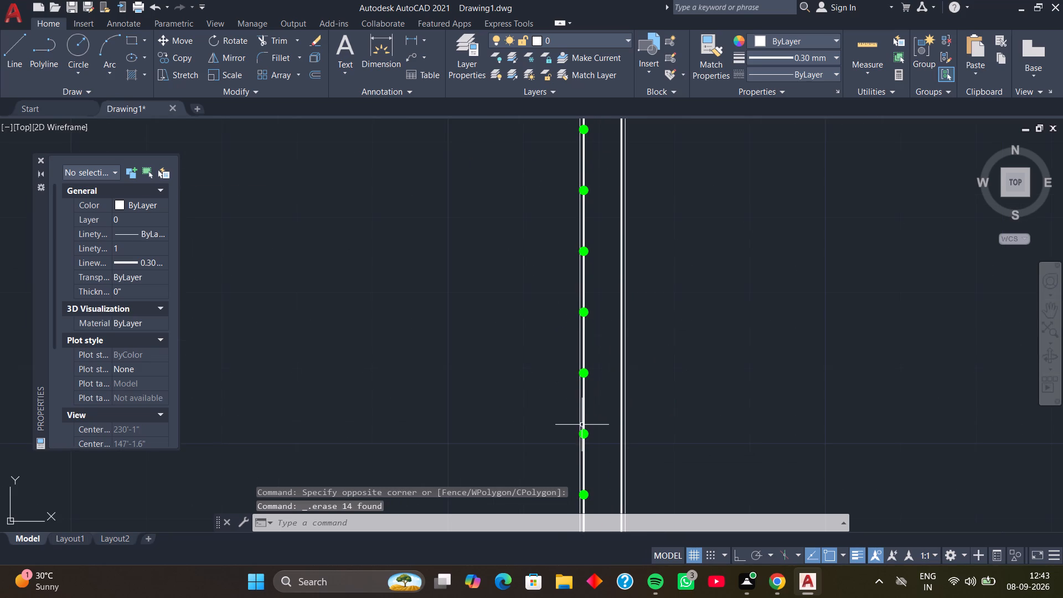
middle_click_drag(598, 440, 585, 382)
middle_click_drag(584, 363, 599, 524)
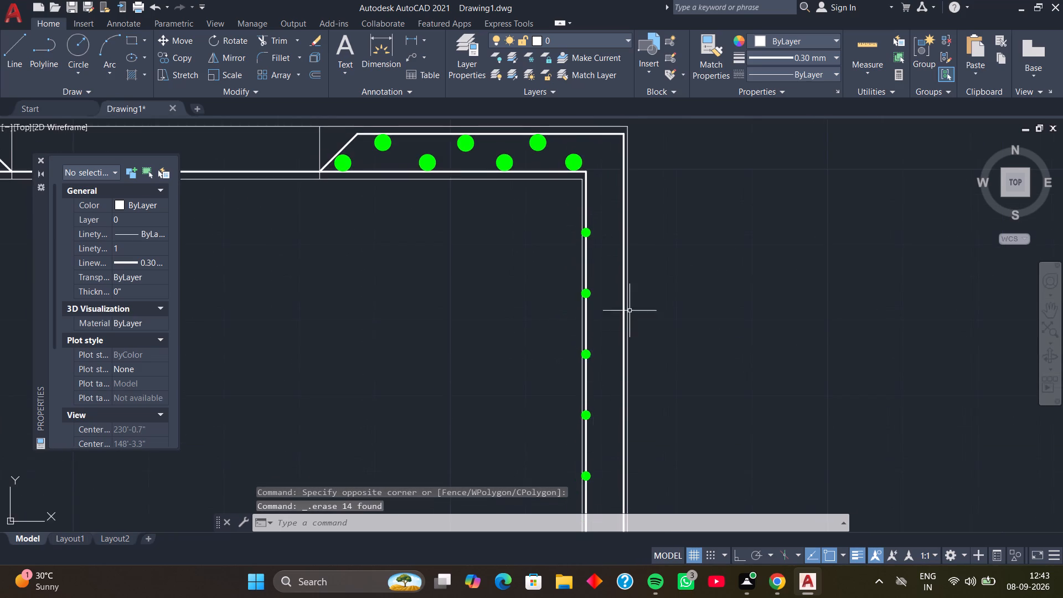
middle_click_drag(629, 311, 641, 430)
scroll(619, 372, "up", 3)
middle_click_drag(593, 299, 617, 429)
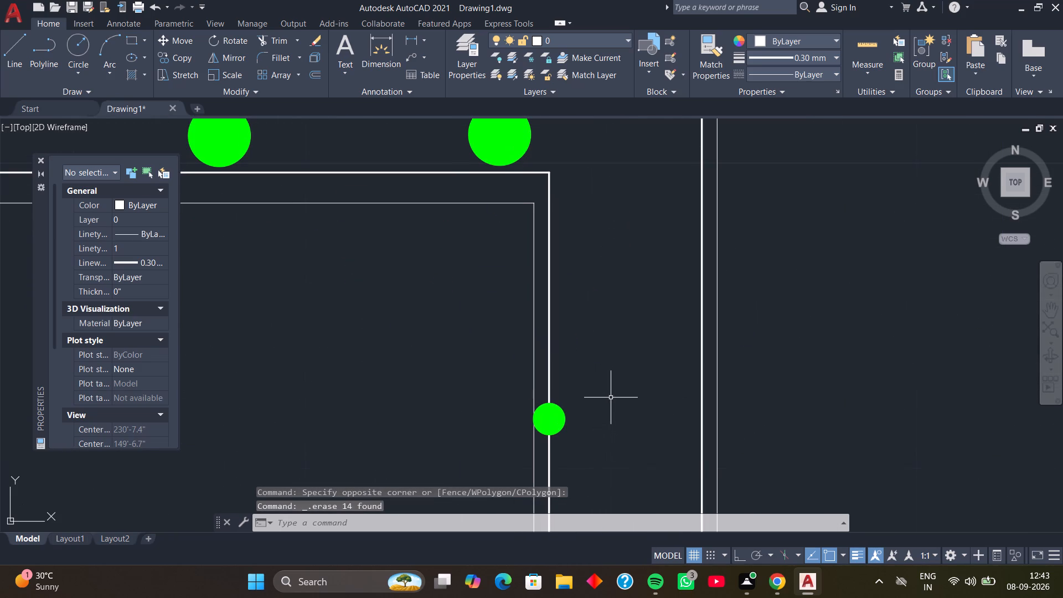
left_click_drag(580, 393, 576, 409)
left_click(561, 439)
key("c")
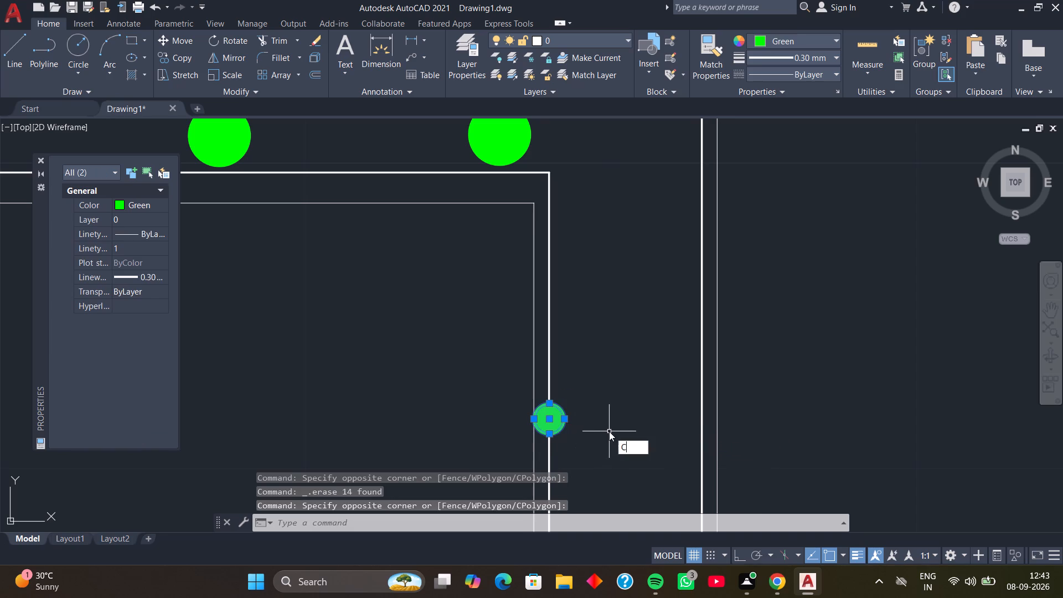
key("o")
key("space")
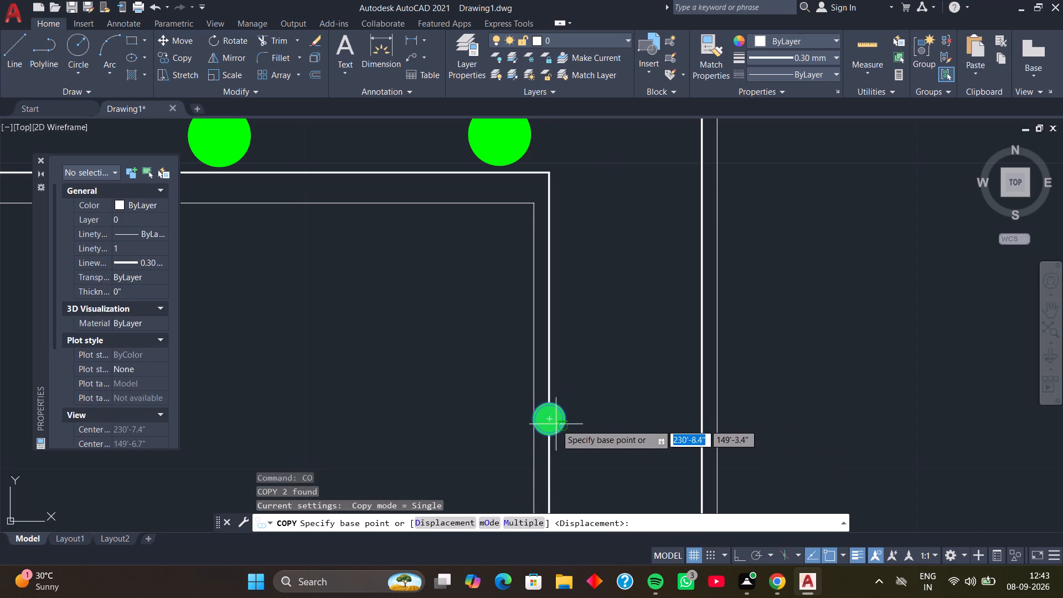
scroll(549, 426, "up", 2)
left_click(508, 412)
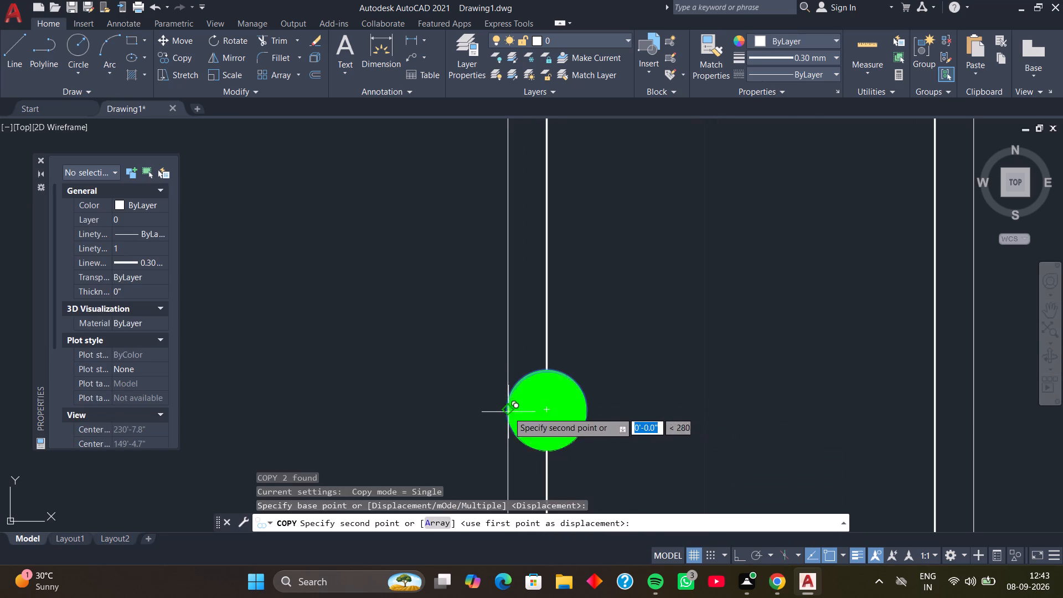
scroll(593, 331, "down", 3)
middle_click_drag(600, 260, 607, 334)
scroll(610, 279, "up", 3)
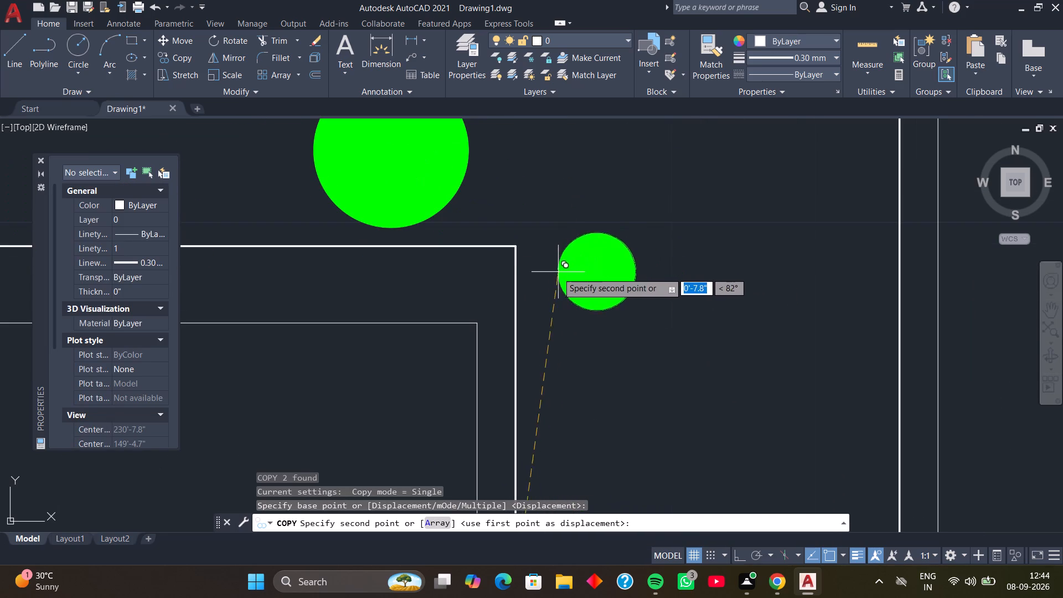
left_click(517, 248)
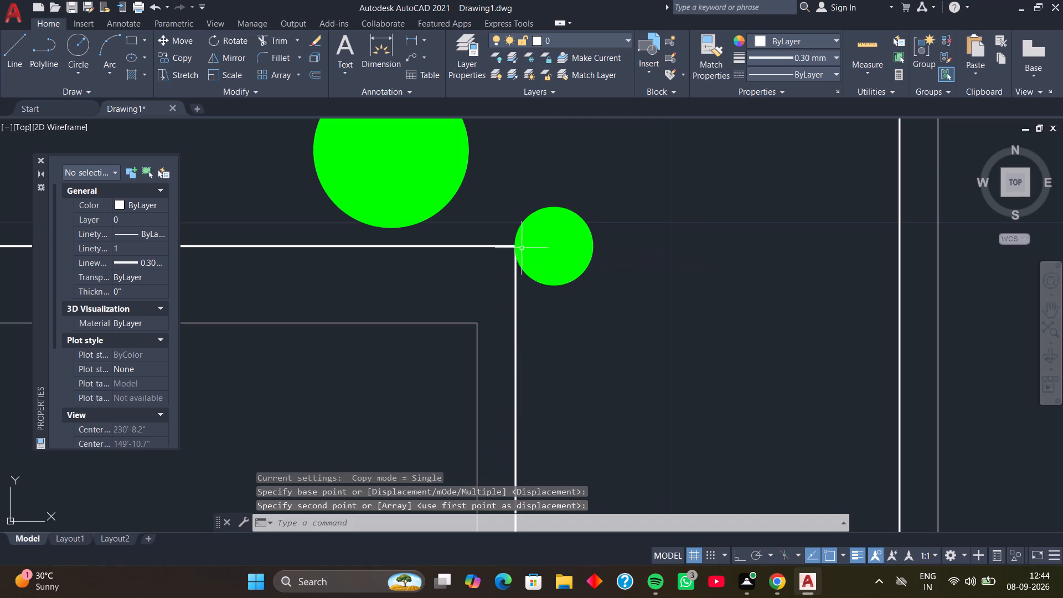
Move the first dot below the corner by its left quadrant onto the inner core line, placing it inside the wall core.
scroll(574, 311, "down", 3)
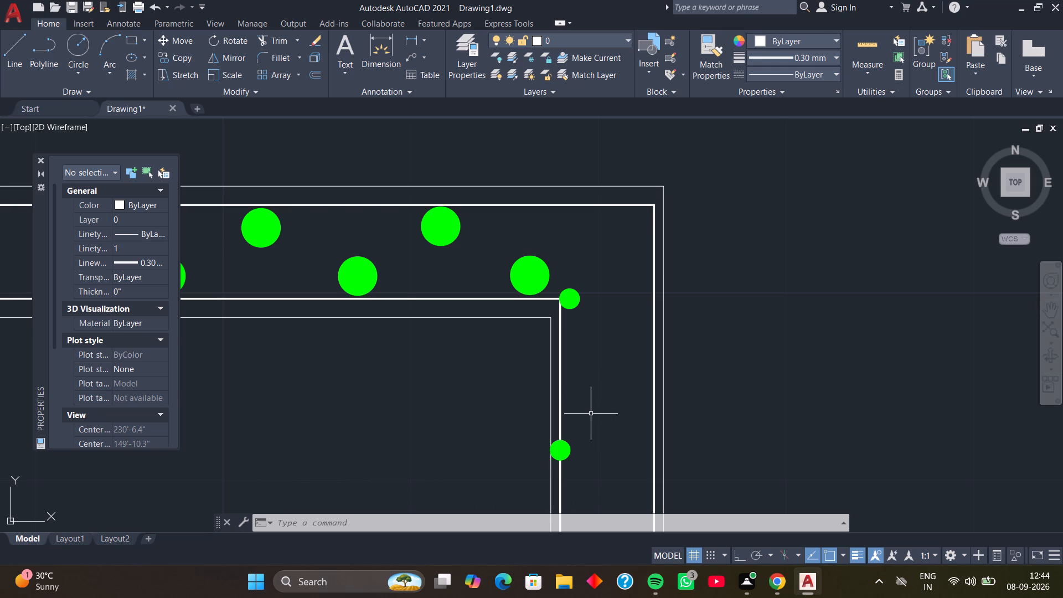
scroll(566, 450, "up", 2)
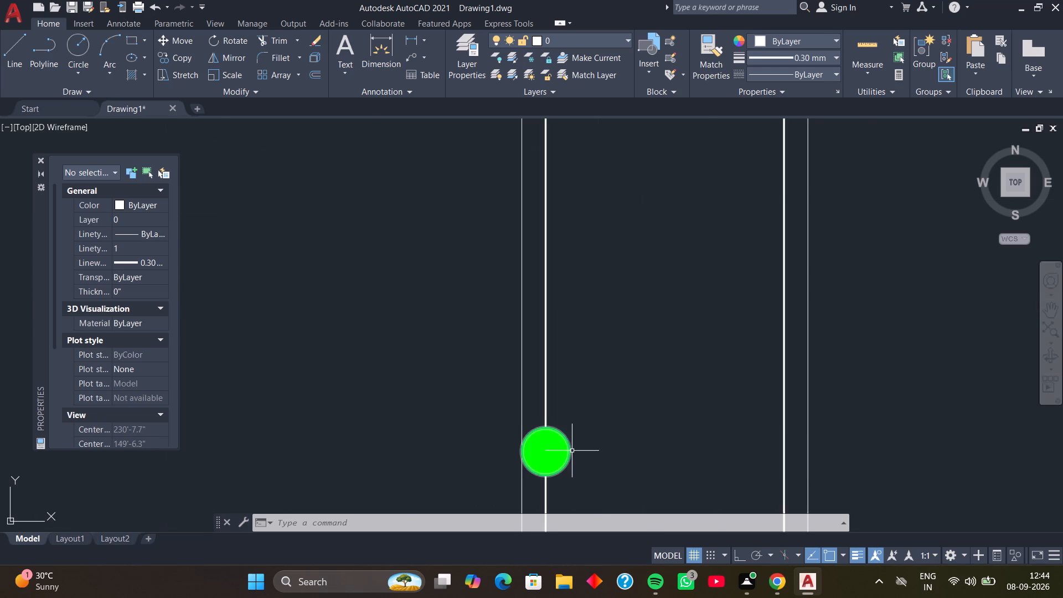
middle_click_drag(572, 451, 628, 379)
left_click_drag(641, 362, 637, 369)
left_click(617, 396)
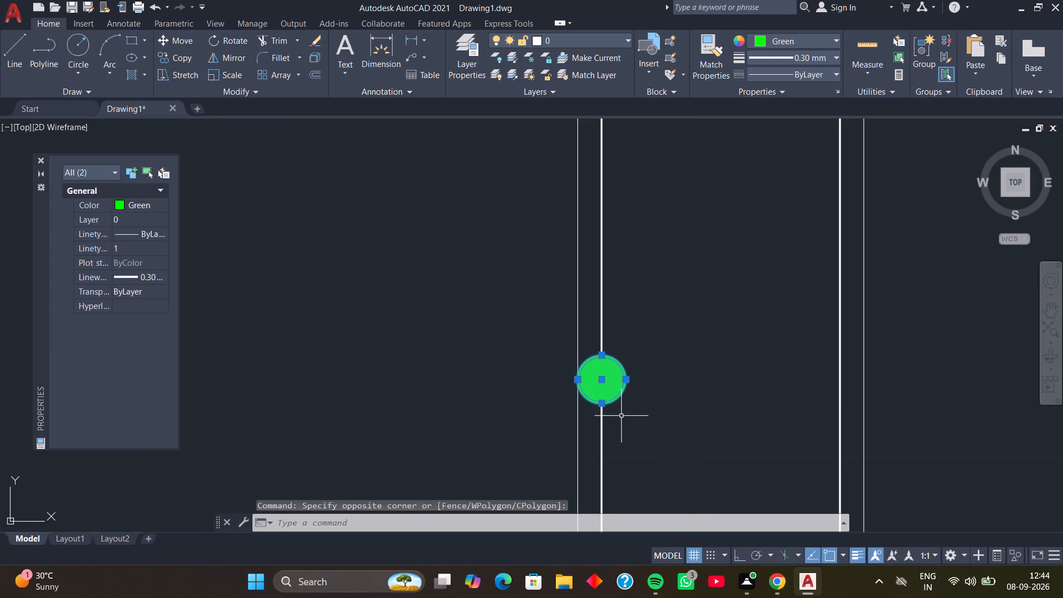
type("M")
key("space")
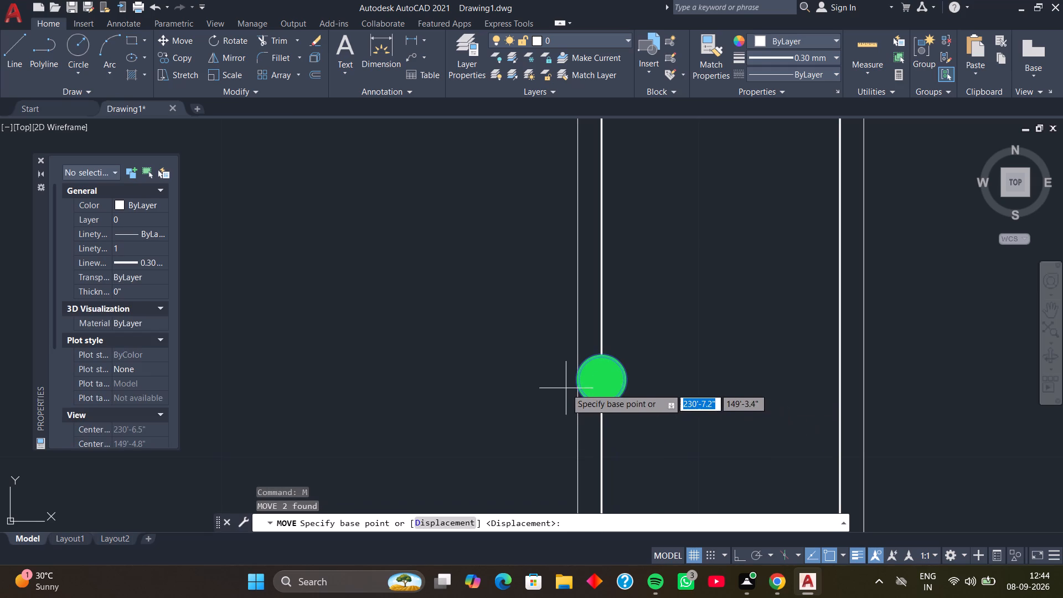
left_click(579, 379)
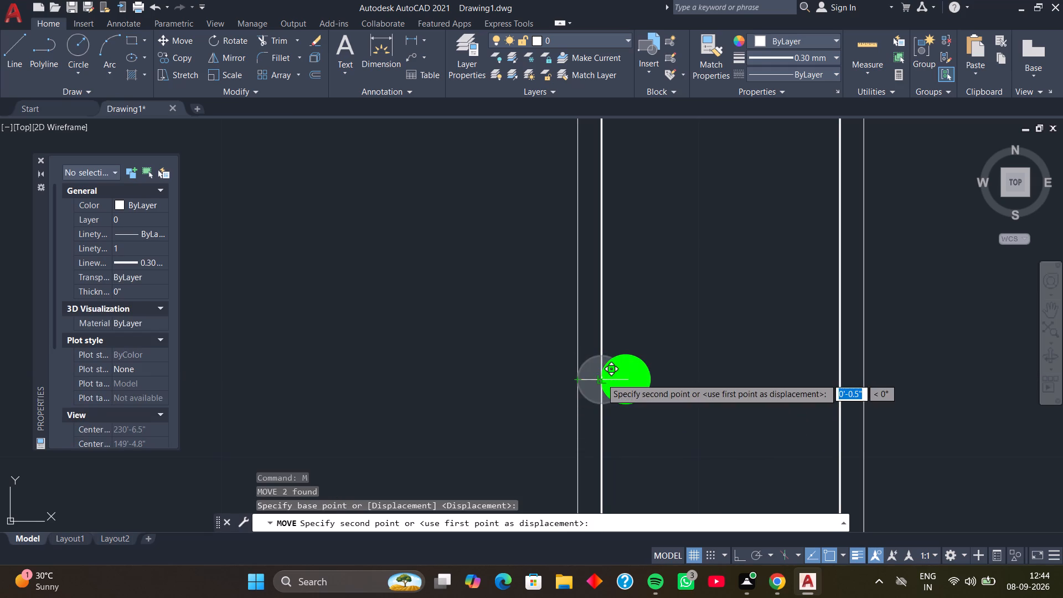
left_click(601, 378)
Move the second green dot below the corner by its left quadrant onto the inner core line, placing it inside the wall core.
scroll(660, 398, "down", 2)
middle_click_drag(668, 442, 657, 321)
middle_click_drag(658, 397, 645, 364)
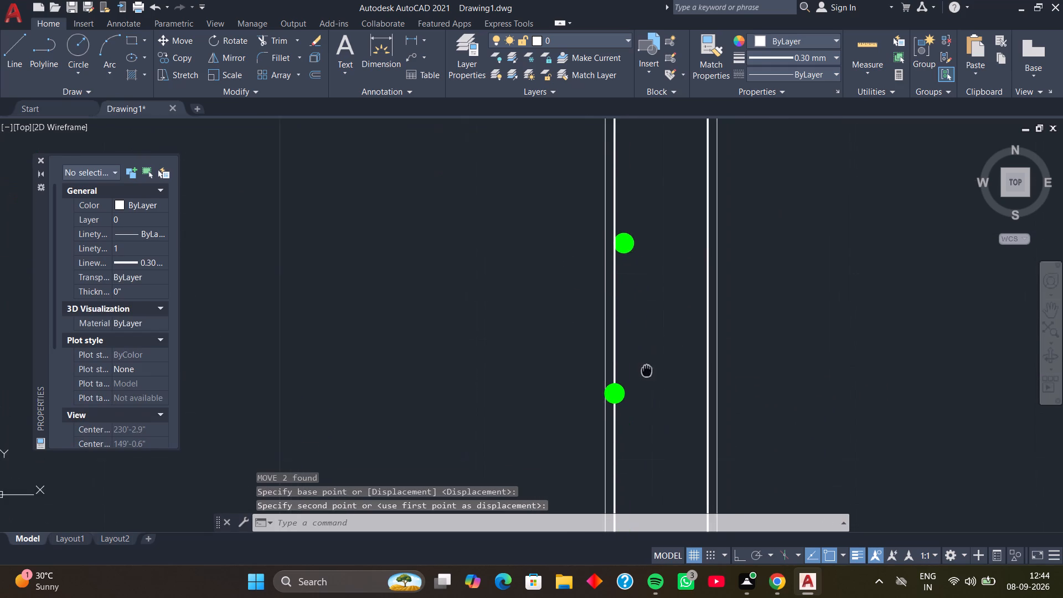
middle_click_drag(645, 364, 643, 281)
scroll(622, 326, "up", 2)
middle_click_drag(633, 287, 677, 305)
scroll(676, 299, "up", 2)
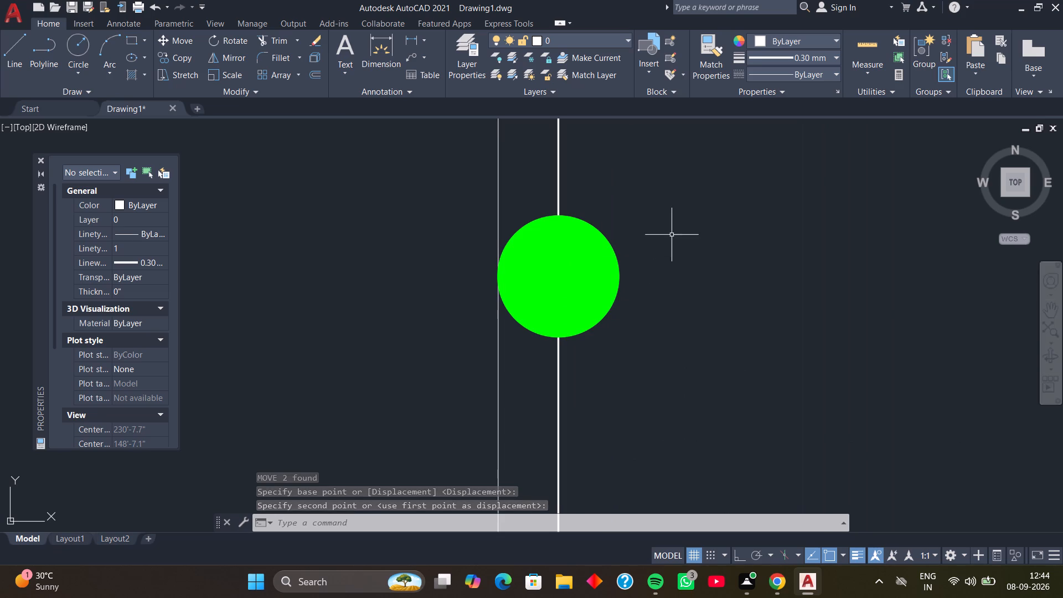
left_click_drag(672, 234, 667, 248)
left_click(608, 312)
type("M")
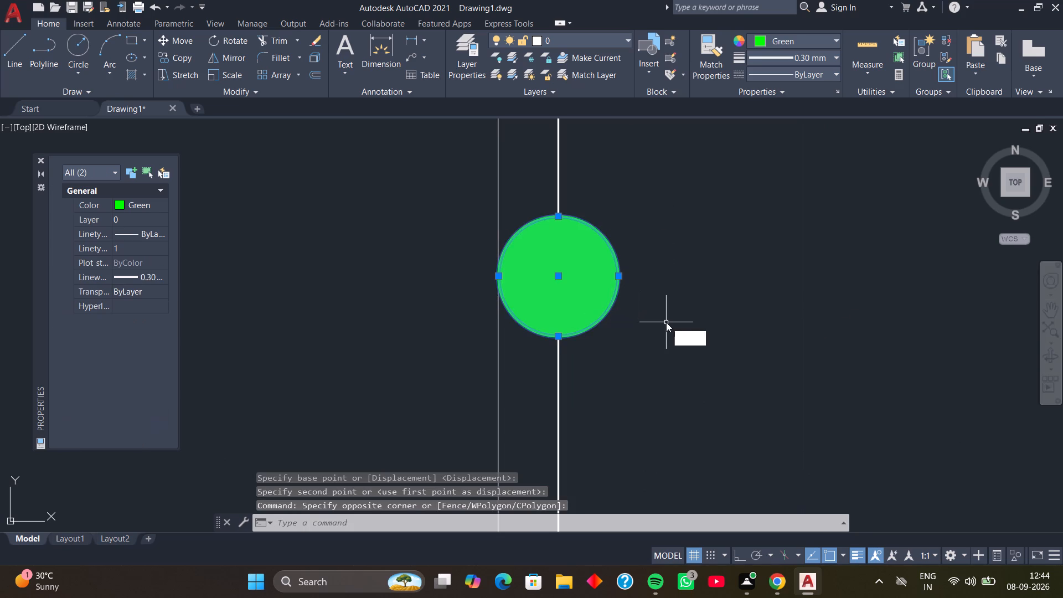
key("space")
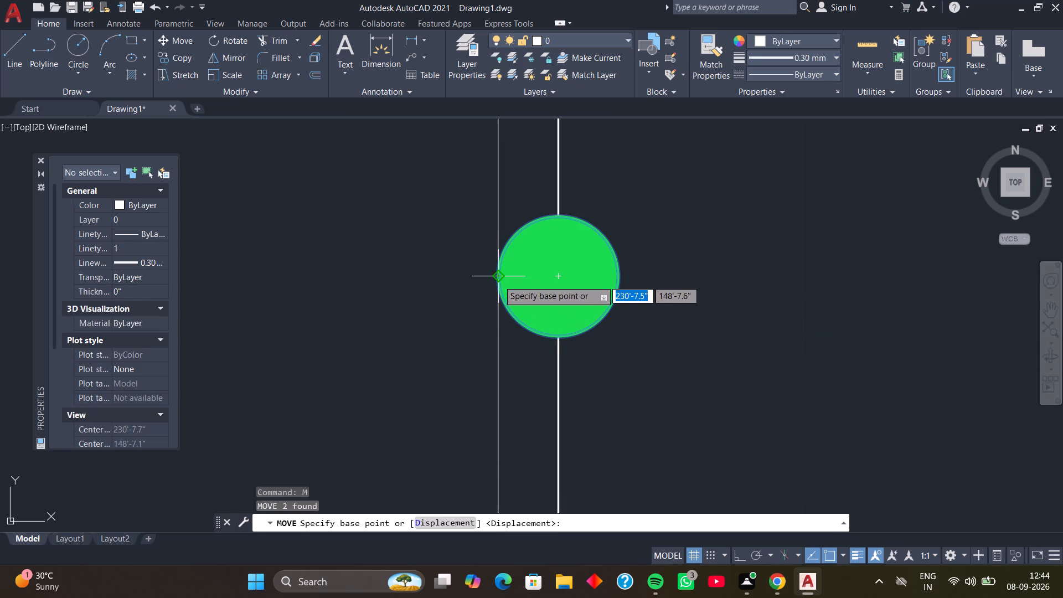
left_click(498, 280)
left_click(558, 277)
Move the third green dot below the corner by its left quadrant onto the inner core line, inside the wall core.
scroll(599, 376, "down", 1)
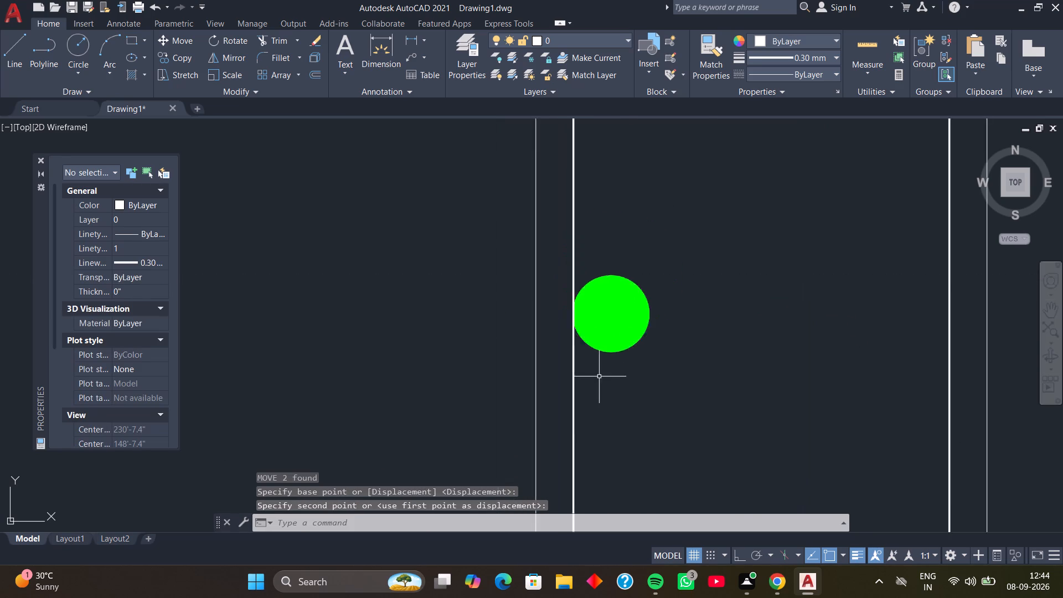
scroll(600, 377, "down", 2)
middle_click_drag(627, 451, 608, 304)
middle_click_drag(607, 409, 615, 295)
scroll(597, 337, "up", 3)
middle_click_drag(608, 328, 611, 327)
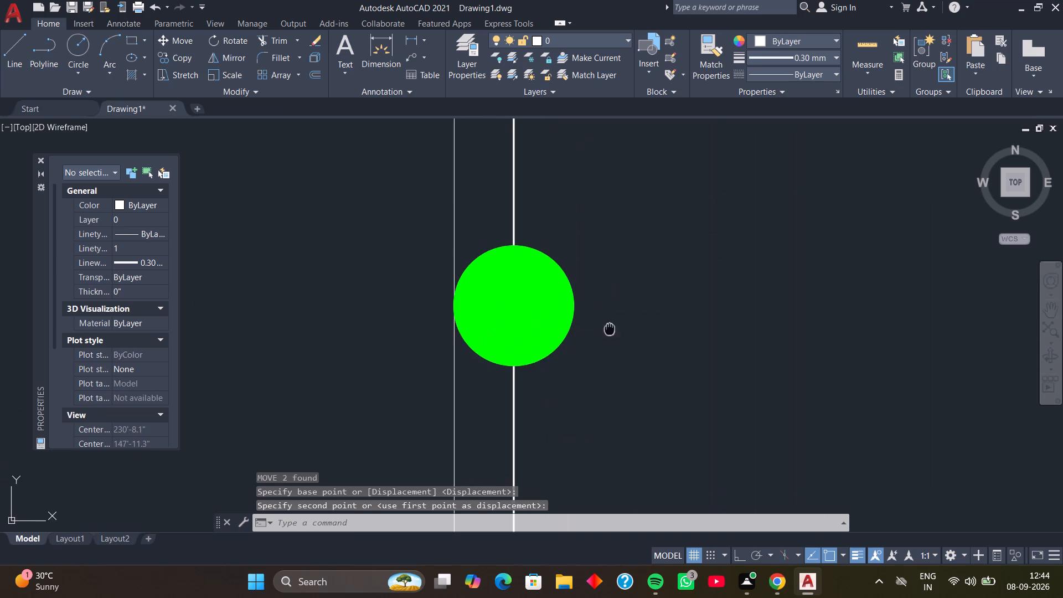
middle_click_drag(611, 327, 645, 297)
left_click_drag(643, 225, 641, 231)
left_click(589, 298)
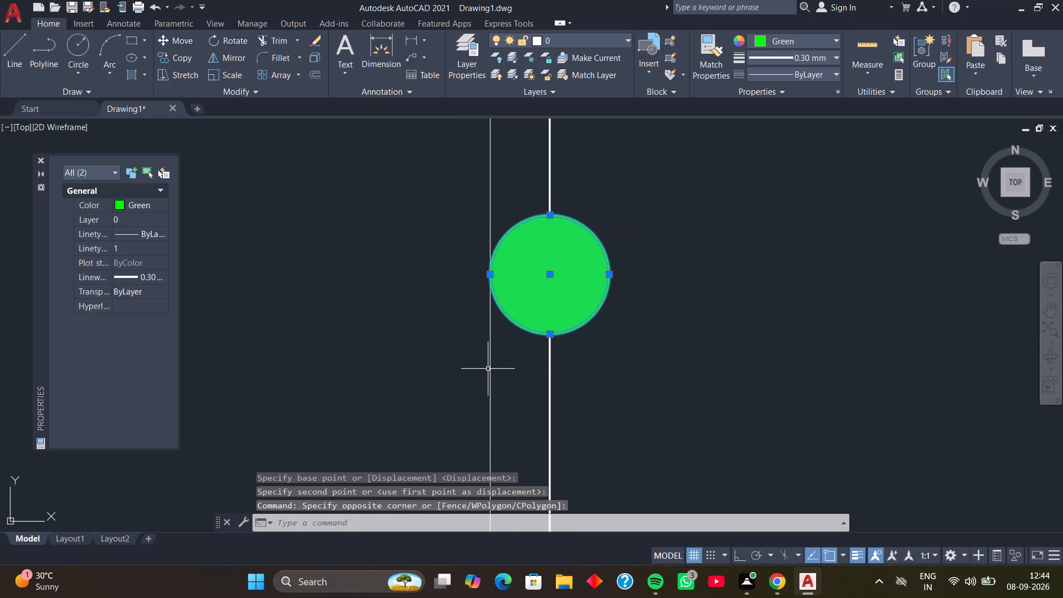
type("M")
key("space")
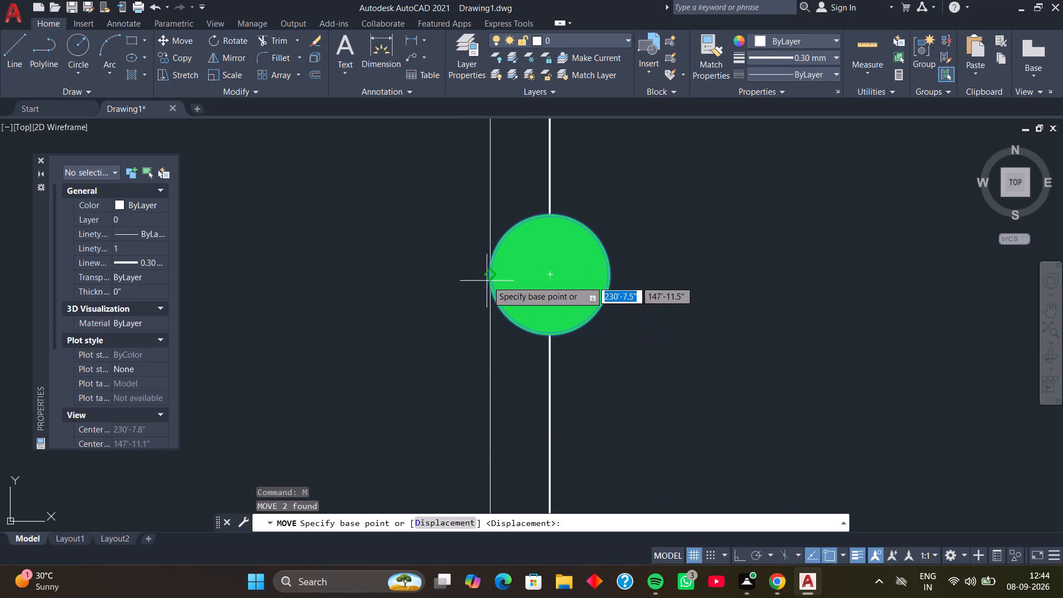
left_click(490, 277)
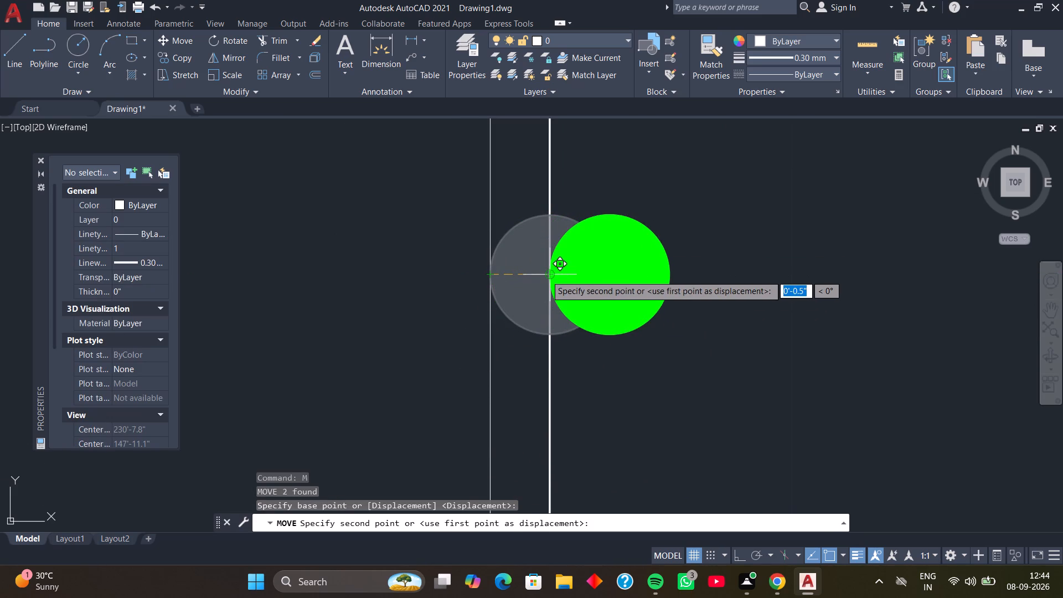
left_click(546, 275)
Move the fourth green dot below the corner by its left quadrant onto the core line, inside the wall core.
scroll(588, 349, "down", 3)
middle_click_drag(612, 430, 611, 291)
middle_click_drag(620, 439, 614, 369)
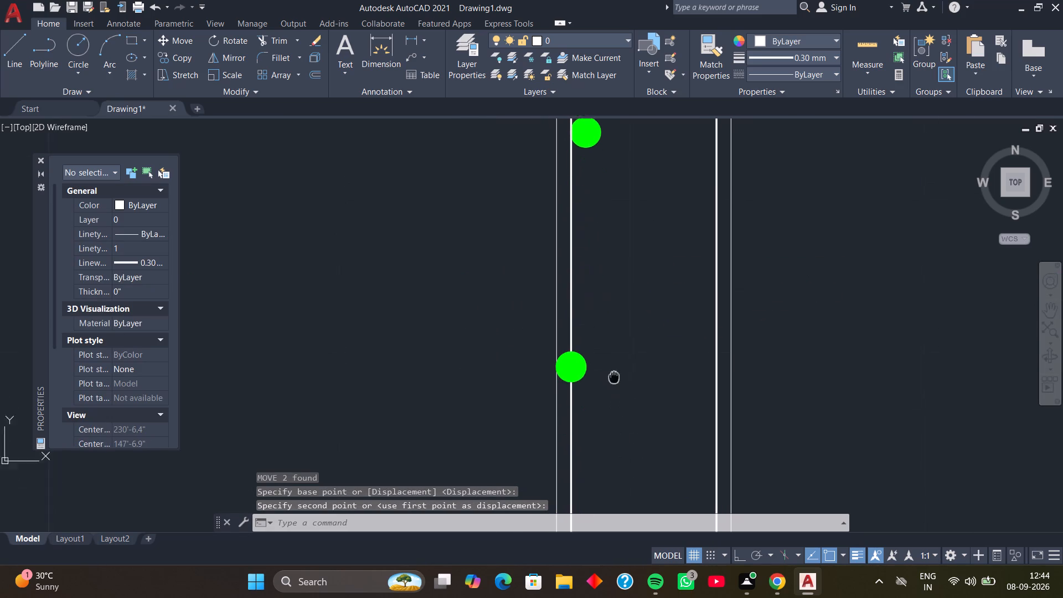
middle_click_drag(614, 369, 616, 328)
scroll(612, 323, "up", 2)
left_click_drag(584, 271, 580, 279)
left_click(530, 344)
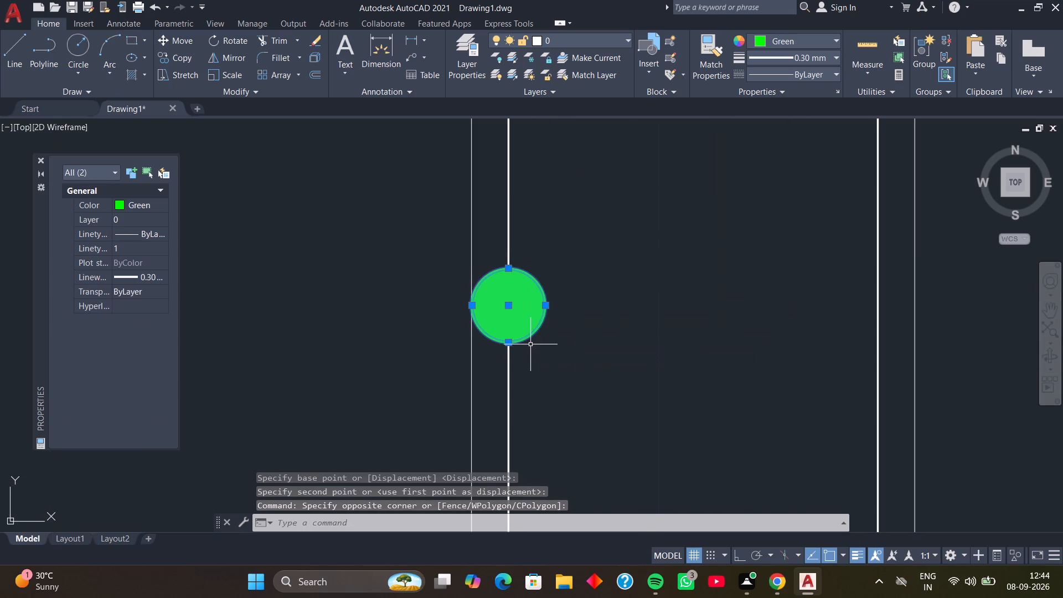
type("M")
key("space")
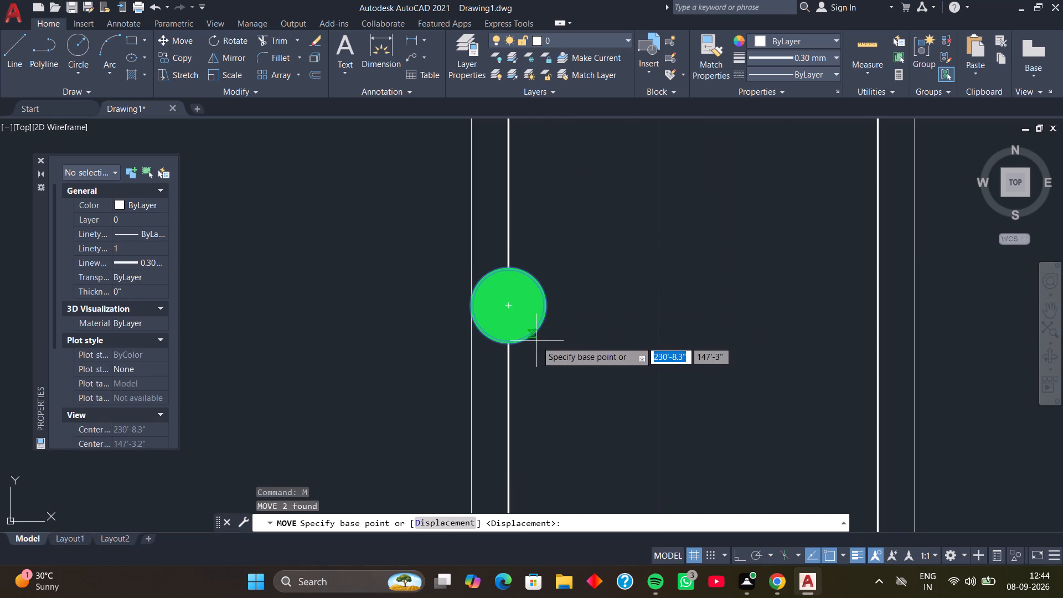
left_click(473, 306)
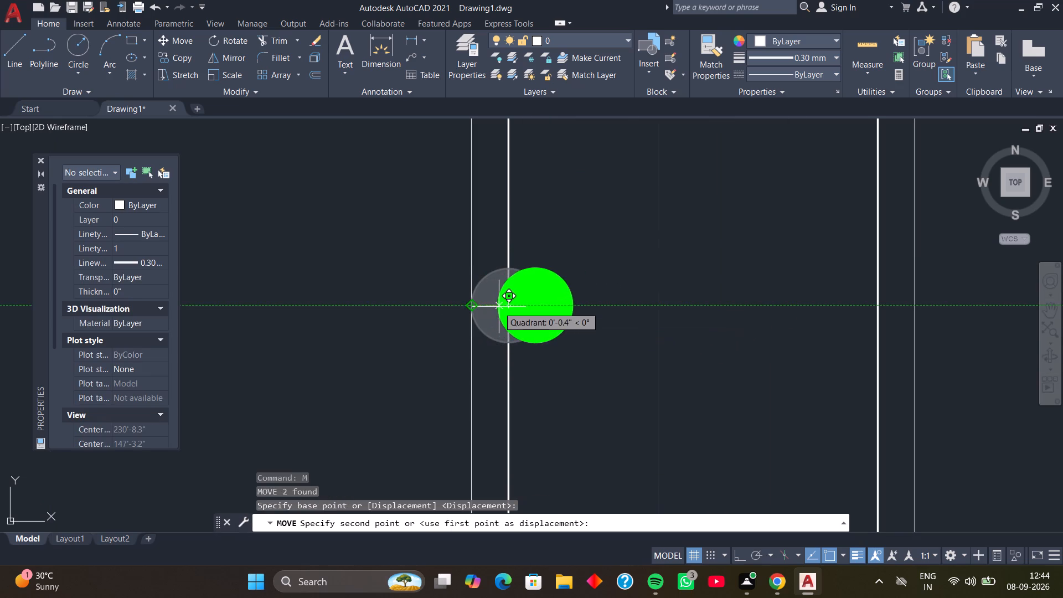
left_click(507, 307)
Shift the fifth green dot below the corner into the wall core, moving its left quadrant onto the core line.
scroll(585, 377, "down", 2)
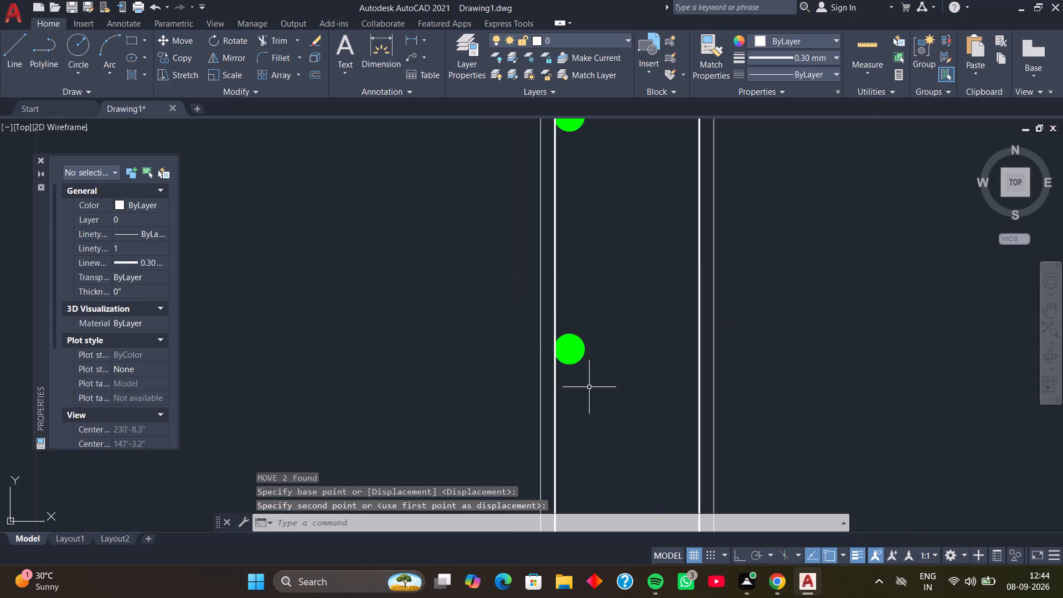
middle_click_drag(605, 432, 613, 323)
middle_click_drag(623, 447, 607, 279)
scroll(574, 307, "up", 2)
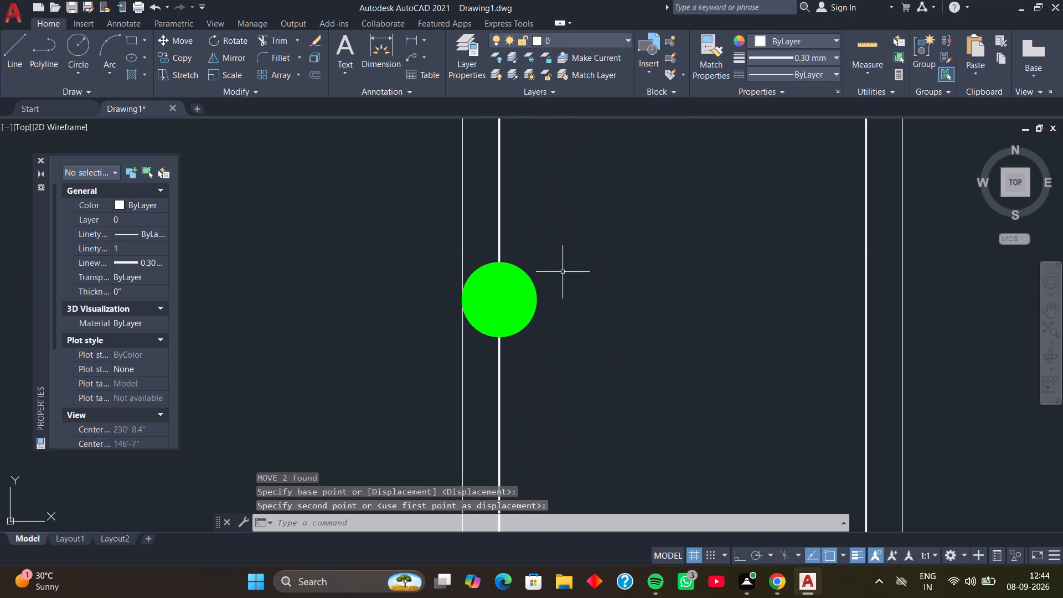
left_click_drag(563, 272, 560, 278)
left_click(525, 321)
key("m")
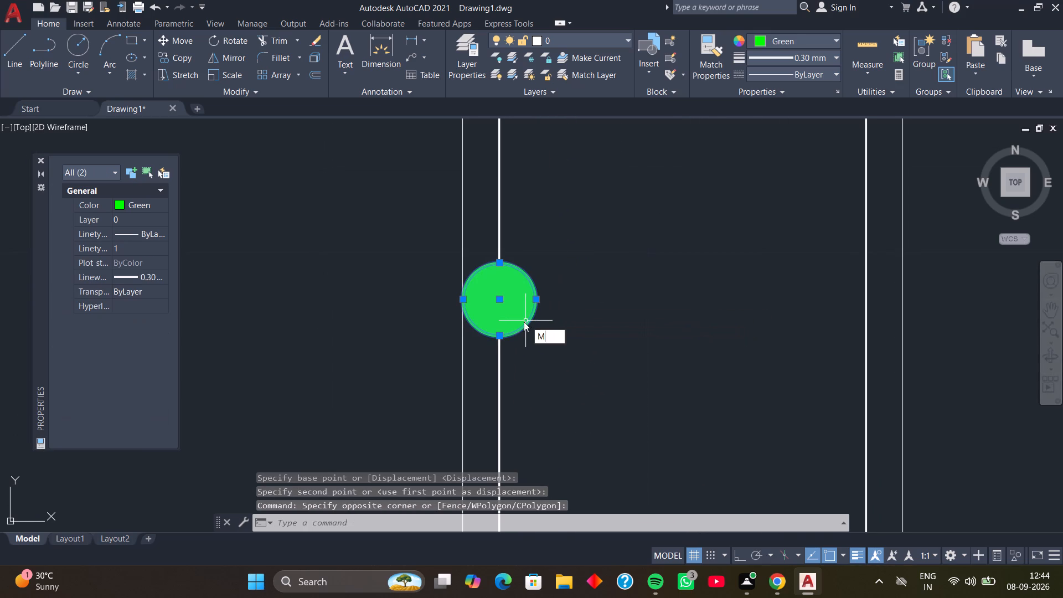
key("space")
left_click(462, 300)
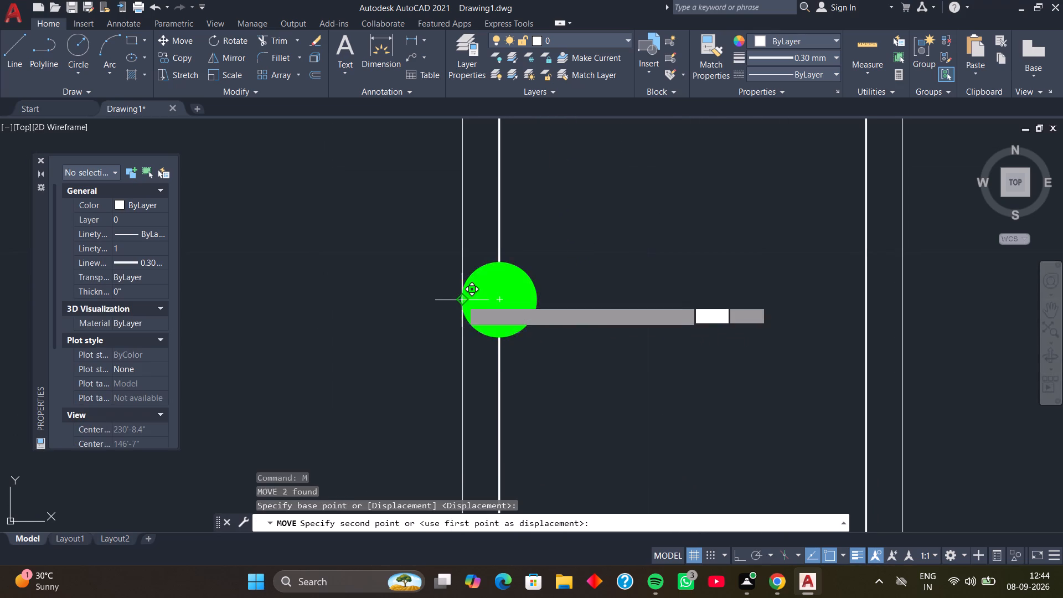
left_click(501, 298)
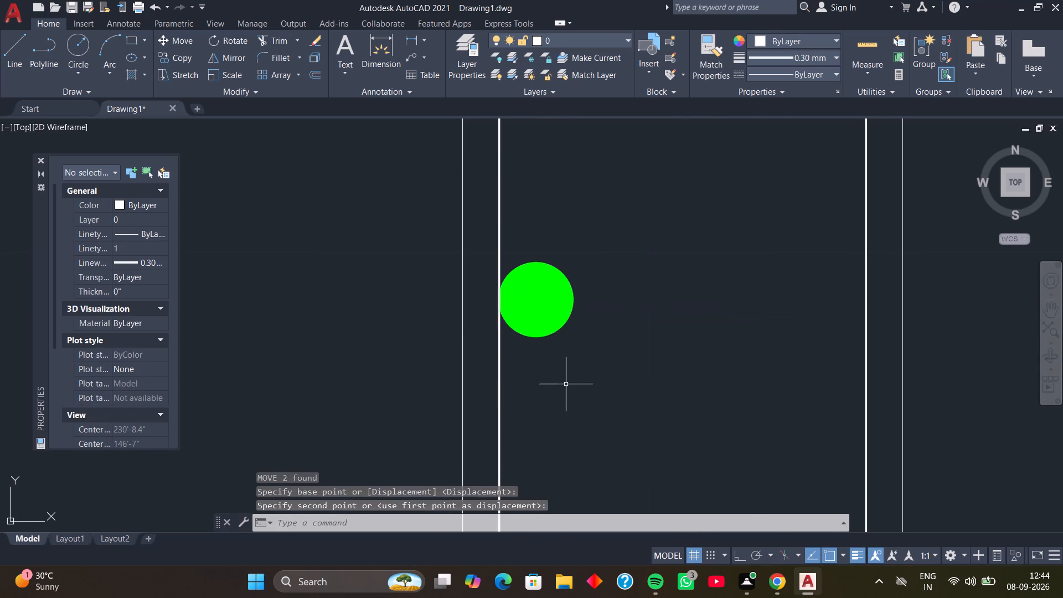
Move the sixth green dot below the corner by its left quadrant onto the core line, inside the wall core.
scroll(566, 386, "down", 2)
middle_click_drag(596, 457, 593, 302)
middle_click_drag(587, 394, 590, 286)
scroll(564, 321, "up", 2)
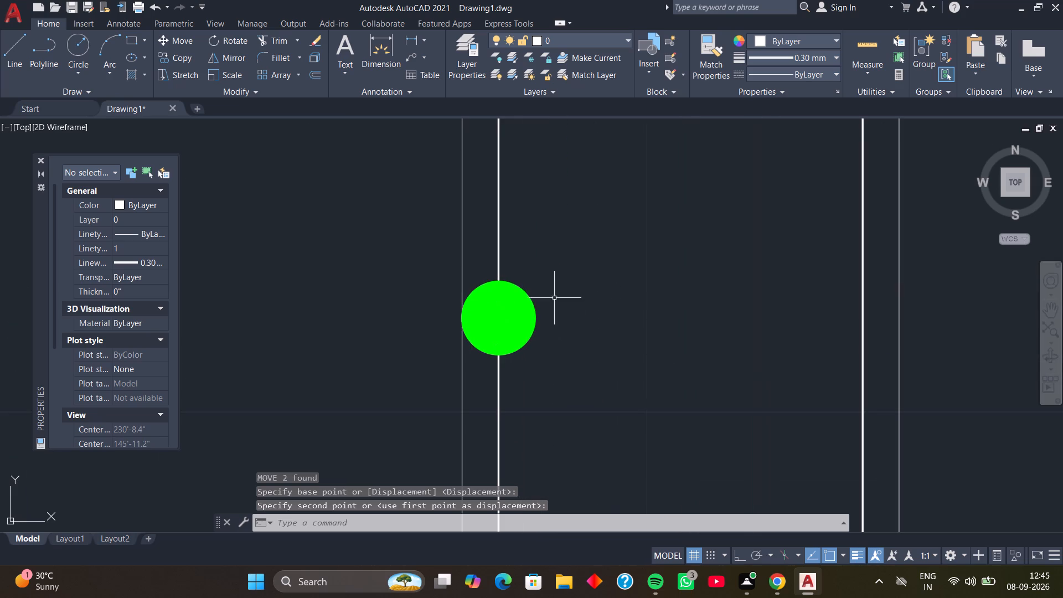
left_click(553, 289)
left_click(521, 332)
type("M")
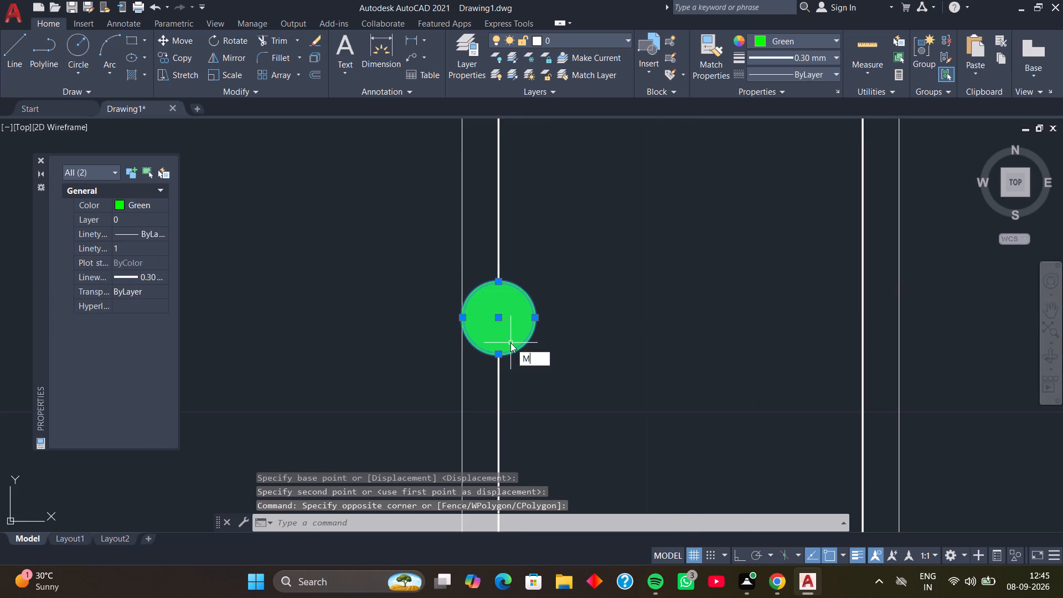
key("space")
left_click(463, 319)
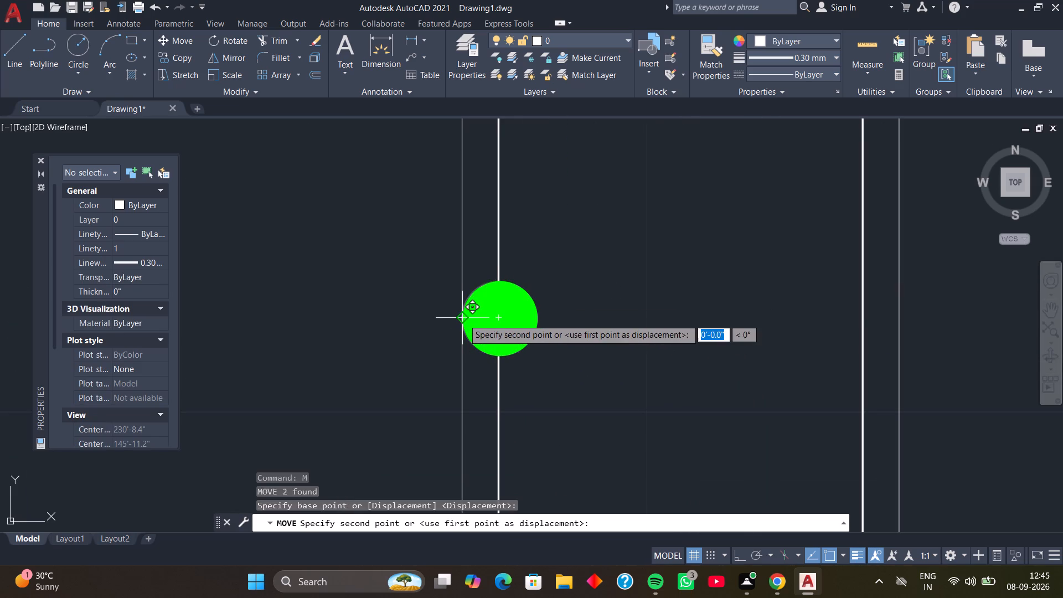
left_click(495, 319)
Move the seventh green dot below the corner into the wall core, placing its left quadrant on the core line.
scroll(553, 363, "down", 3)
scroll(573, 409, "down", 1)
middle_click_drag(577, 425, 557, 279)
scroll(548, 334, "up", 2)
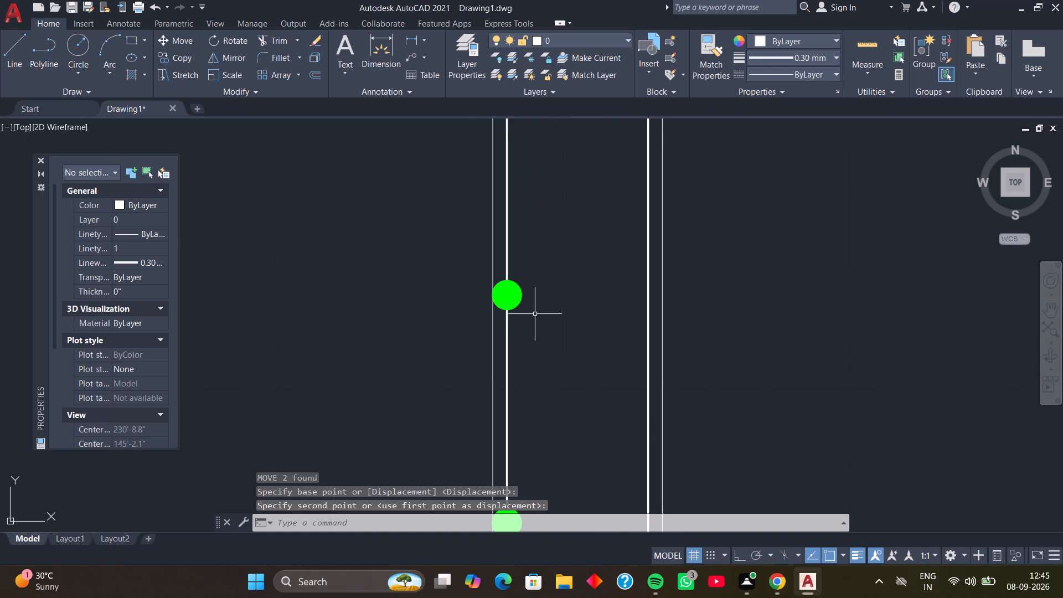
scroll(534, 314, "up", 2)
left_click(528, 239)
left_click(489, 285)
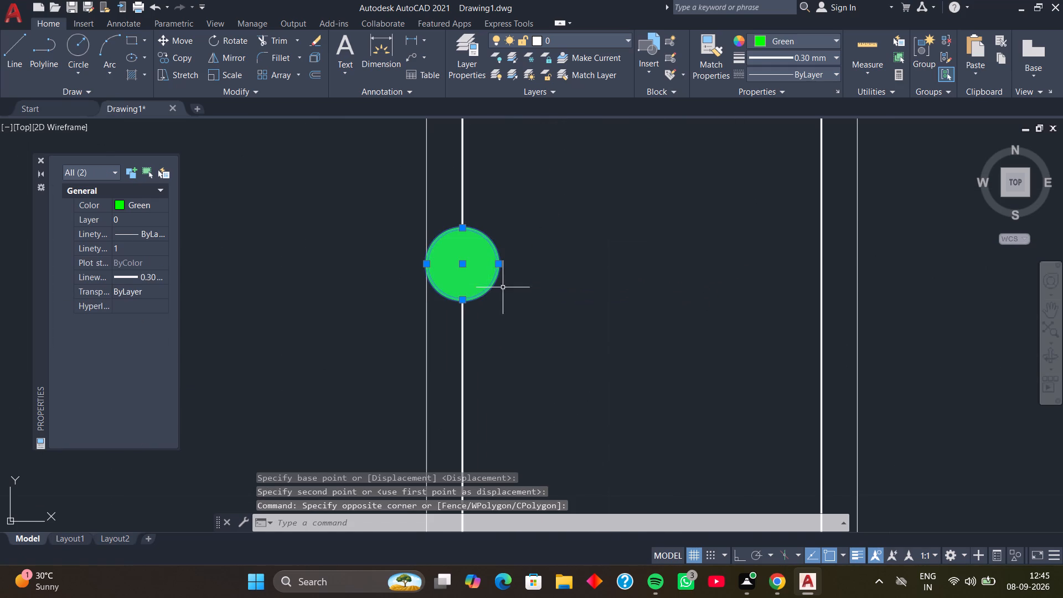
key("m")
key("space")
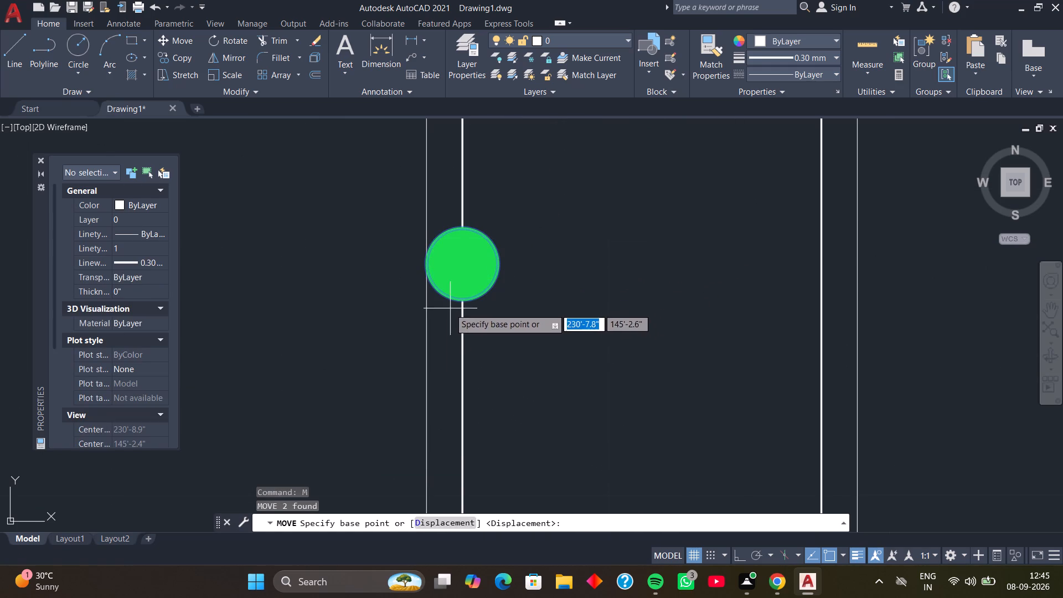
left_click(428, 264)
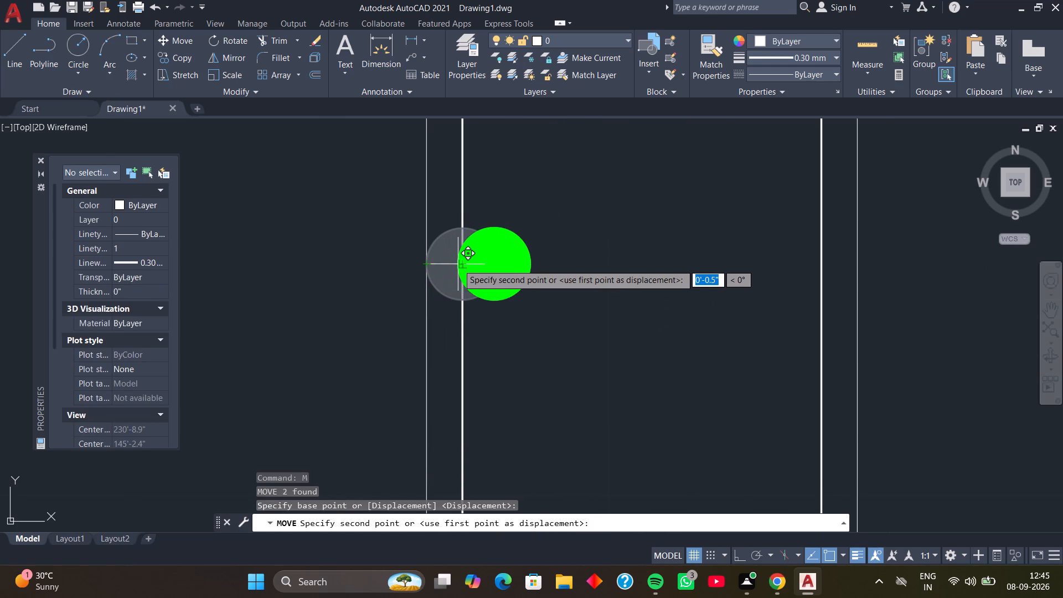
left_click(460, 264)
Move the eighth green dot below the corner by its left quadrant onto the core line, inside the wall core.
scroll(556, 322, "down", 4)
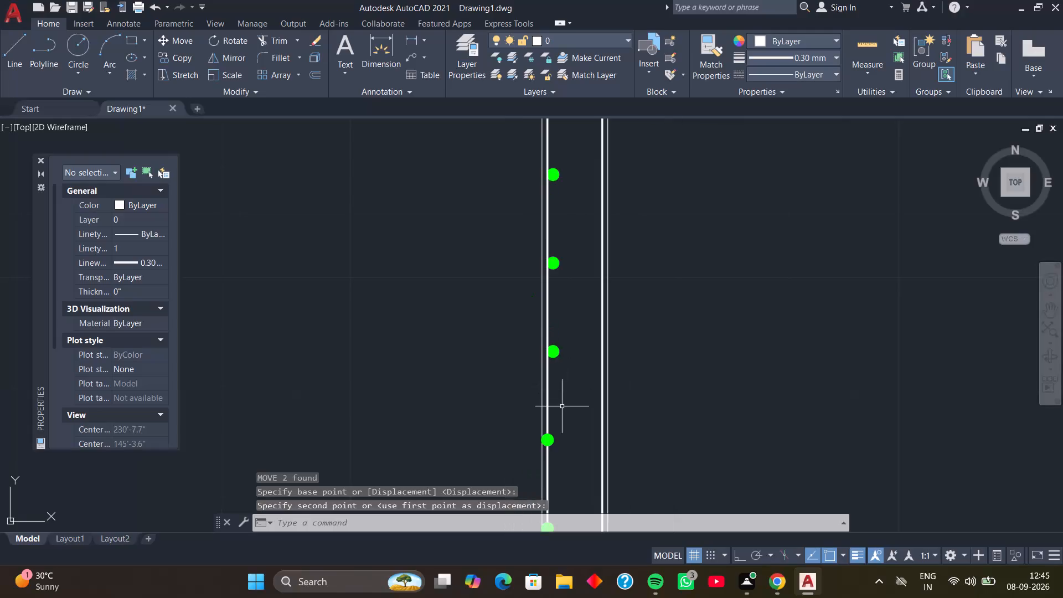
middle_click_drag(560, 388, 557, 271)
scroll(558, 358, "up", 3)
scroll(534, 271, "up", 1)
left_click_drag(555, 239, 553, 245)
left_click(519, 293)
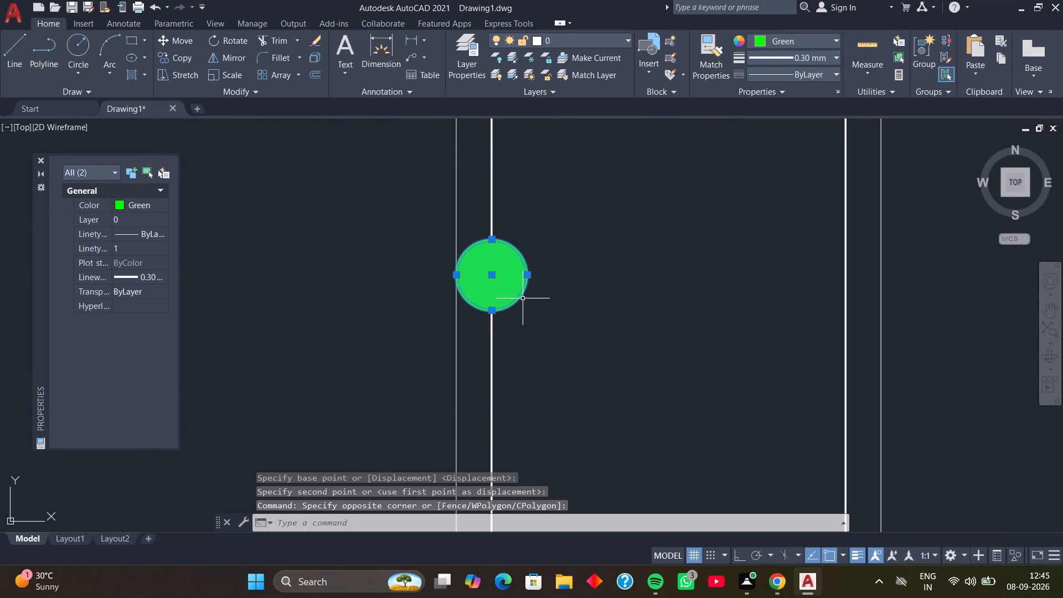
key("m")
key("space")
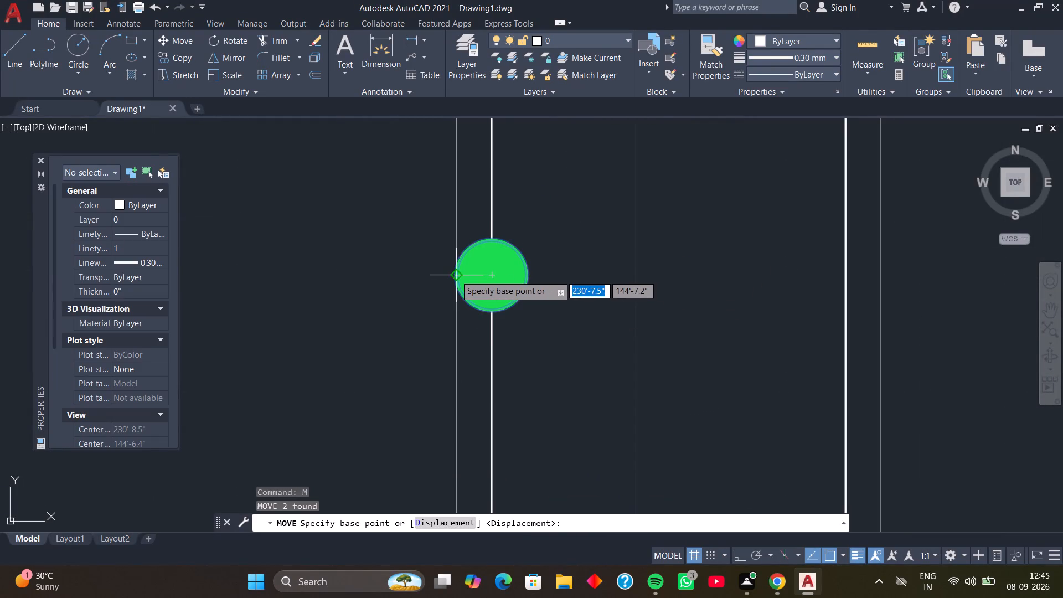
left_click(455, 275)
left_click(489, 271)
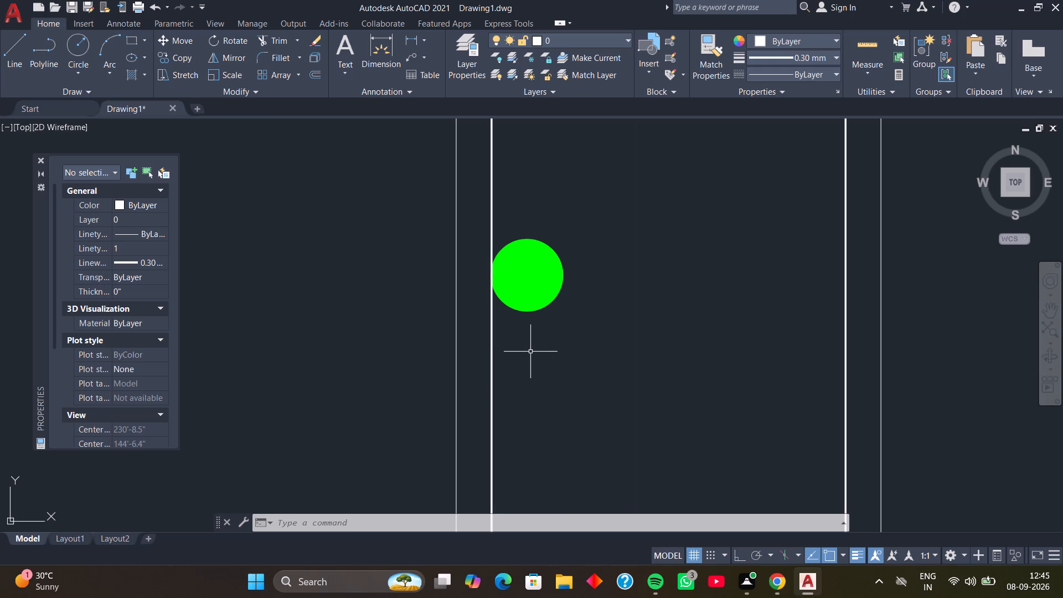
Shift the ninth green dot below the corner into the wall core, moving its left quadrant onto the core line.
scroll(530, 351, "down", 3)
middle_click_drag(551, 391, 527, 284)
scroll(499, 377, "up", 1)
middle_click_drag(499, 360, 502, 344)
scroll(501, 342, "up", 2)
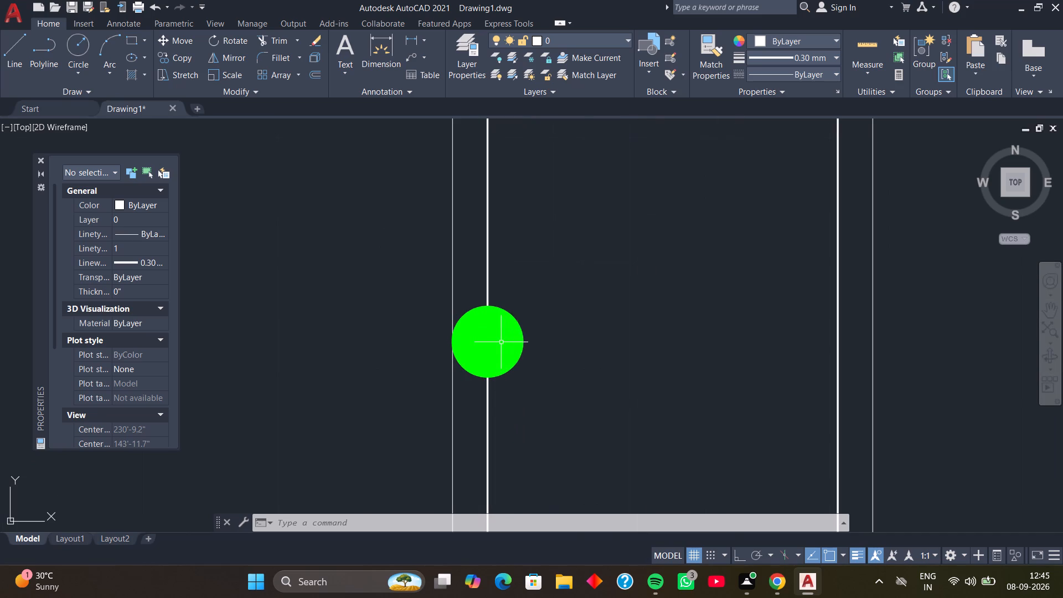
left_click(552, 305)
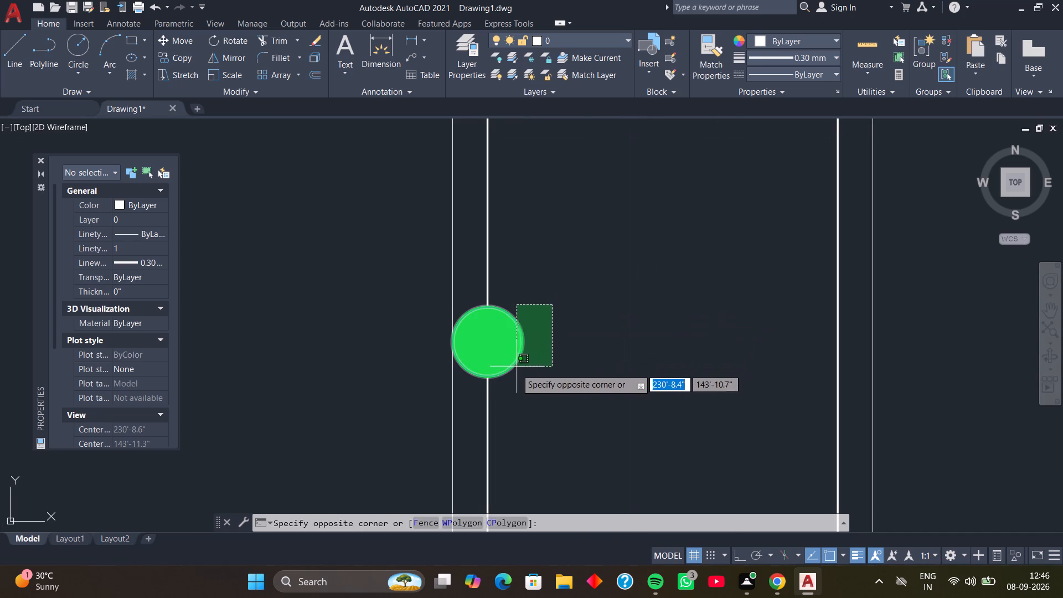
left_click(507, 389)
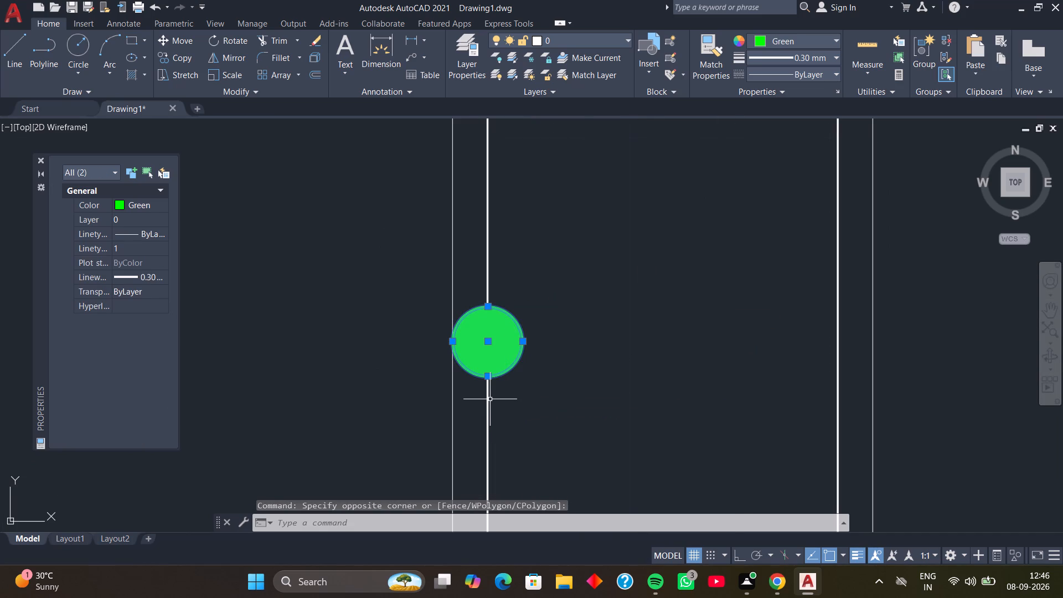
type("M")
key("space")
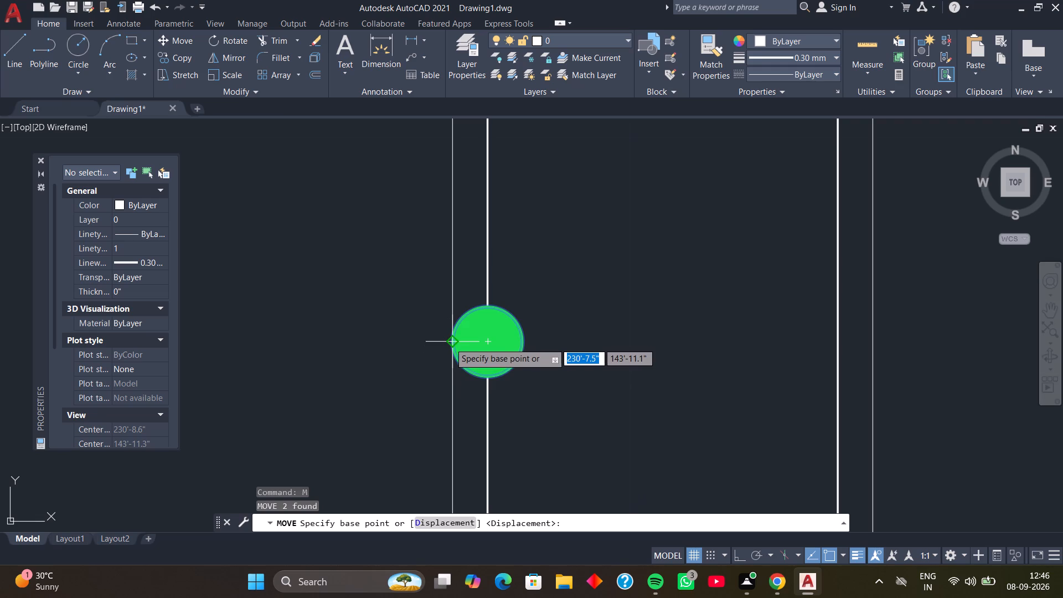
left_click(450, 342)
left_click(492, 341)
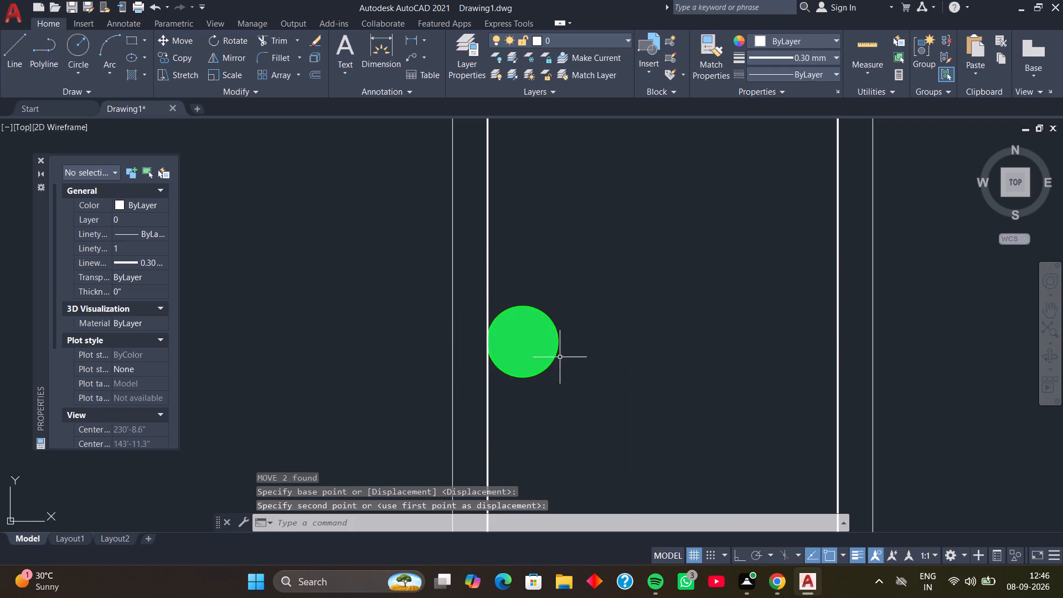
Move the tenth green dot below the corner into the wall core, placing its left quadrant on the core line.
scroll(566, 365, "down", 2)
scroll(589, 414, "down", 1)
middle_click_drag(586, 435, 567, 284)
middle_click_drag(555, 367, 551, 348)
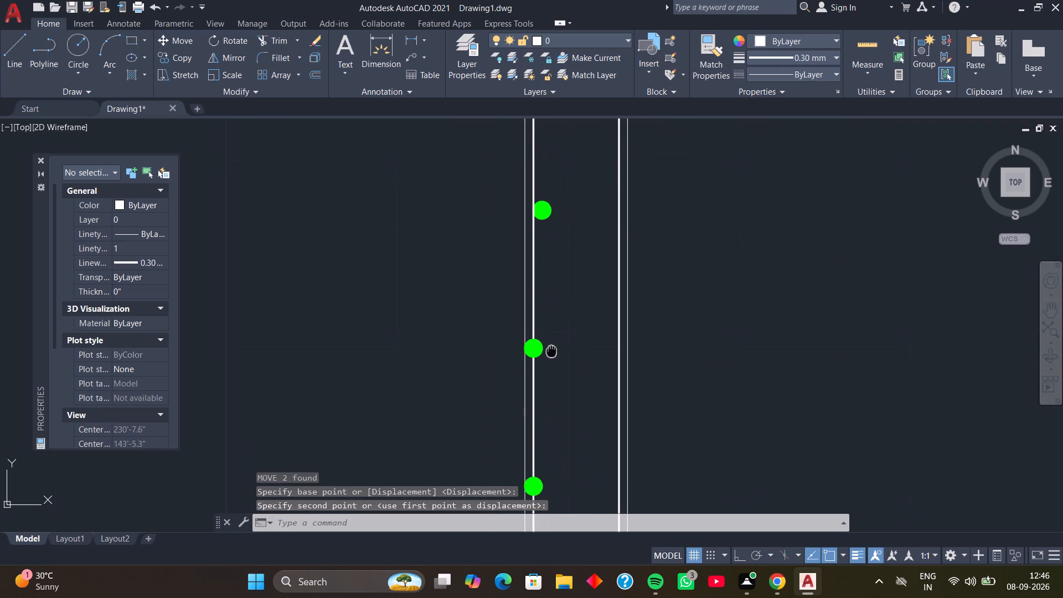
middle_click_drag(551, 348, 551, 322)
scroll(537, 327, "up", 4)
left_click(598, 221)
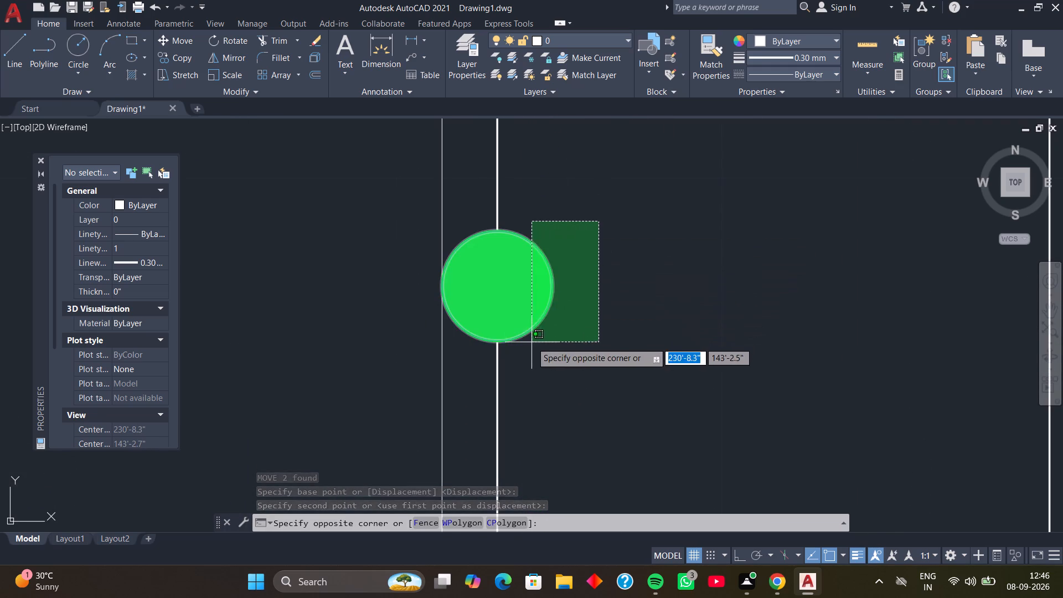
left_click(531, 342)
type("M")
key("space")
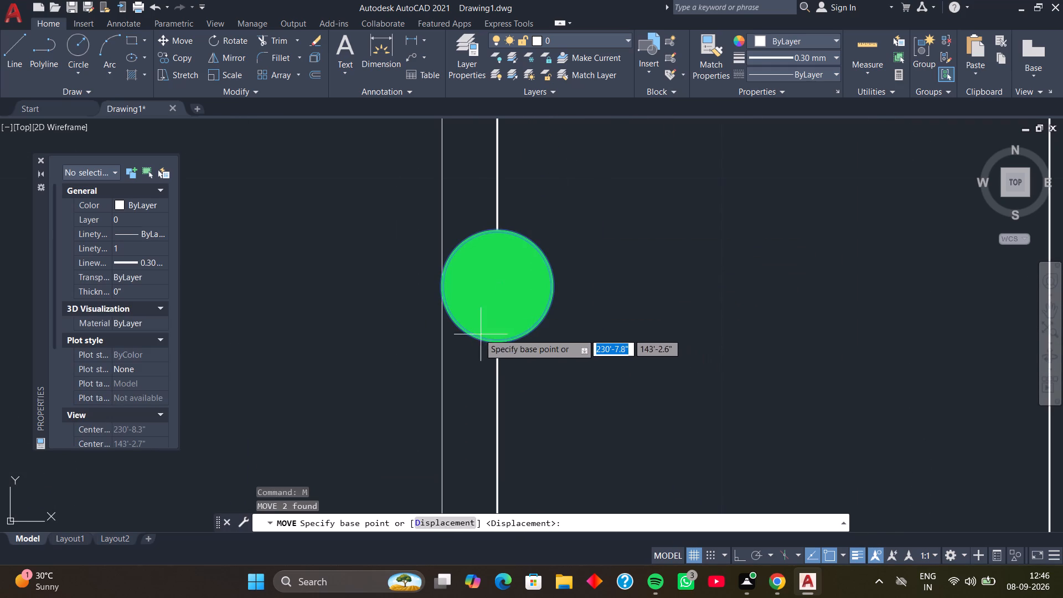
left_click(441, 286)
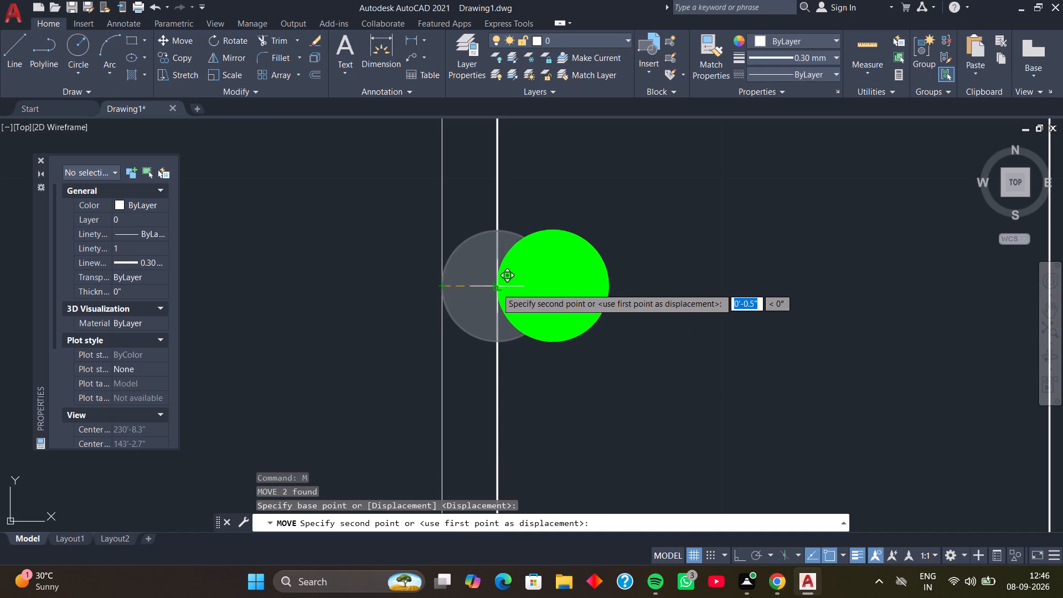
left_click(497, 288)
Move the eleventh green dot below the corner by its left quadrant onto the core line, inside the wall core.
scroll(566, 317, "down", 4)
middle_click_drag(575, 384, 556, 248)
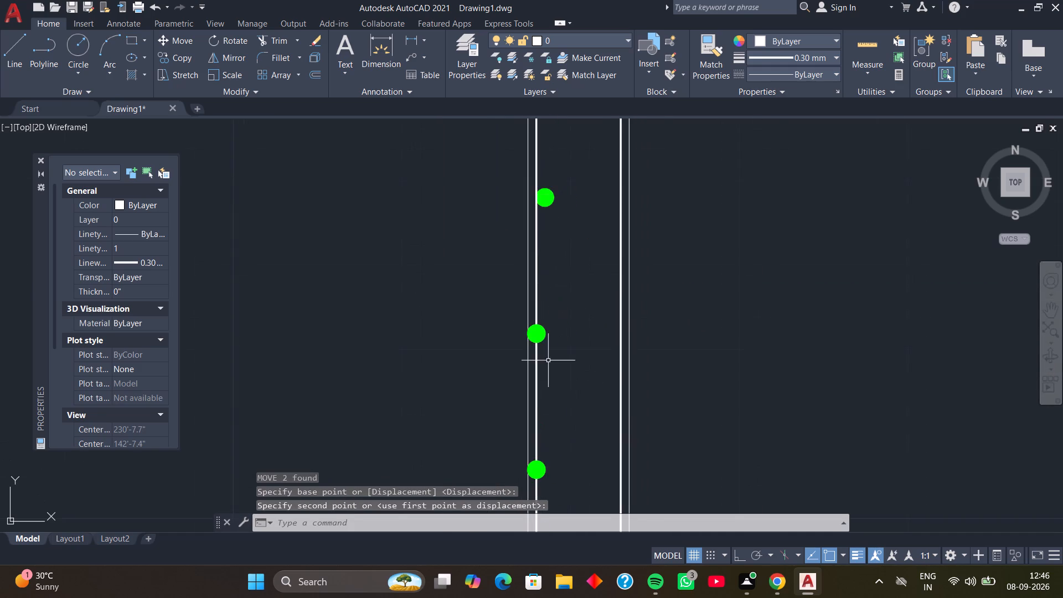
scroll(548, 360, "up", 2)
scroll(548, 309, "up", 2)
left_click_drag(553, 225, 553, 234)
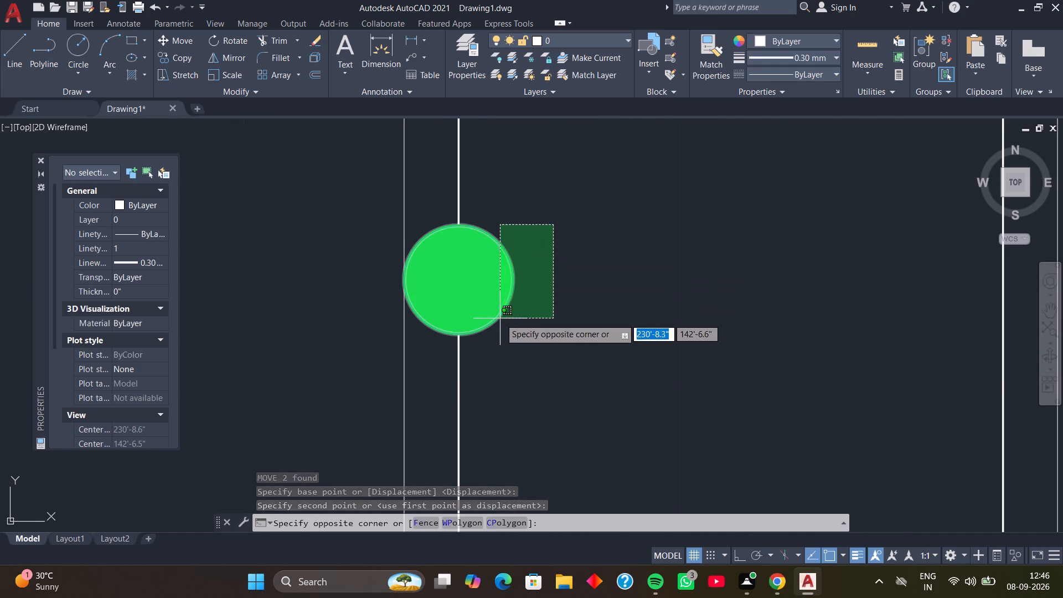
left_click(500, 318)
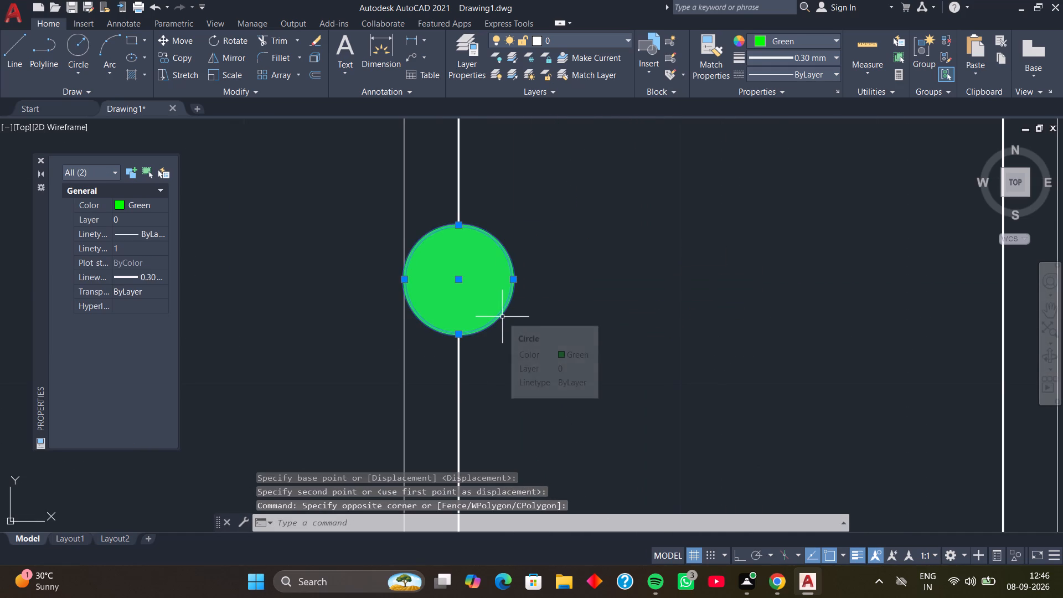
type("M")
key("space")
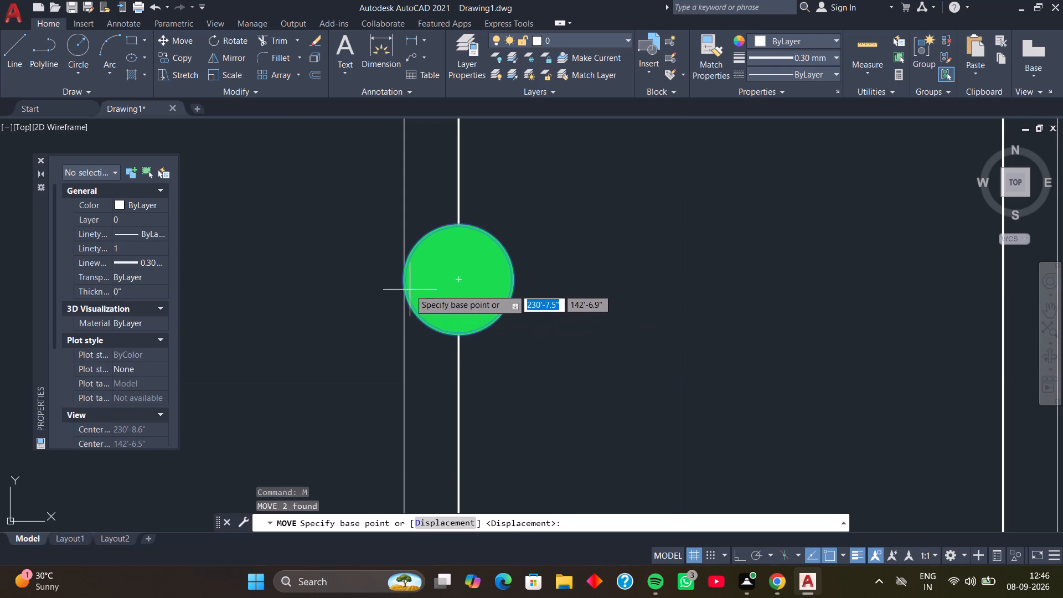
left_click(404, 280)
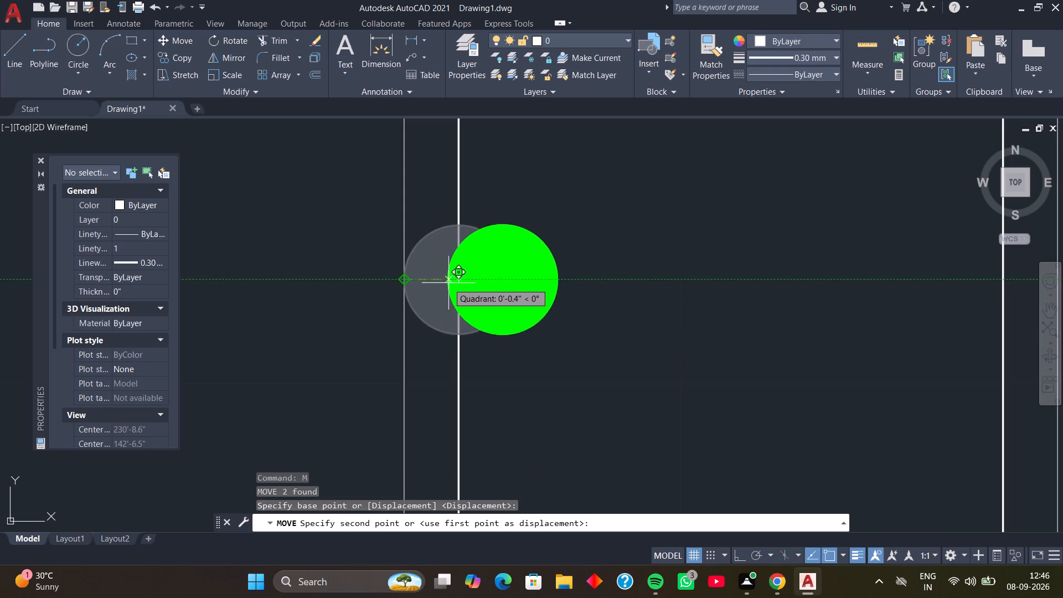
left_click(457, 279)
Shift the twelfth green dot below the corner into the wall core, with its left quadrant on the core line.
scroll(507, 364, "down", 3)
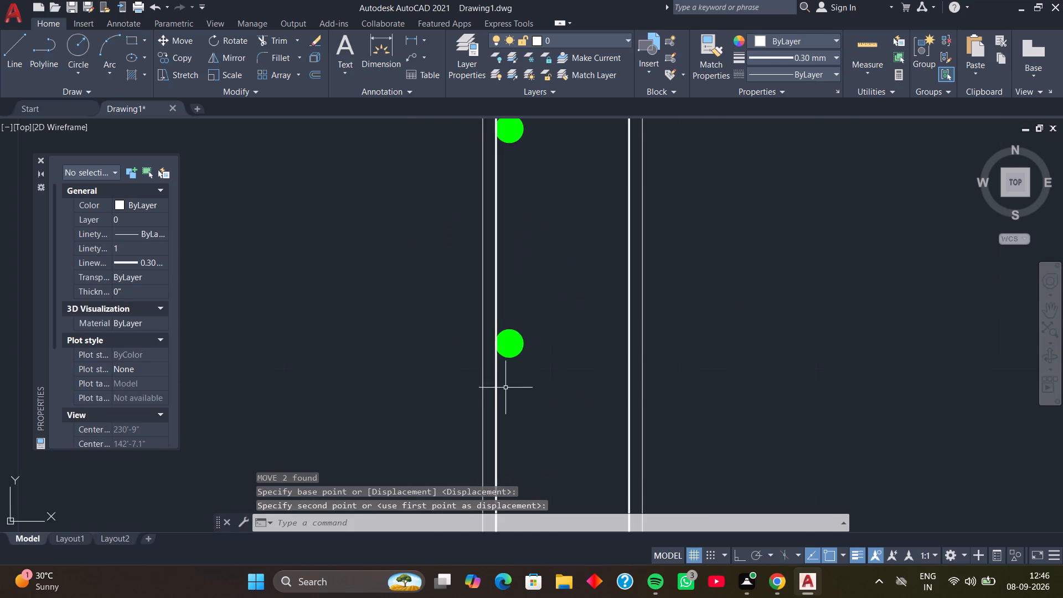
middle_click_drag(505, 388, 569, 213)
middle_click_drag(570, 370, 579, 279)
scroll(579, 287, "up", 5)
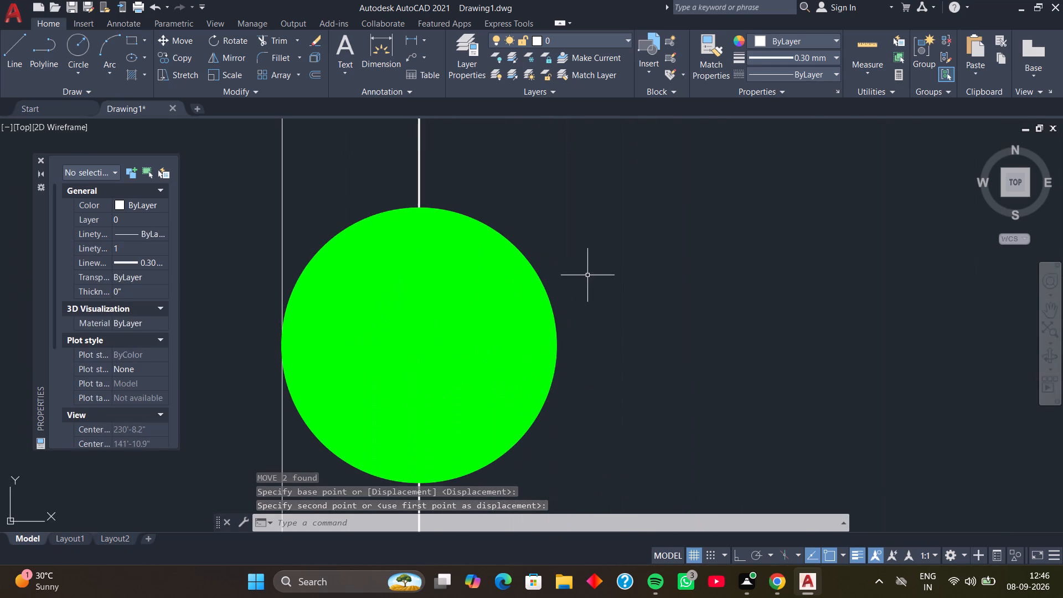
left_click_drag(589, 265, 589, 271)
left_click(527, 457)
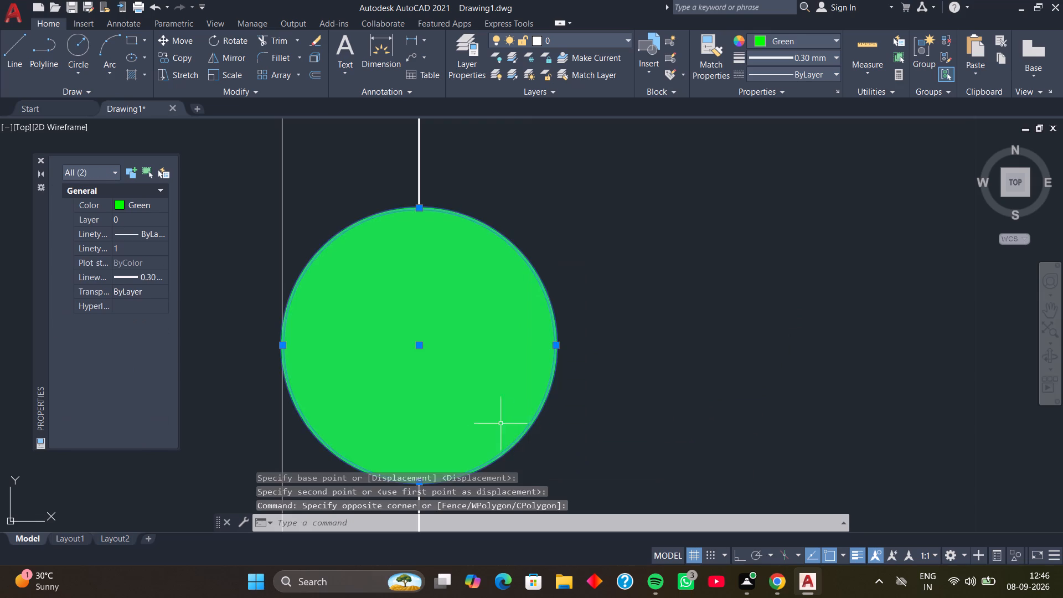
scroll(491, 421, "down", 3)
middle_click_drag(489, 421, 582, 342)
scroll(537, 366, "up", 3)
middle_click_drag(542, 346, 537, 388)
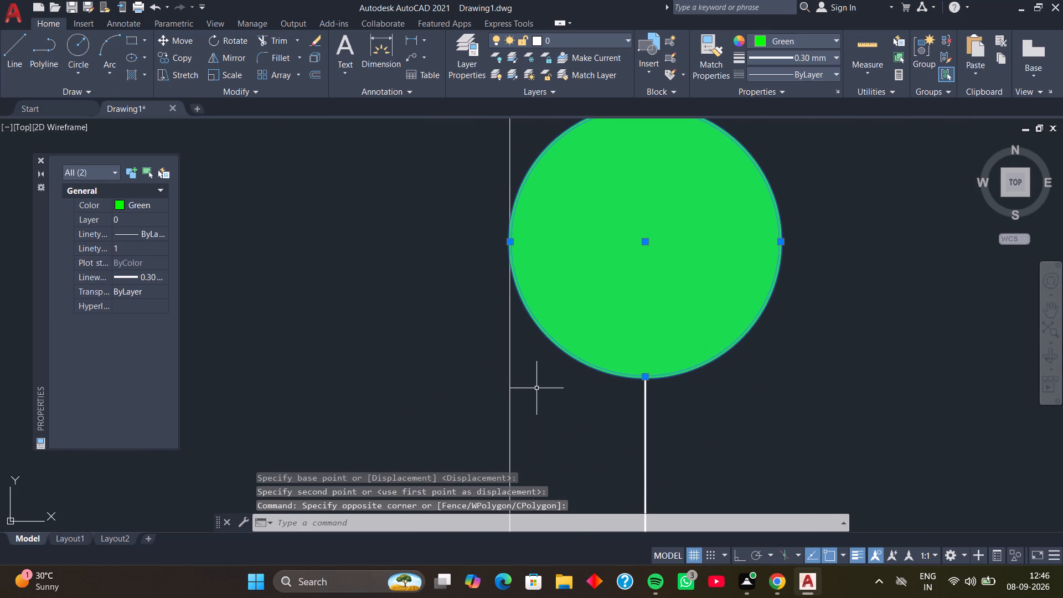
type("M")
key("space")
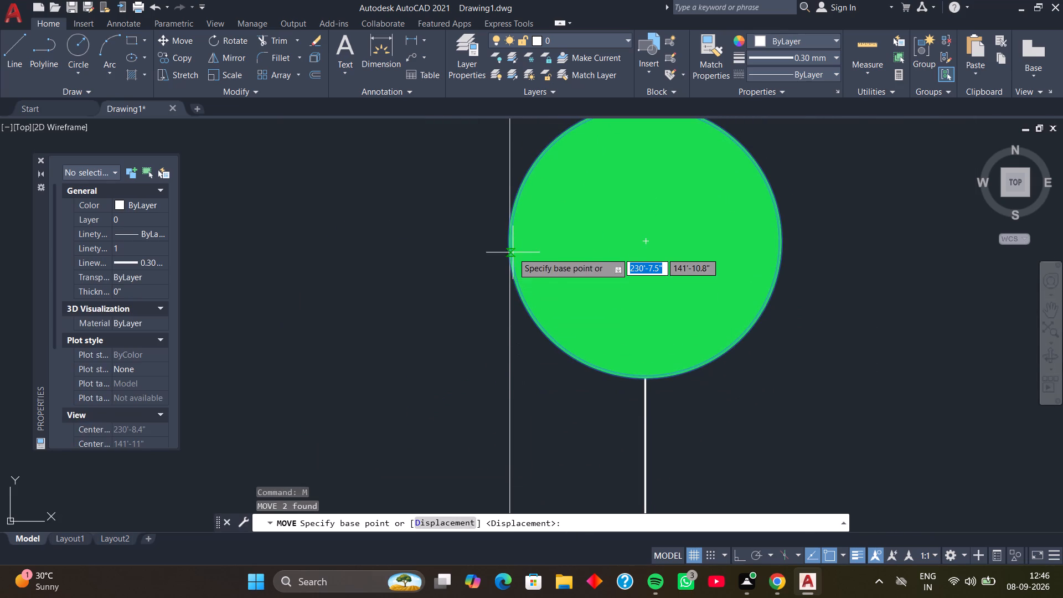
left_click(510, 240)
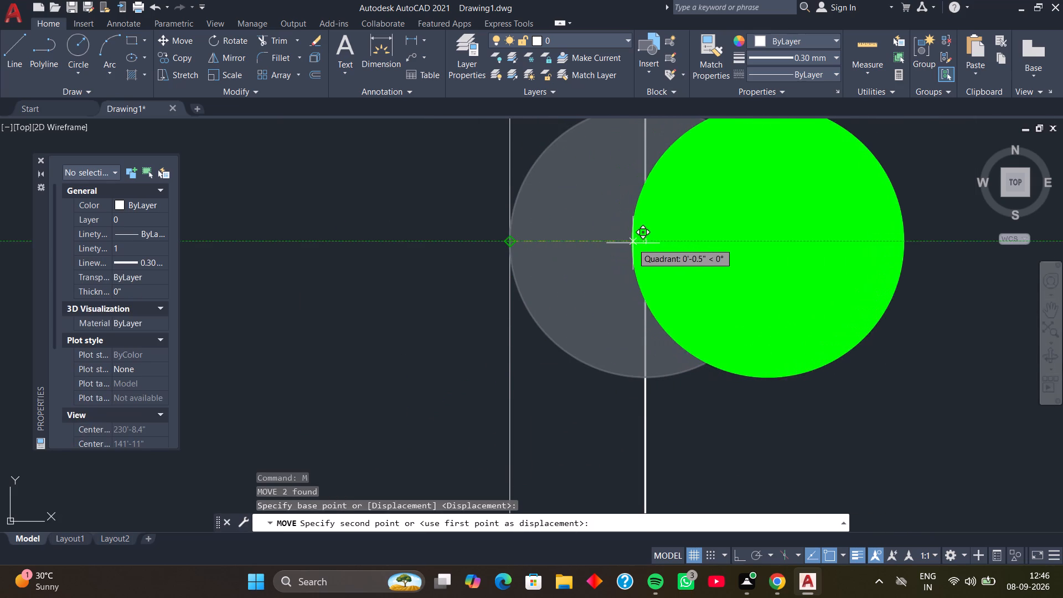
left_click(644, 241)
Move the thirteenth green dot below the corner by its left quadrant onto the core line, inside the wall core.
scroll(695, 310, "down", 4)
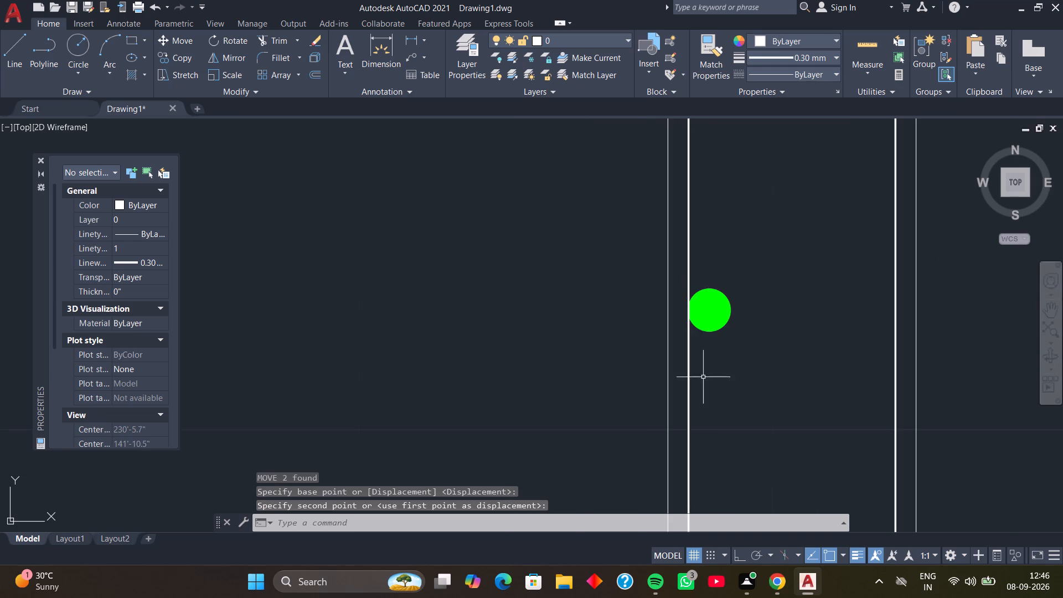
scroll(721, 410, "down", 1)
middle_click_drag(728, 427, 652, 254)
middle_click_drag(648, 397, 631, 293)
scroll(618, 272, "up", 2)
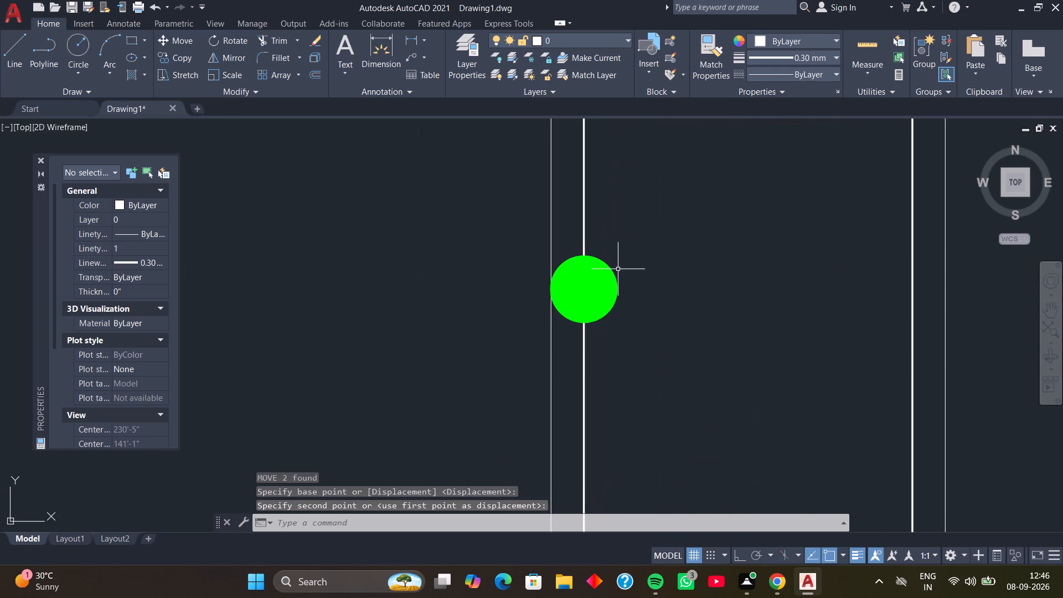
scroll(620, 267, "up", 2)
left_click_drag(627, 244, 627, 251)
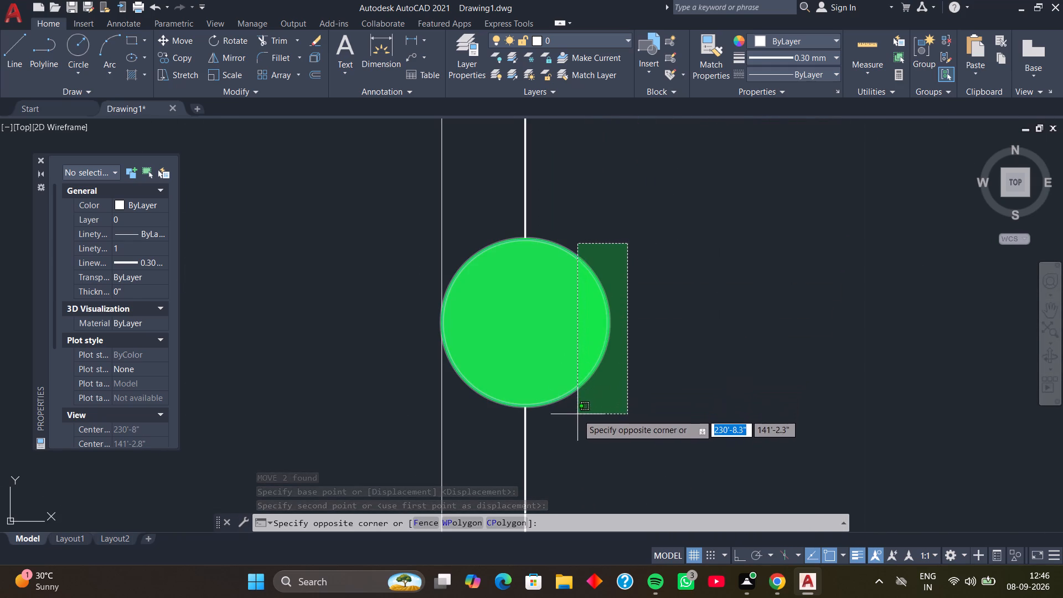
left_click(577, 414)
key("m")
key("space")
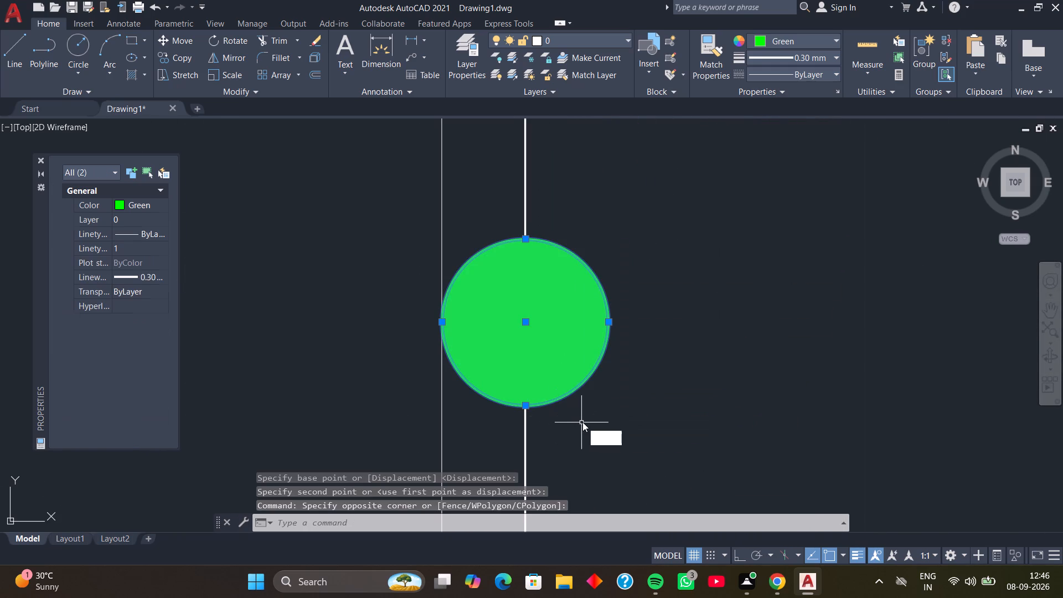
left_click(440, 324)
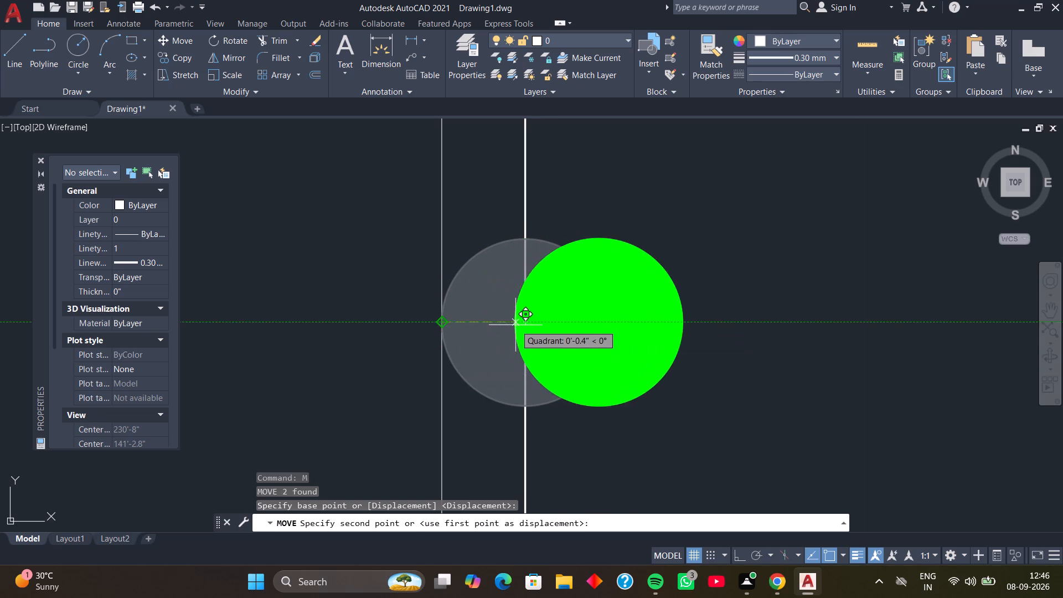
left_click(527, 323)
Move the fourteenth green dot below the corner into the wall core, placing its left quadrant on the core line.
scroll(607, 406, "down", 3)
middle_click_drag(618, 441, 610, 256)
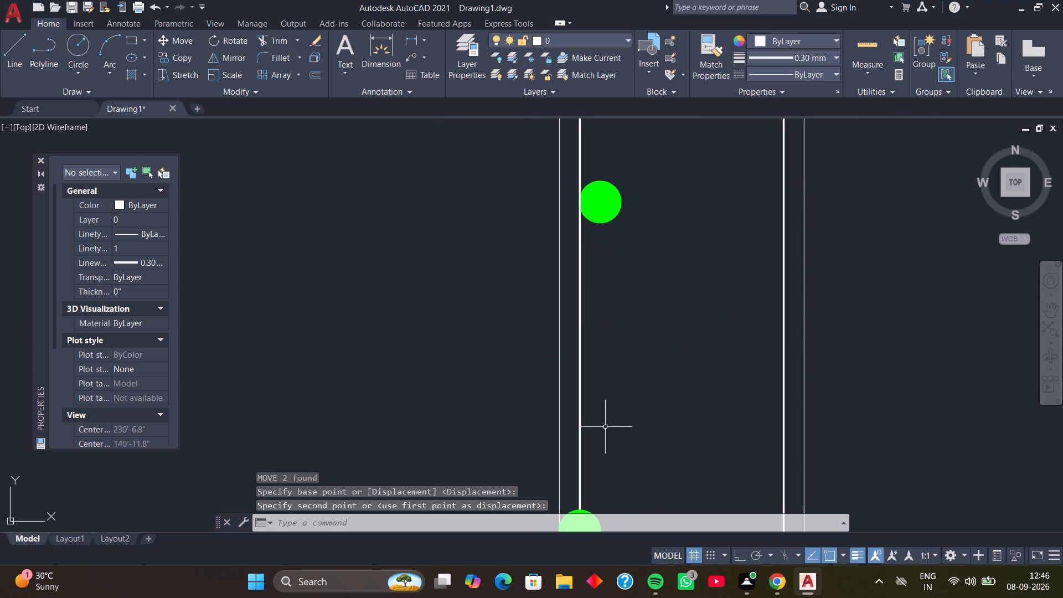
middle_click_drag(605, 426, 605, 264)
middle_click_drag(607, 350, 608, 270)
scroll(608, 281, "up", 3)
left_click_drag(607, 252, 605, 265)
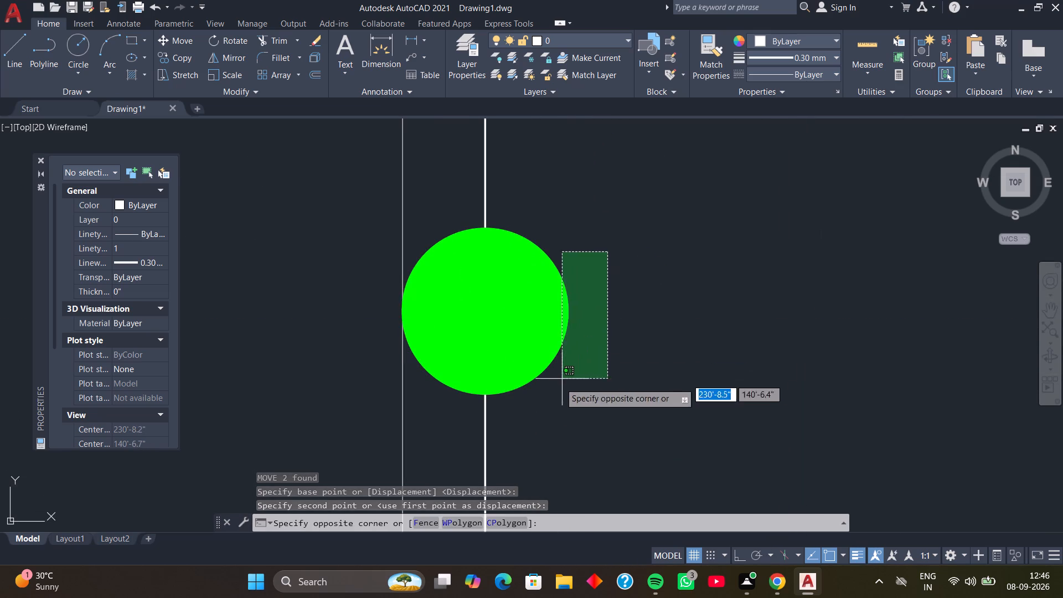
left_click(548, 401)
key("m")
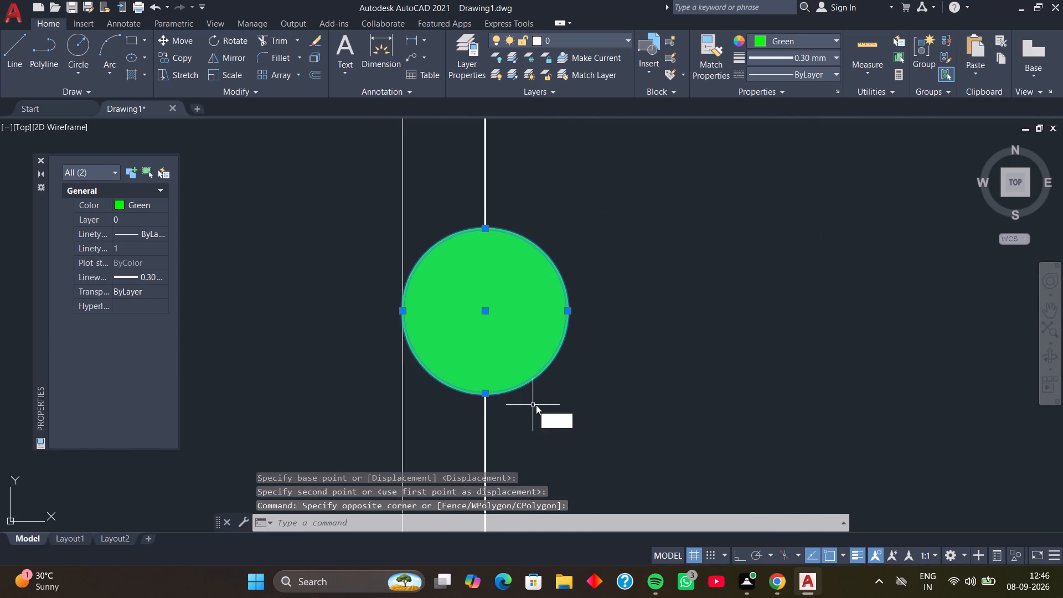
key("space")
left_click(401, 311)
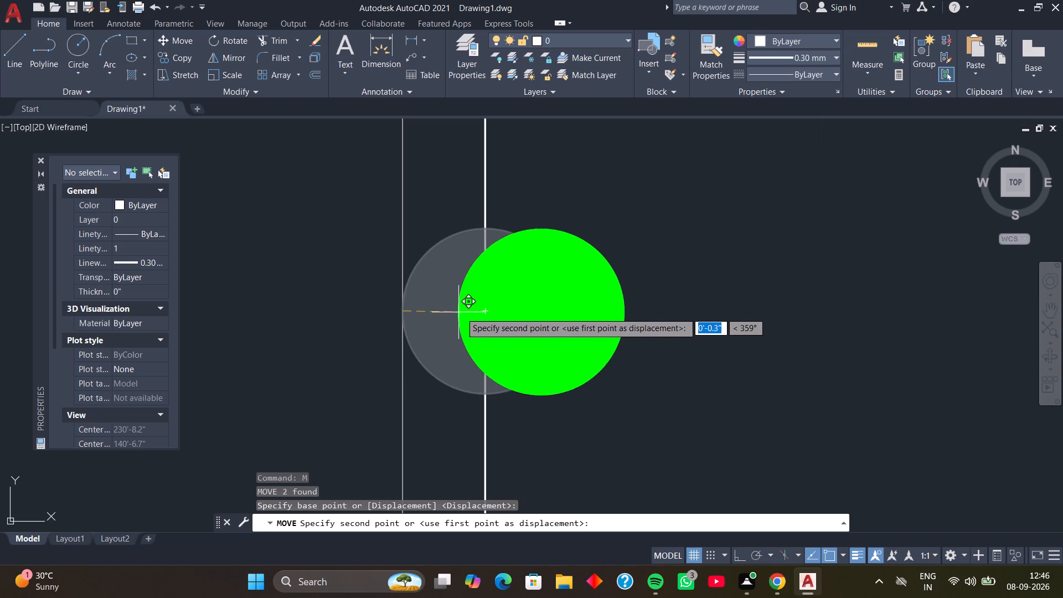
left_click(486, 312)
Check the placement of the green dots along the vertical wall's inner core line, from the bottom wall up to the upper corner.
scroll(568, 383, "down", 3)
middle_click_drag(574, 420, 570, 267)
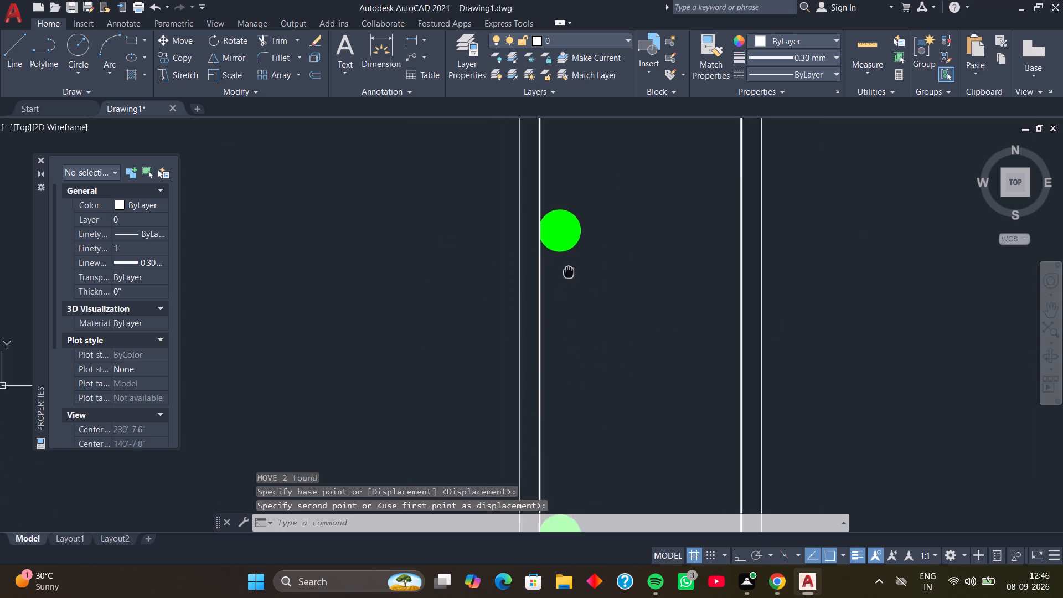
middle_click_drag(570, 267, 584, 222)
middle_click_drag(575, 388, 553, 251)
scroll(553, 251, "down", 3)
middle_click_drag(561, 221, 561, 240)
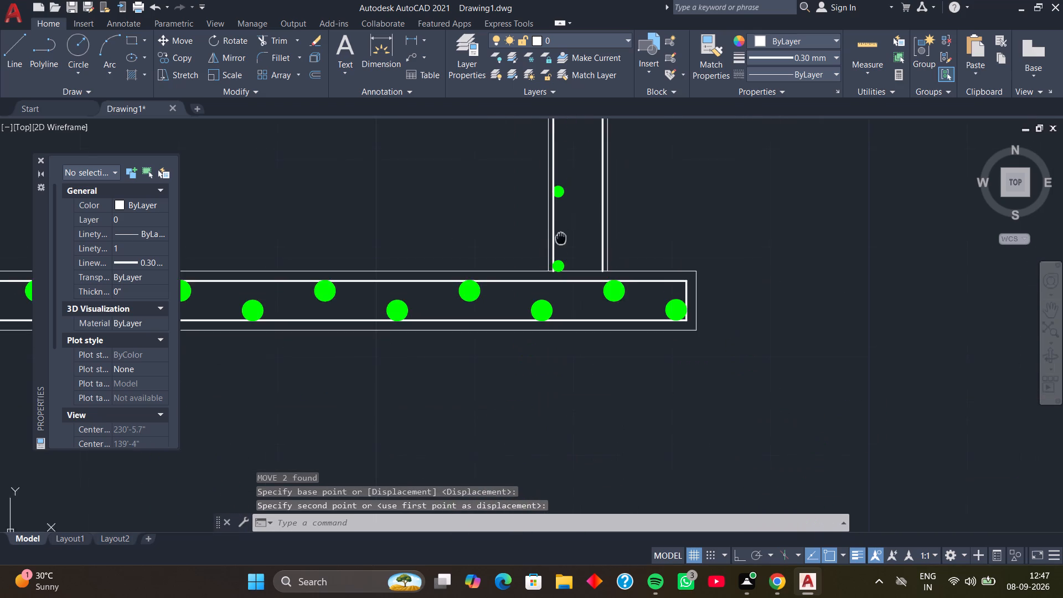
middle_click_drag(561, 240, 563, 418)
scroll(586, 272, "down", 1)
middle_click_drag(585, 271, 528, 451)
scroll(585, 271, "down", 1)
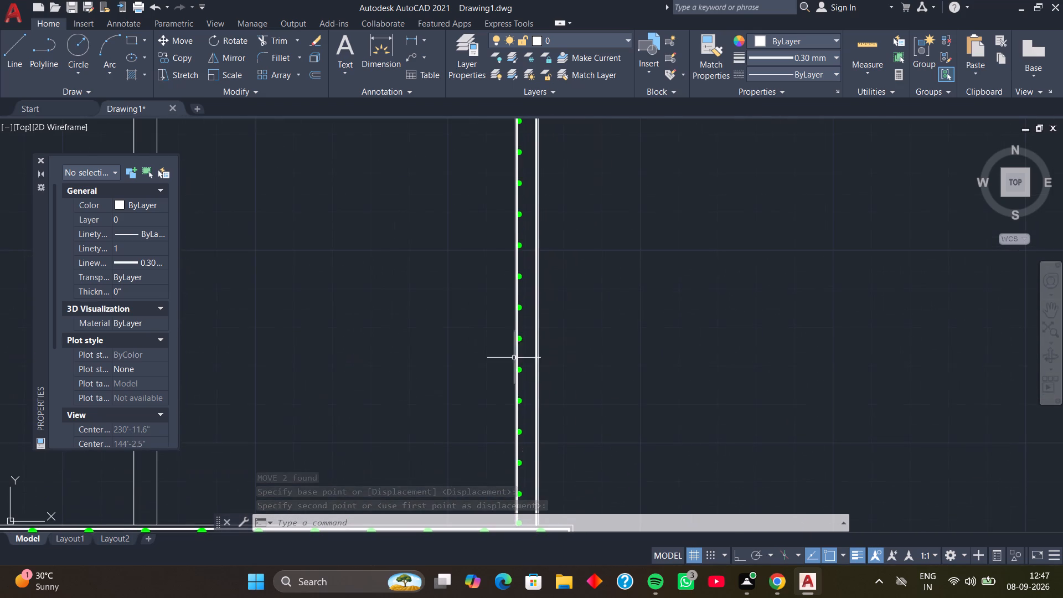
middle_click_drag(503, 329, 468, 434)
middle_click_drag(456, 363, 453, 380)
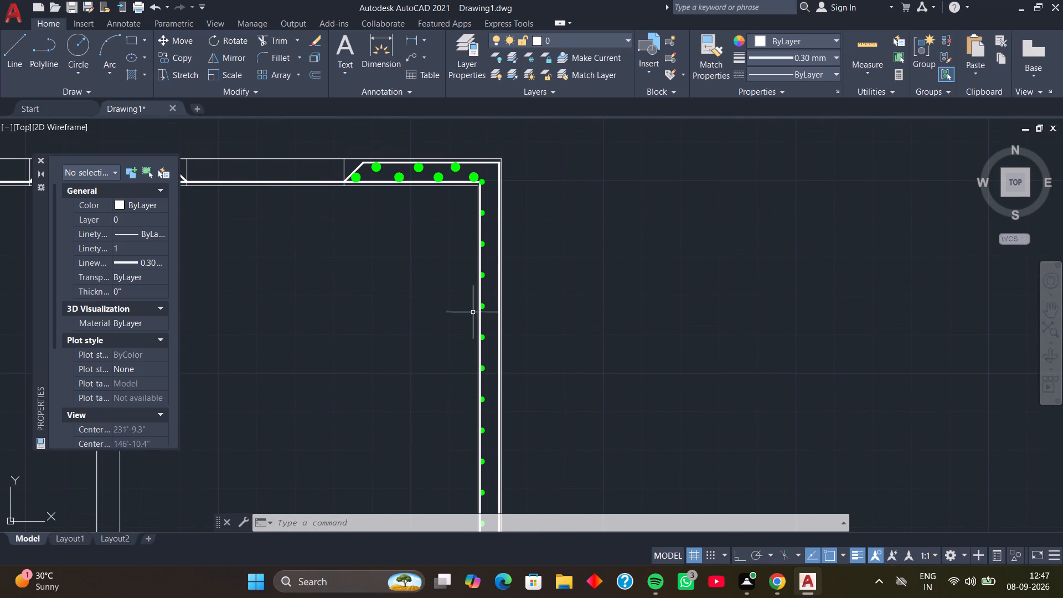
scroll(474, 280, "up", 3)
middle_click_drag(457, 265, 422, 361)
scroll(434, 317, "down", 1)
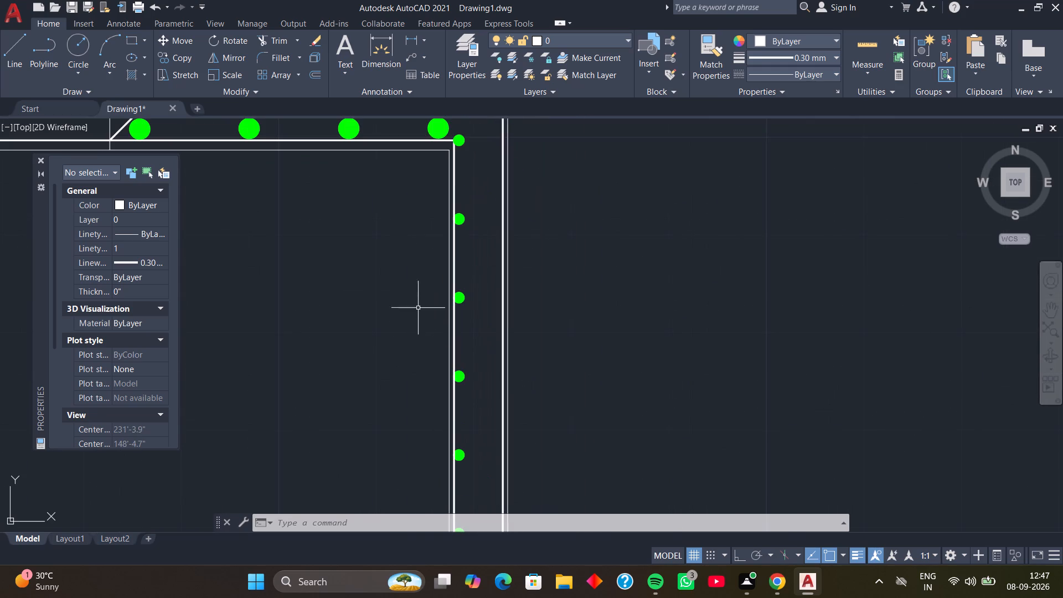
scroll(417, 302, "down", 1)
middle_click_drag(416, 303, 403, 344)
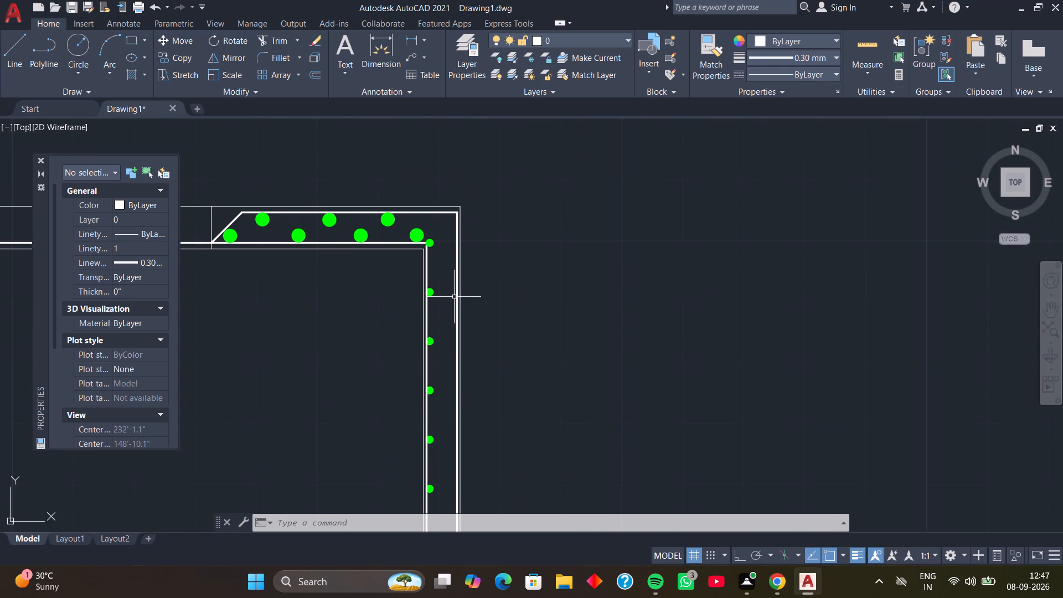
Divide the vertical wall's outer core line into 15 segments.
left_click(456, 297)
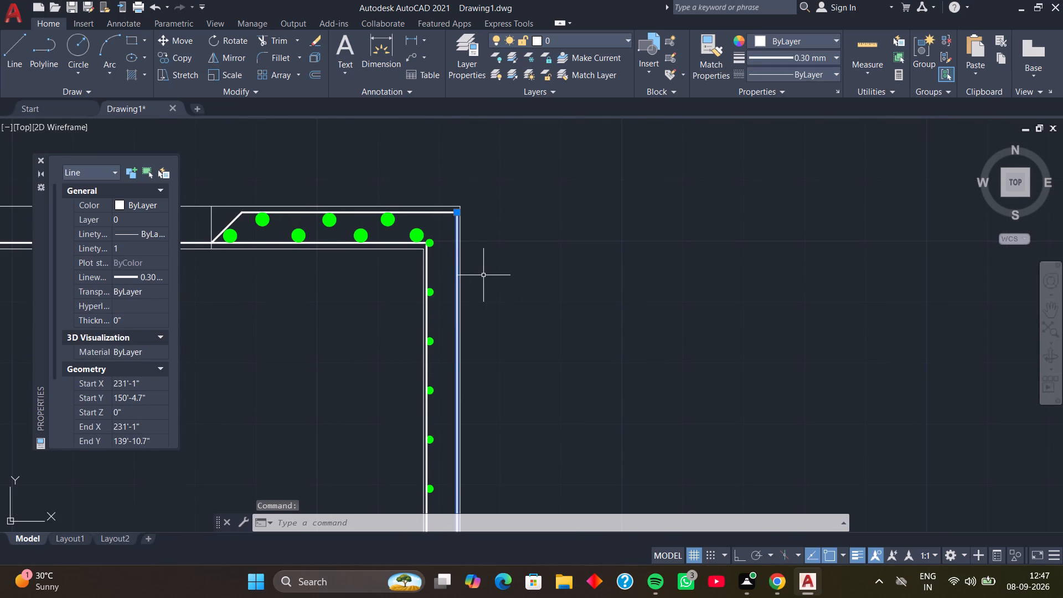
key("d")
type("IVI")
key("d")
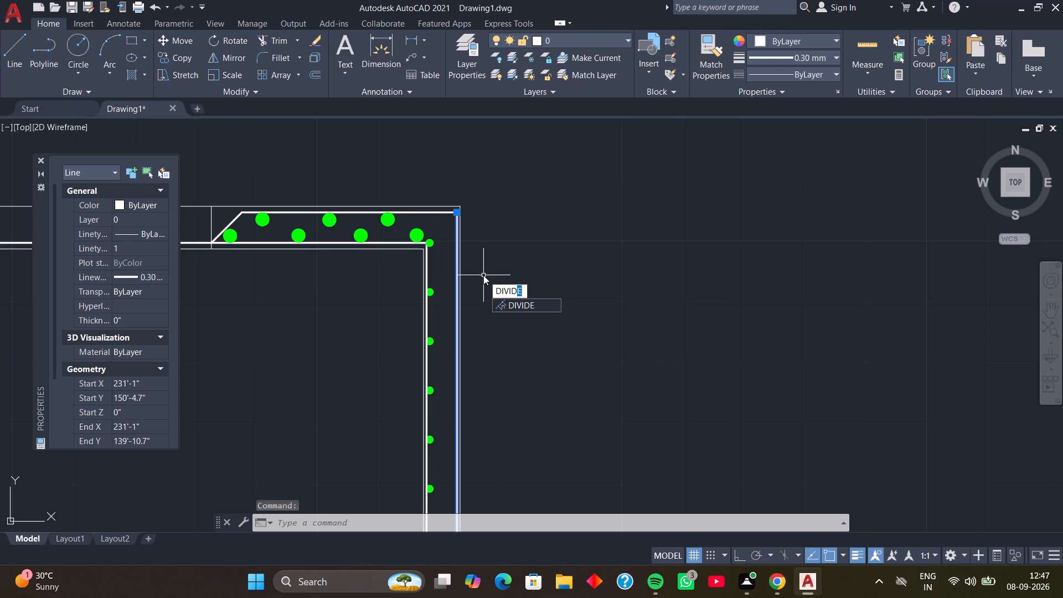
key("Return")
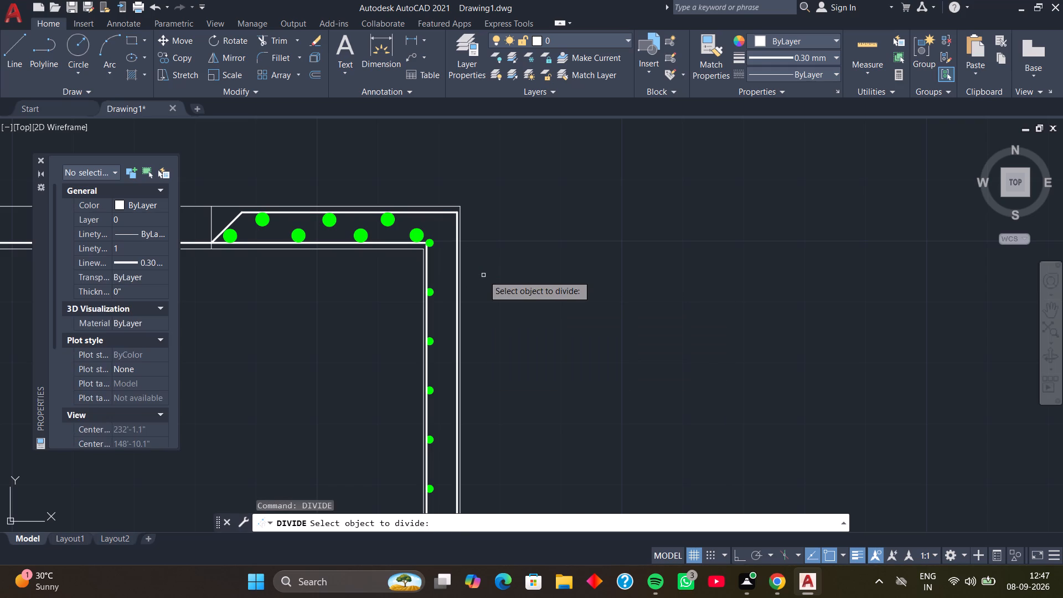
left_click(456, 292)
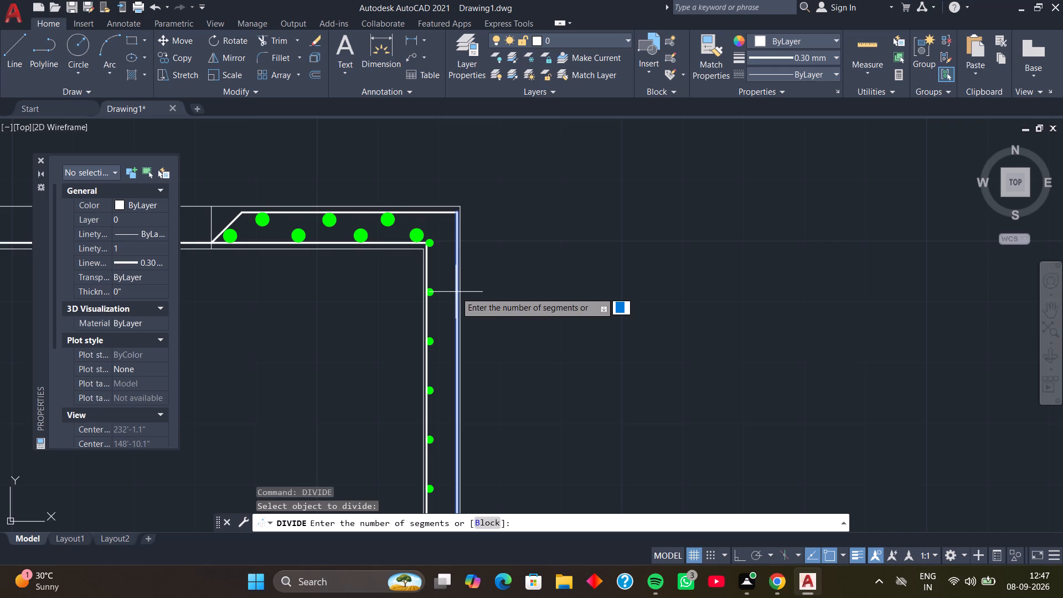
key("1")
key("5")
key("Return")
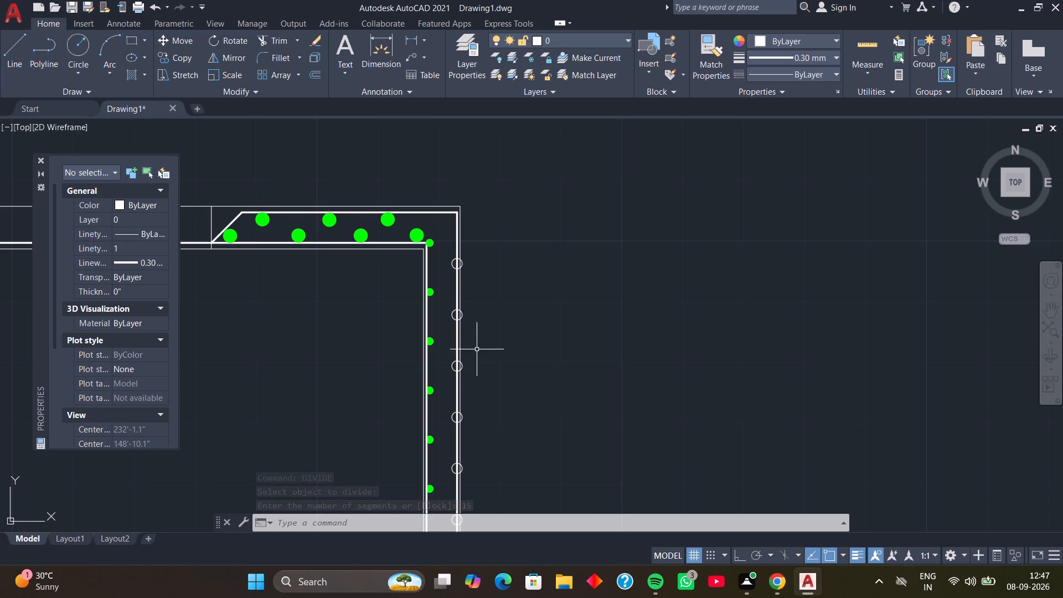
Examine the division points along the vertical wall's outer core line, from the upper corner down to the bottom wall.
scroll(478, 349, "down", 1)
middle_click_drag(491, 389, 499, 252)
middle_click_drag(509, 418, 500, 342)
scroll(470, 359, "up", 3)
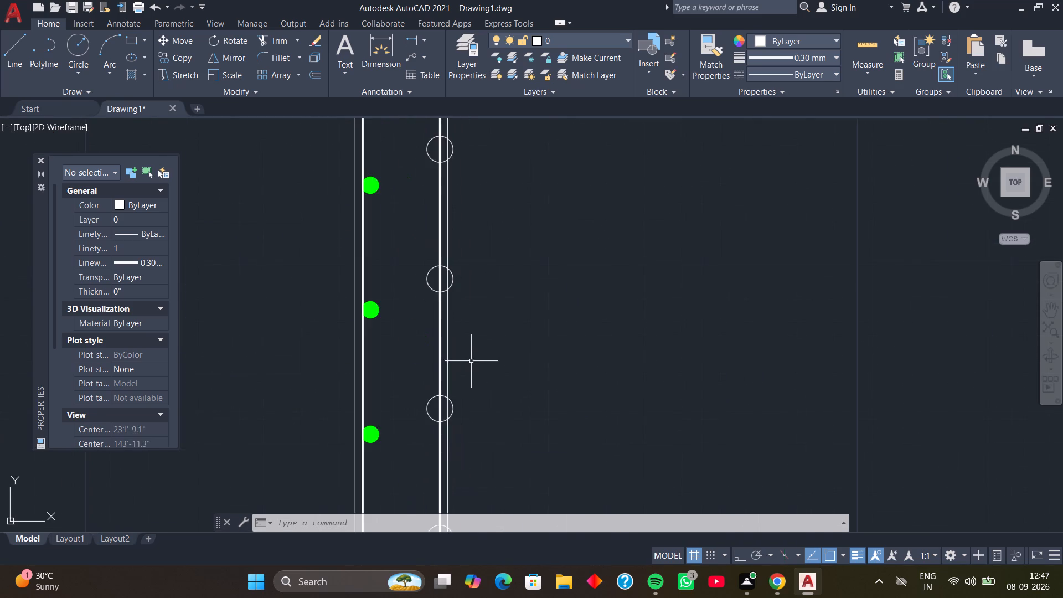
scroll(480, 360, "down", 2)
middle_click_drag(505, 422, 487, 311)
middle_click_drag(488, 439, 483, 309)
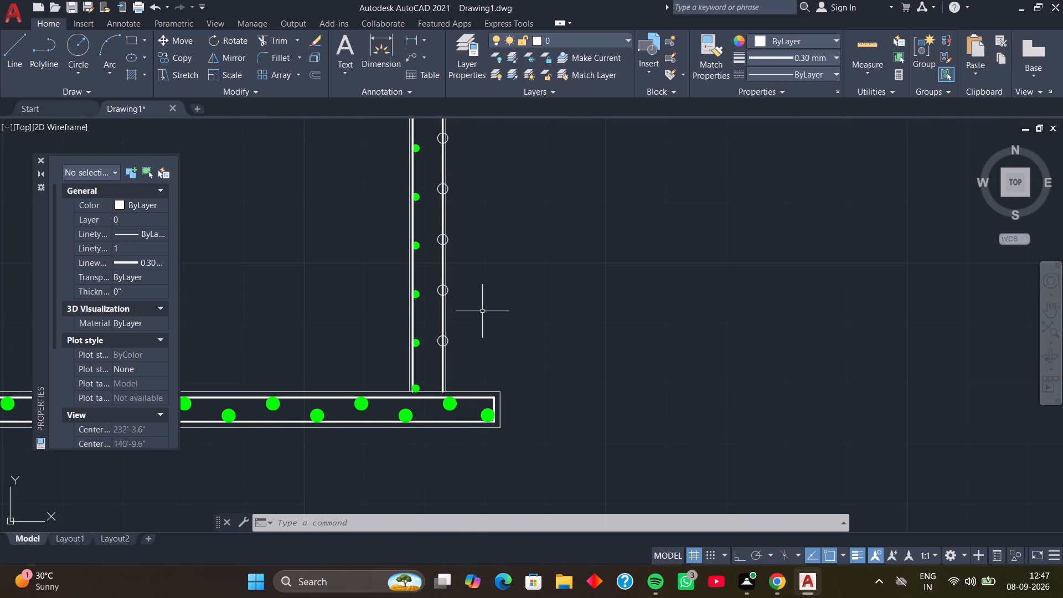
middle_click_drag(482, 353, 474, 325)
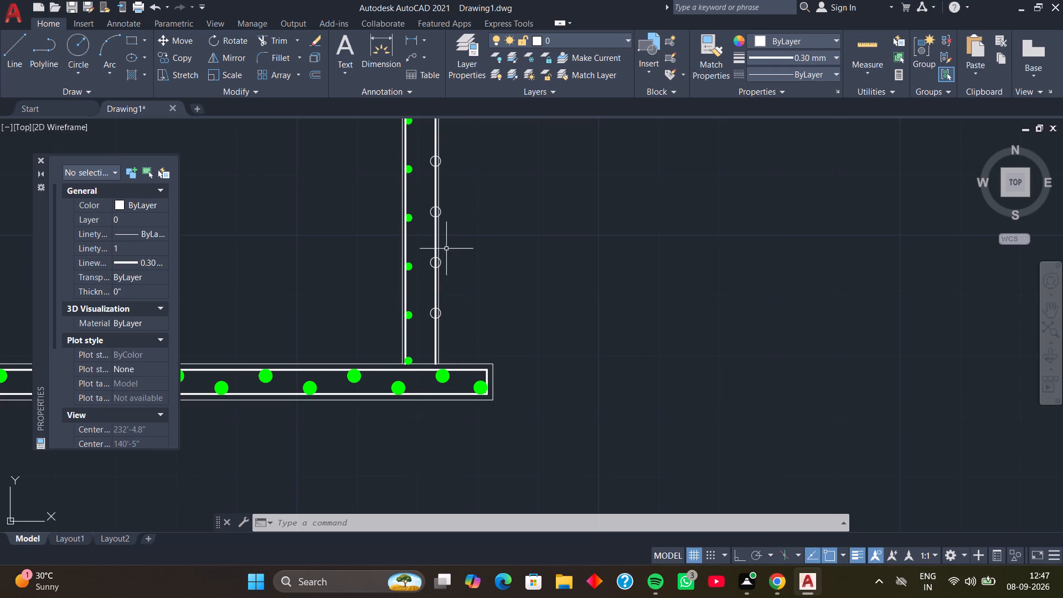
Copy the small loose green dot inside the room by its center, with the Multiple option, onto the outer core line's first division point below the corner.
scroll(308, 267, "down", 2)
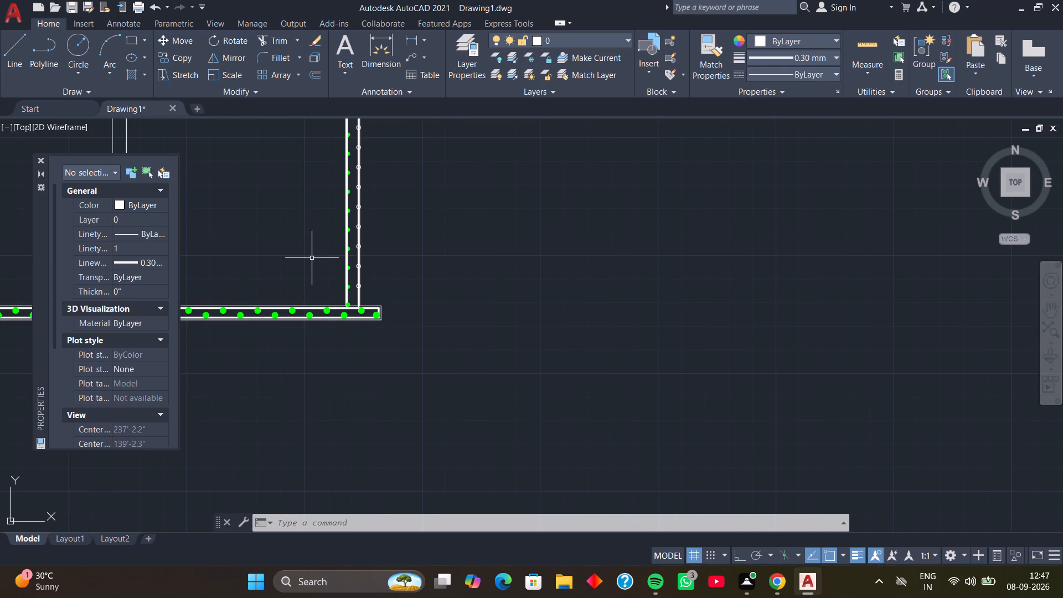
scroll(311, 257, "down", 2)
middle_click_drag(300, 221, 401, 291)
middle_click_drag(280, 264, 399, 295)
scroll(375, 274, "up", 3)
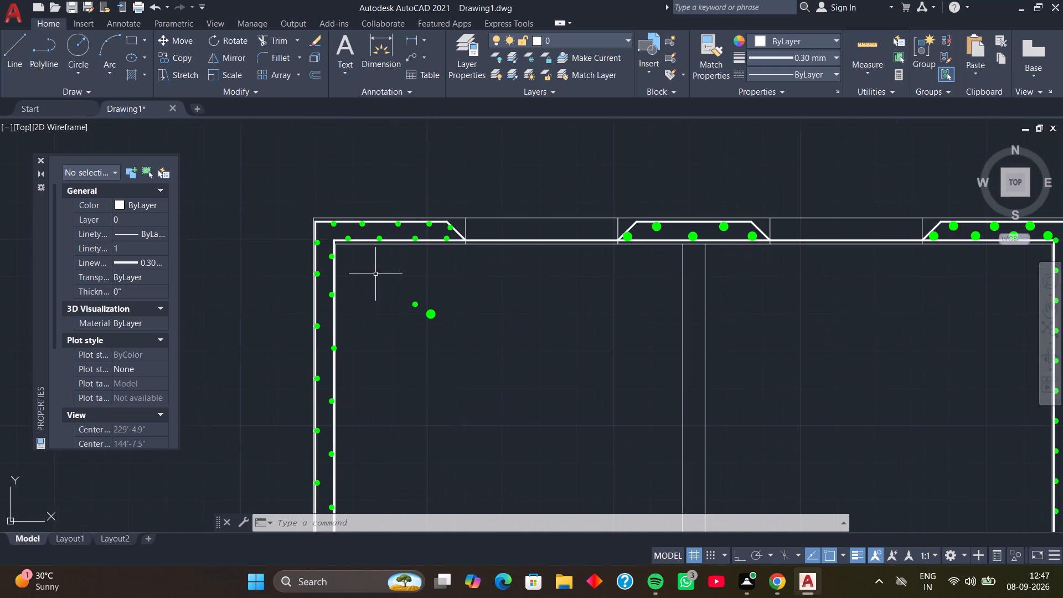
scroll(390, 301, "up", 2)
left_click(468, 279)
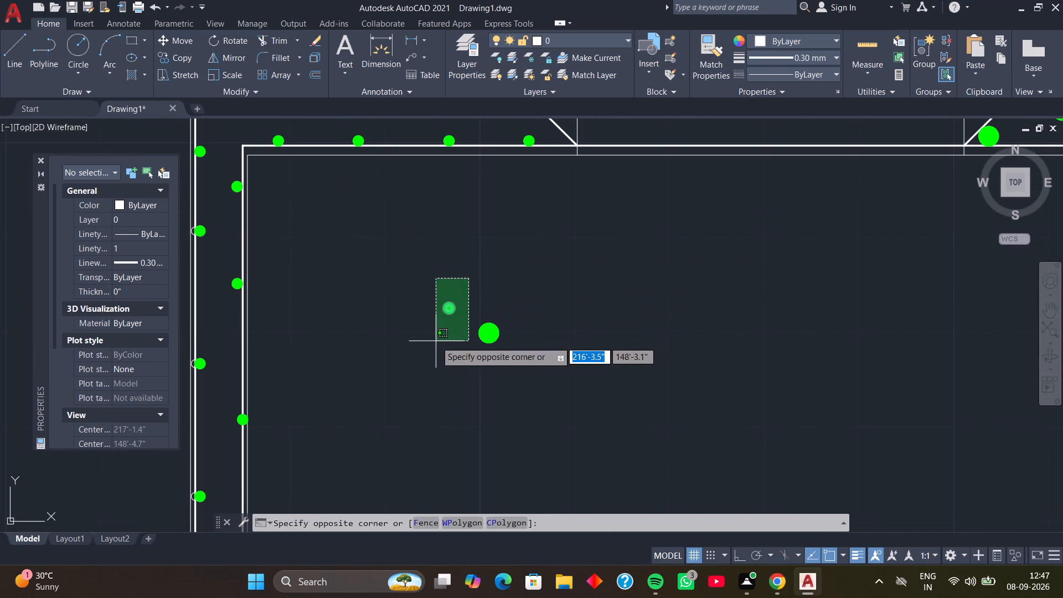
left_click(426, 341)
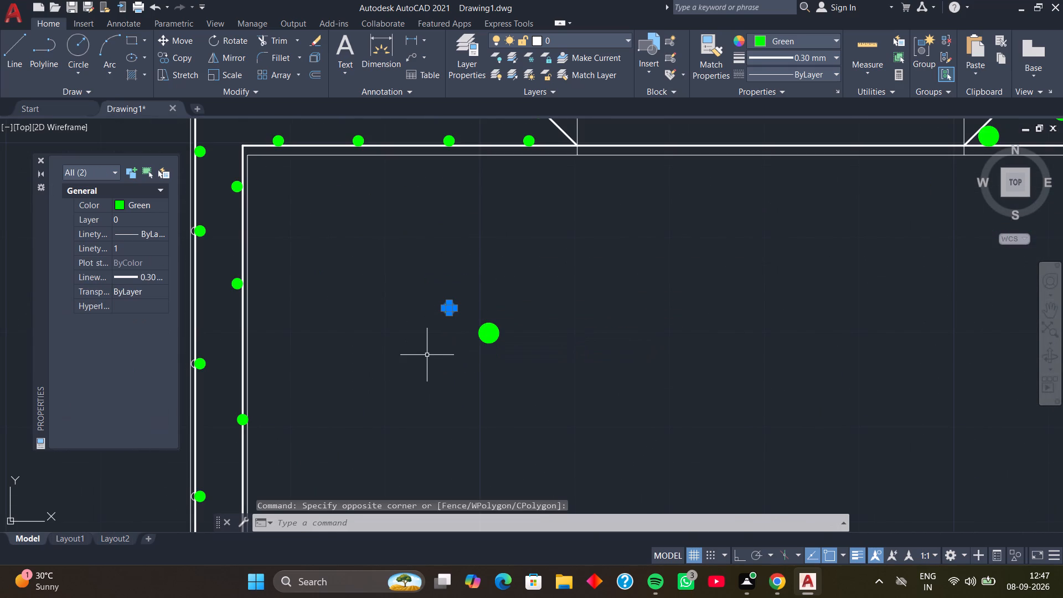
key("c")
type("O M")
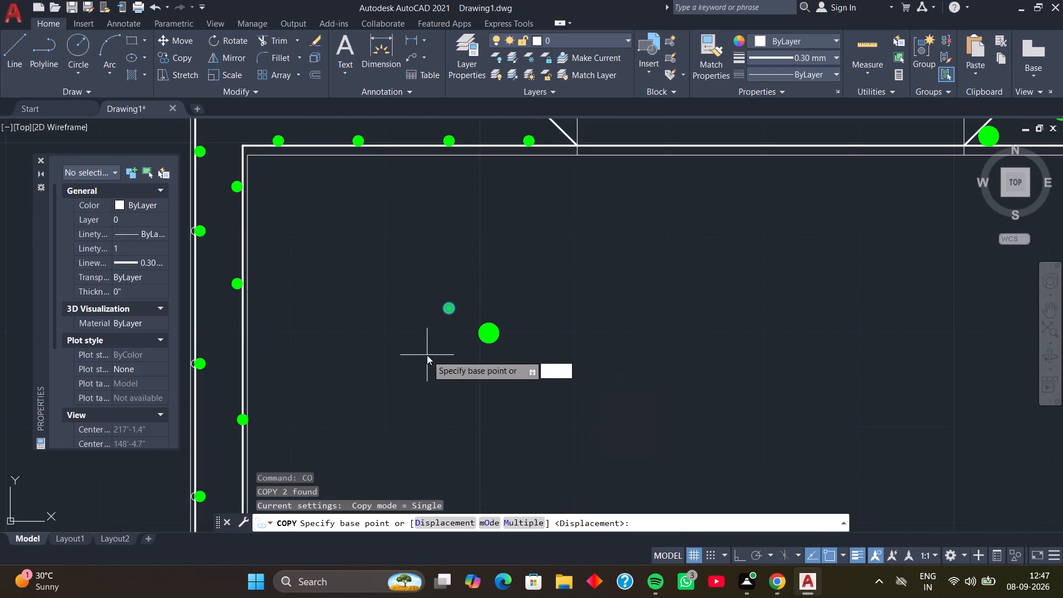
key("space")
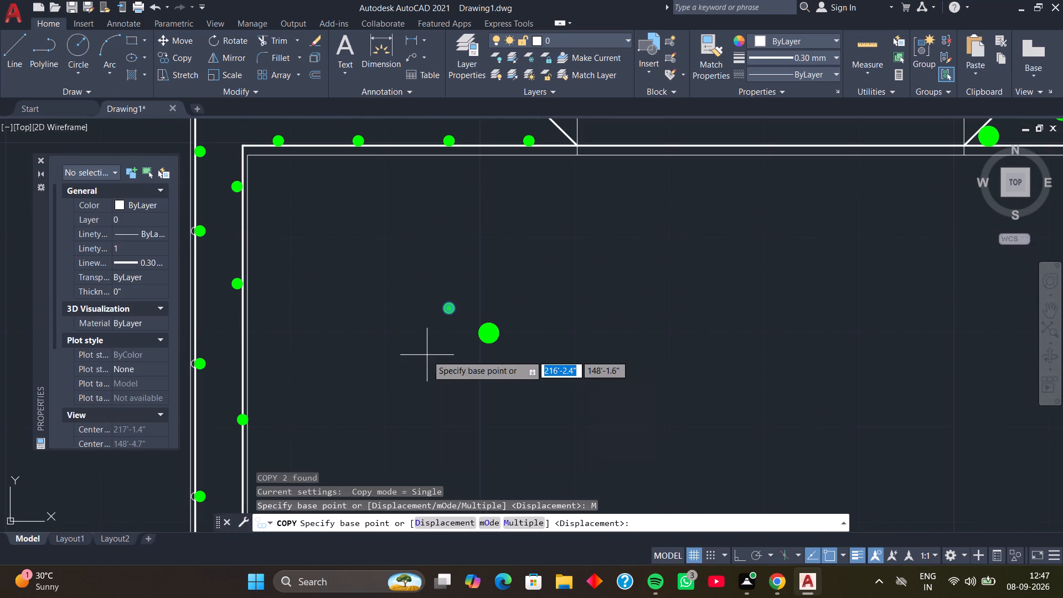
scroll(460, 316, "up", 3)
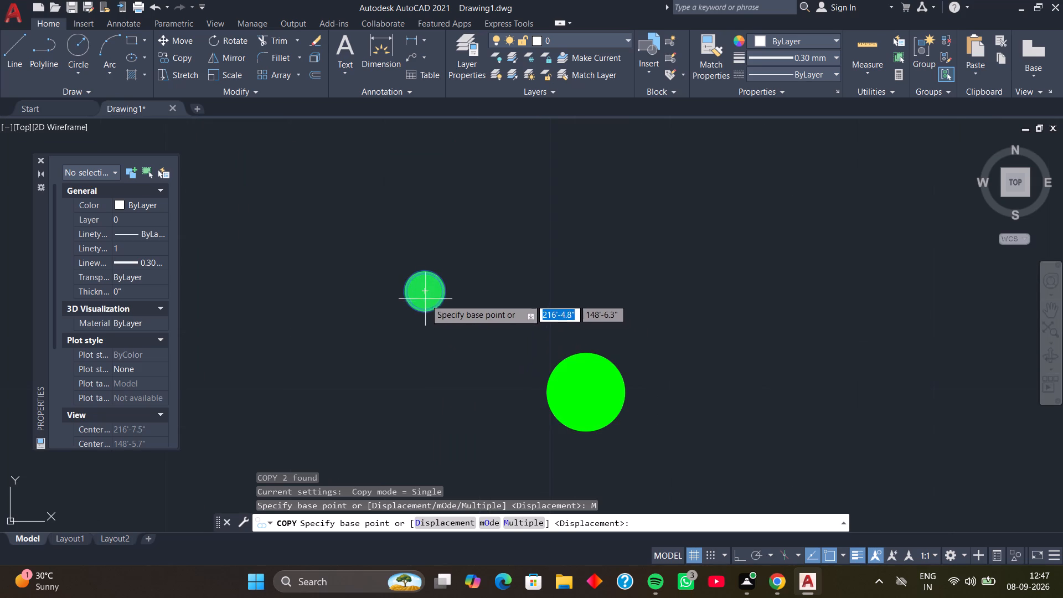
left_click(422, 294)
scroll(589, 302, "down", 3)
middle_click_drag(724, 330, 435, 269)
scroll(620, 286, "down", 4)
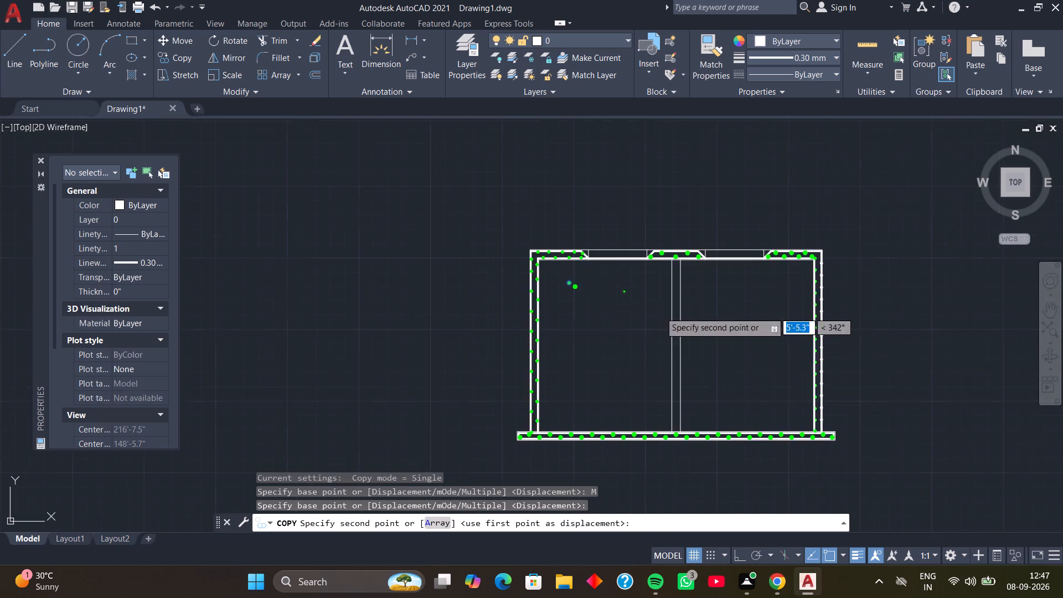
middle_click_drag(775, 343, 647, 345)
scroll(683, 286, "up", 3)
scroll(694, 235, "up", 2)
middle_click_drag(697, 215, 663, 368)
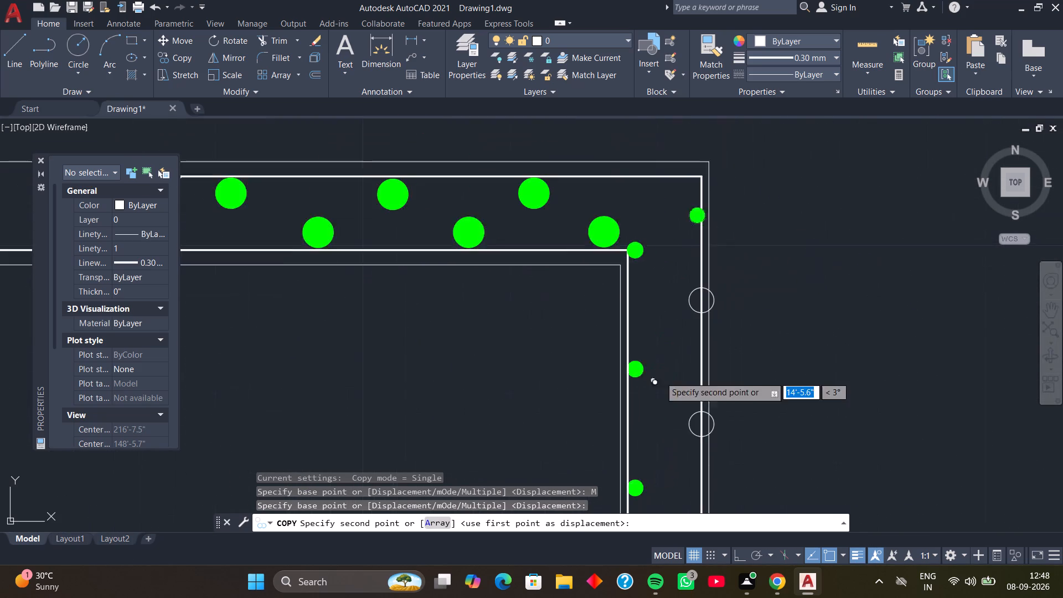
scroll(684, 321, "up", 3)
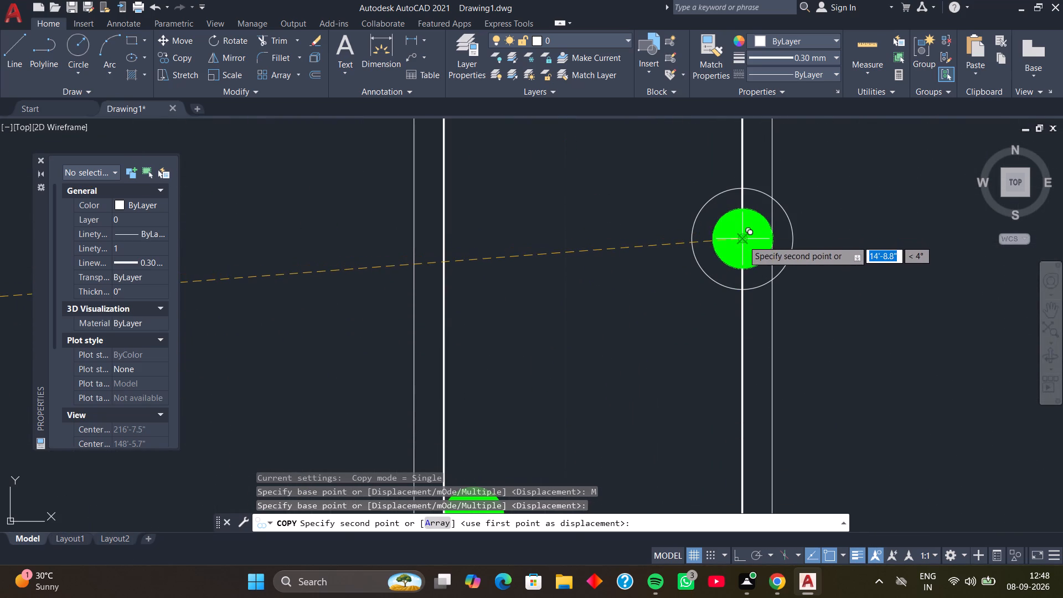
left_click(743, 240)
Place copies of the green dot centered on the second and third division points below the corner on the outer core line.
scroll(745, 332, "down", 2)
middle_click_drag(734, 381, 707, 216)
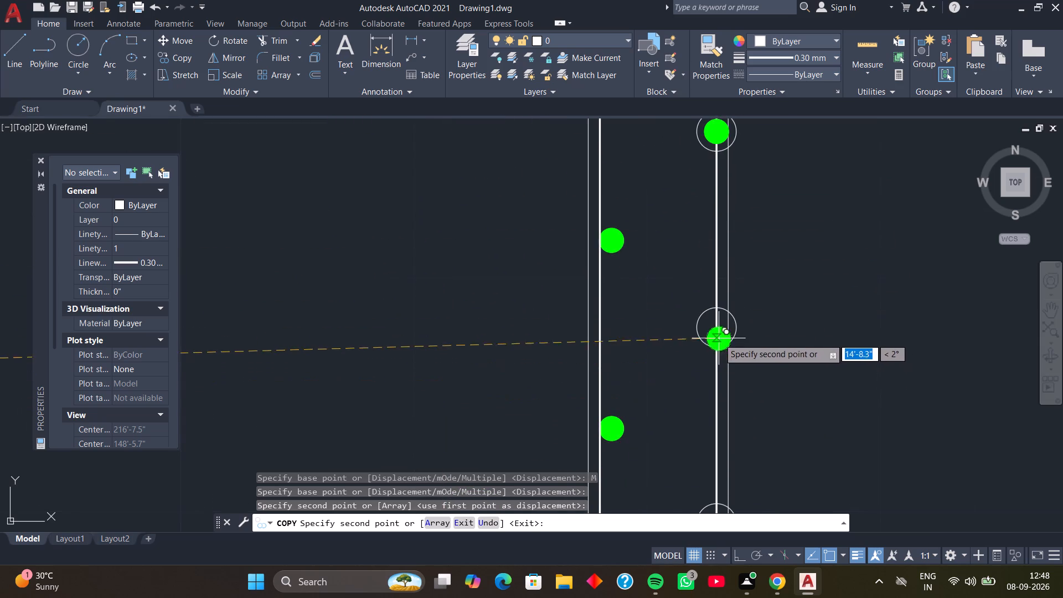
scroll(718, 338, "up", 2)
left_click(705, 312)
scroll(721, 393, "down", 3)
middle_click_drag(726, 433, 741, 254)
scroll(725, 354, "up", 3)
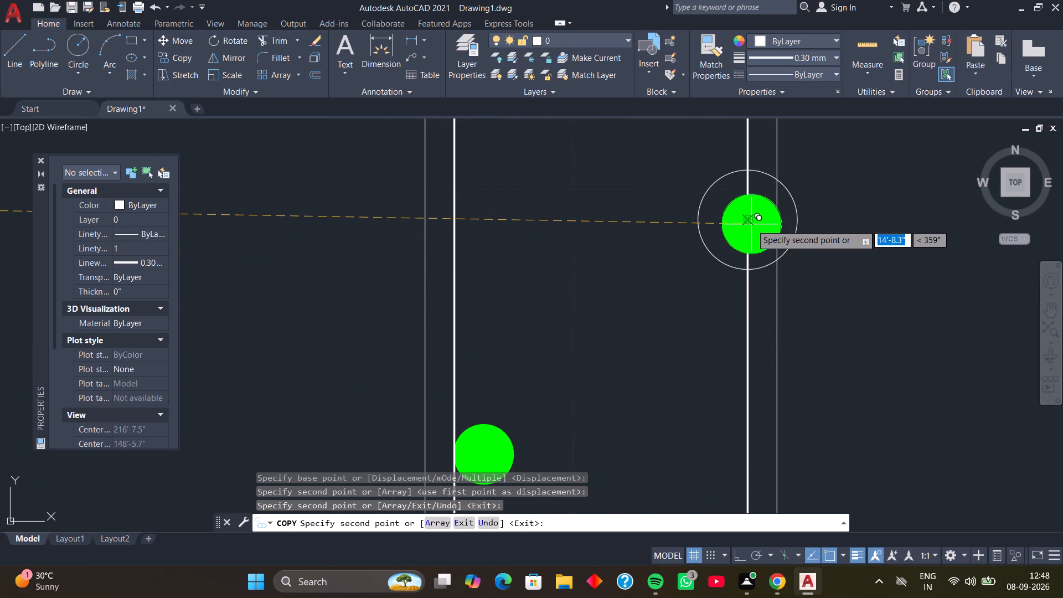
left_click(749, 221)
Place copies of the green dot centered on the fourth and fifth division points of the vertical wall's outer core line.
scroll(772, 313, "down", 3)
middle_click_drag(754, 378, 725, 274)
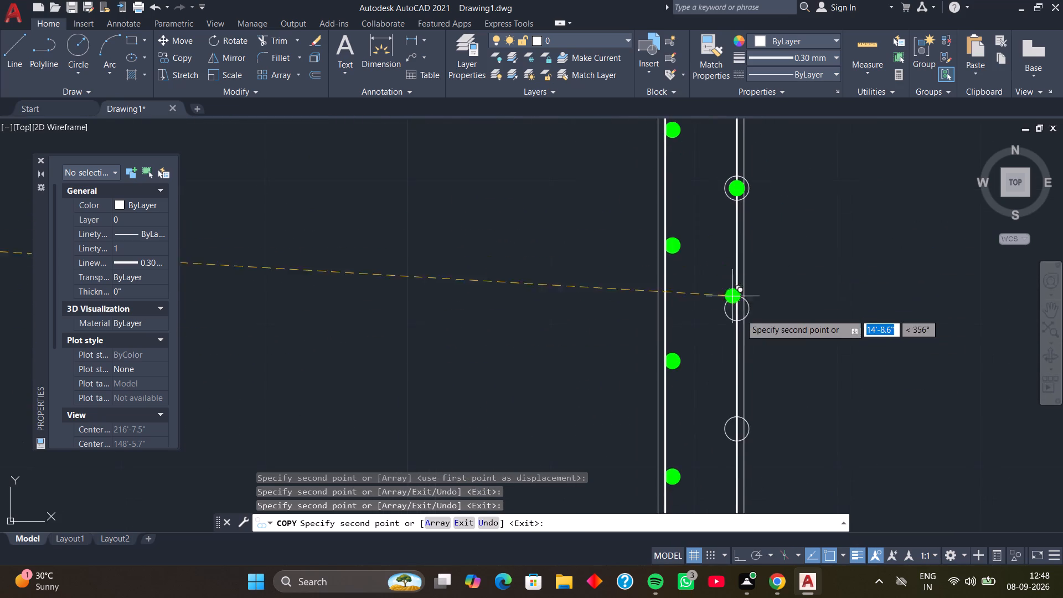
scroll(741, 317, "up", 3)
left_click(713, 279)
scroll(751, 316, "down", 3)
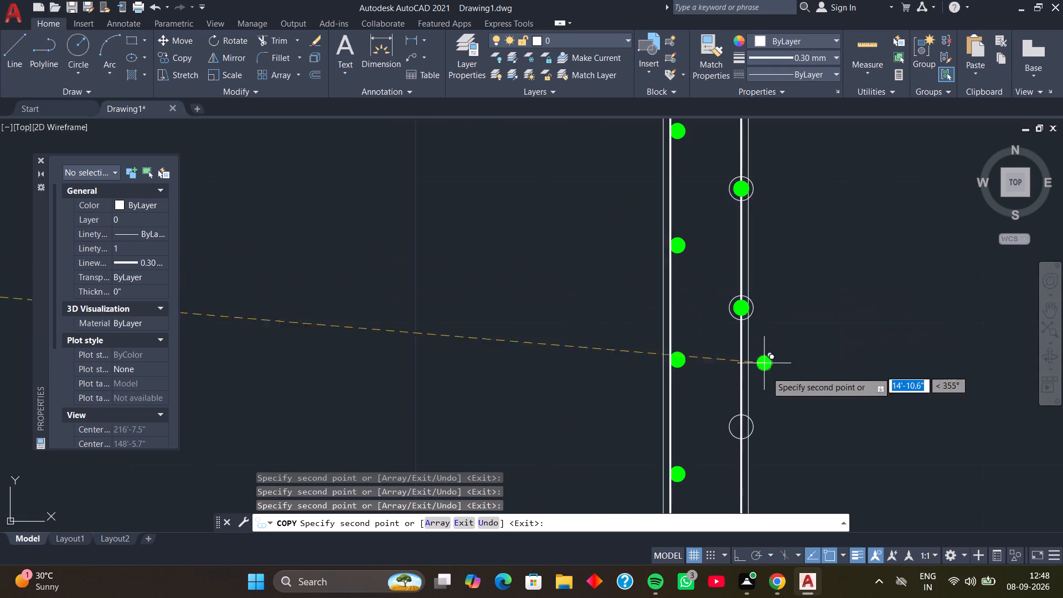
scroll(760, 385, "up", 1)
middle_click_drag(757, 385, 737, 272)
middle_click_drag(715, 356, 718, 290)
scroll(709, 278, "up", 2)
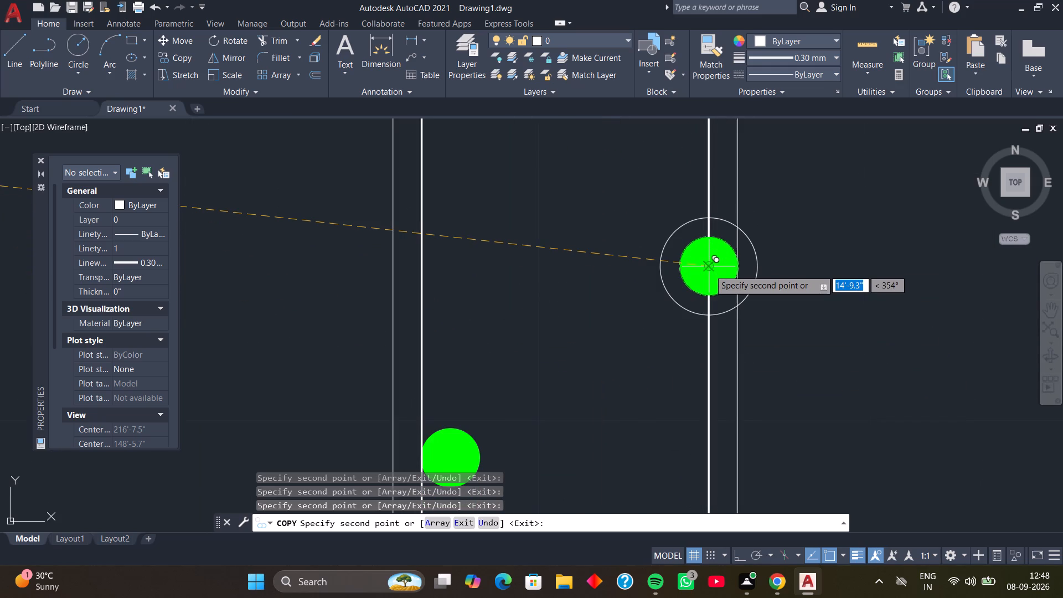
left_click(709, 270)
Add green dot copies centered on the sixth and seventh division points down the outer core line.
scroll(744, 345, "down", 2)
middle_click_drag(731, 388, 703, 231)
middle_click_drag(695, 354, 692, 294)
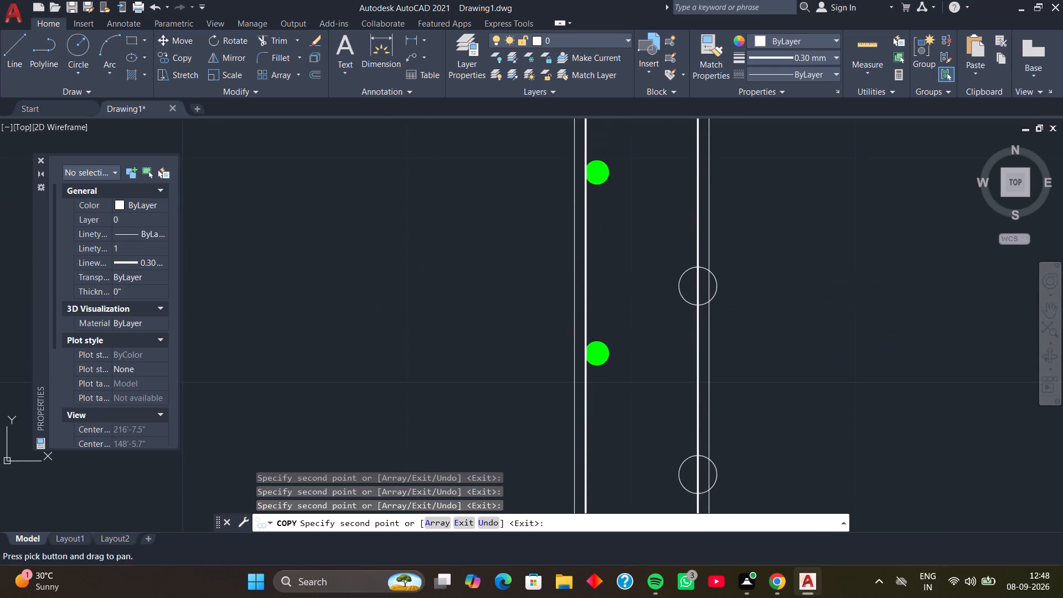
scroll(693, 289, "up", 3)
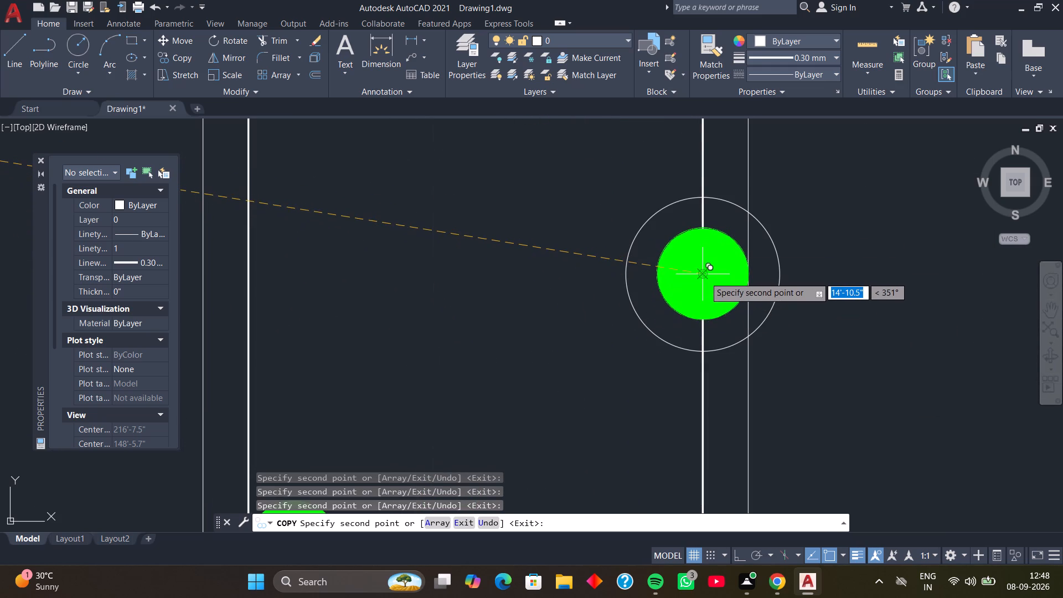
left_click(705, 277)
scroll(777, 307, "down", 3)
middle_click_drag(774, 374, 755, 226)
middle_click_drag(746, 382, 740, 297)
scroll(723, 269, "up", 1)
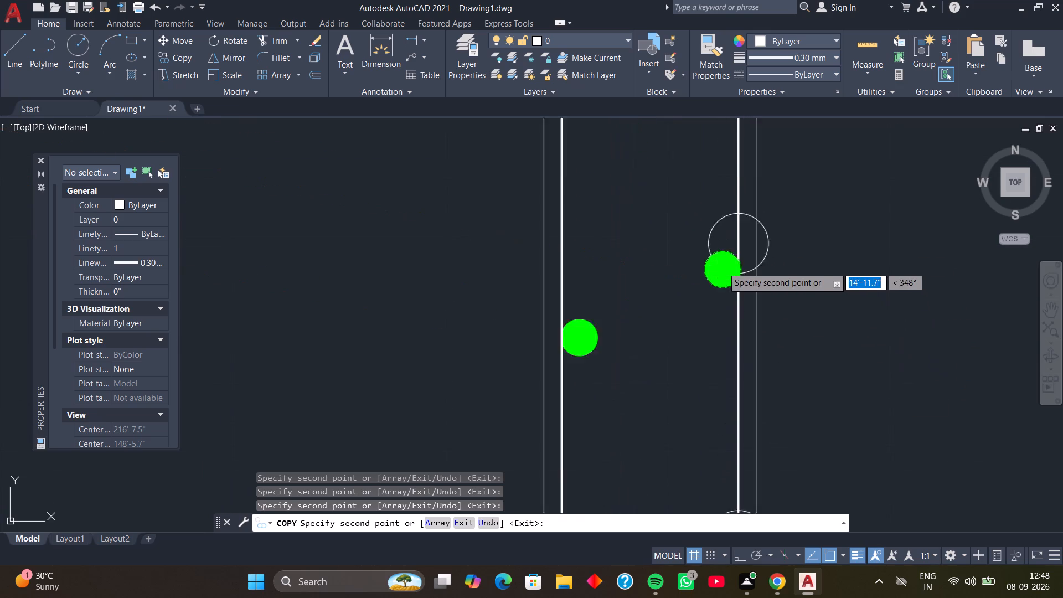
scroll(723, 265, "up", 3)
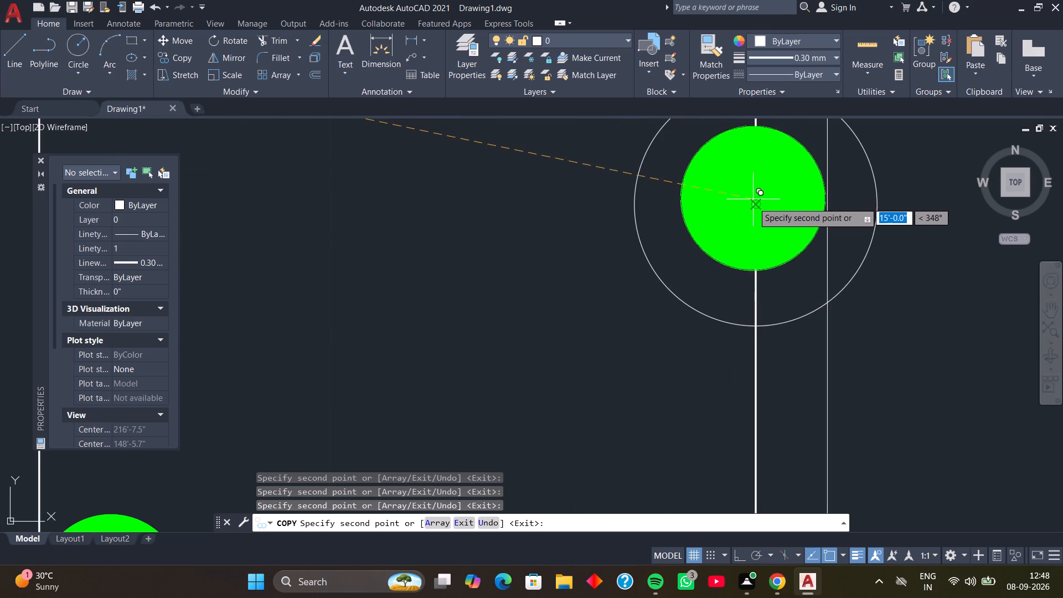
left_click(753, 209)
Add green dot copies centered on the eighth and ninth division points of the vertical wall's outer core line.
scroll(763, 347, "down", 3)
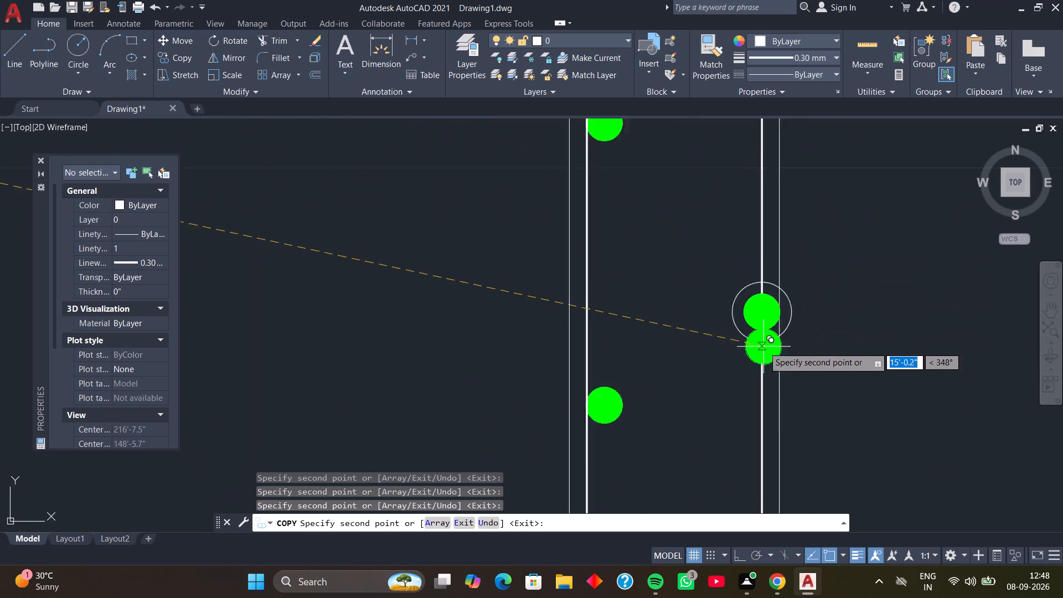
scroll(763, 347, "down", 1)
middle_click_drag(763, 395, 735, 228)
scroll(760, 393, "up", 1)
middle_click_drag(747, 399, 744, 239)
scroll(750, 249, "up", 2)
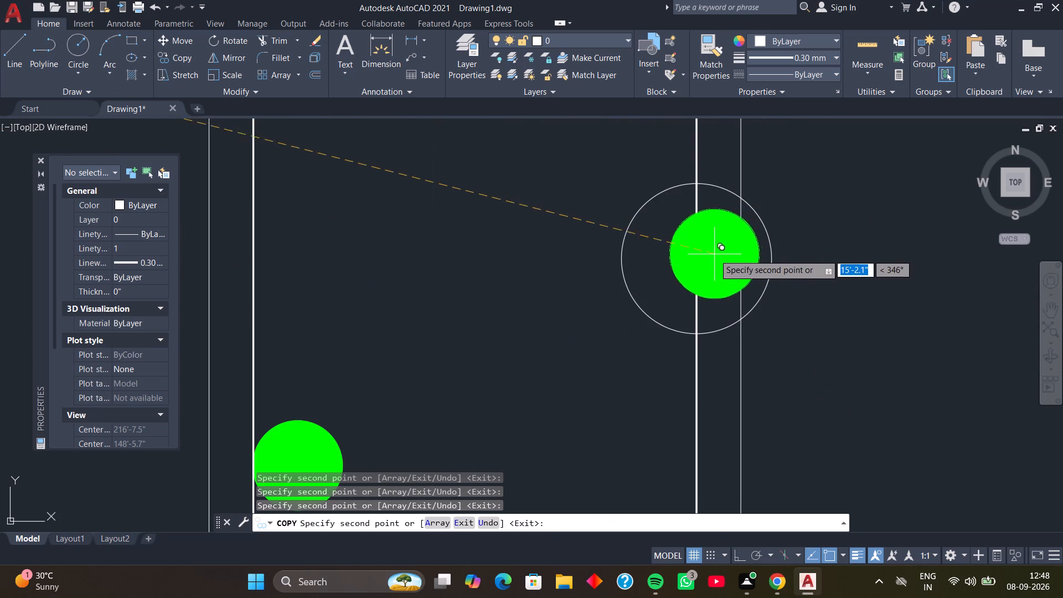
left_click(694, 261)
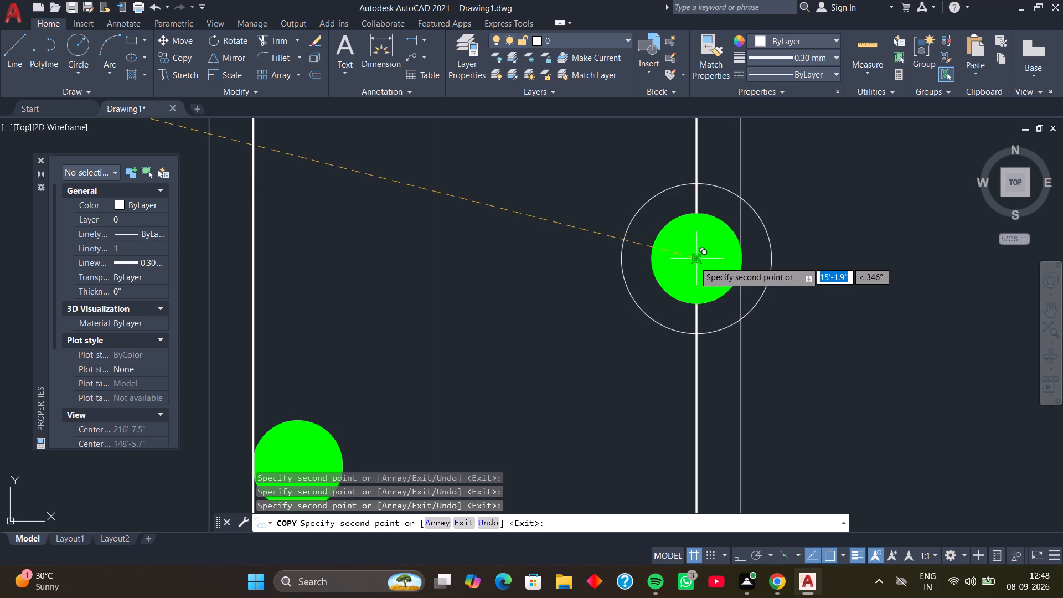
scroll(725, 327, "down", 3)
middle_click_drag(719, 437, 711, 261)
scroll(715, 333, "up", 2)
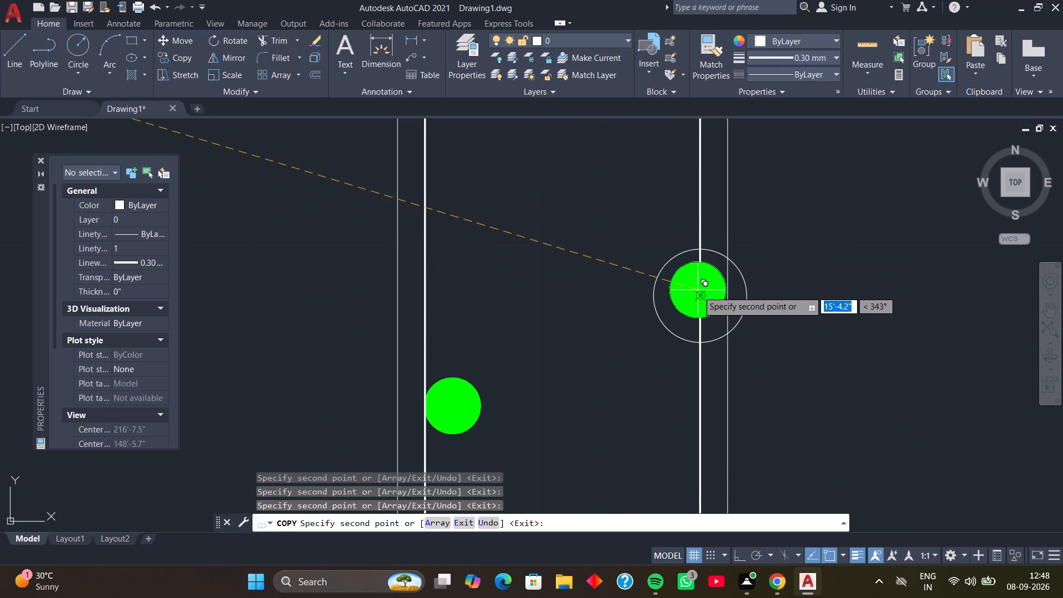
left_click(698, 295)
Place green dot copies centered on the tenth and eleventh division points below the corner on the outer core line.
scroll(760, 372, "down", 3)
middle_click_drag(762, 427, 730, 370)
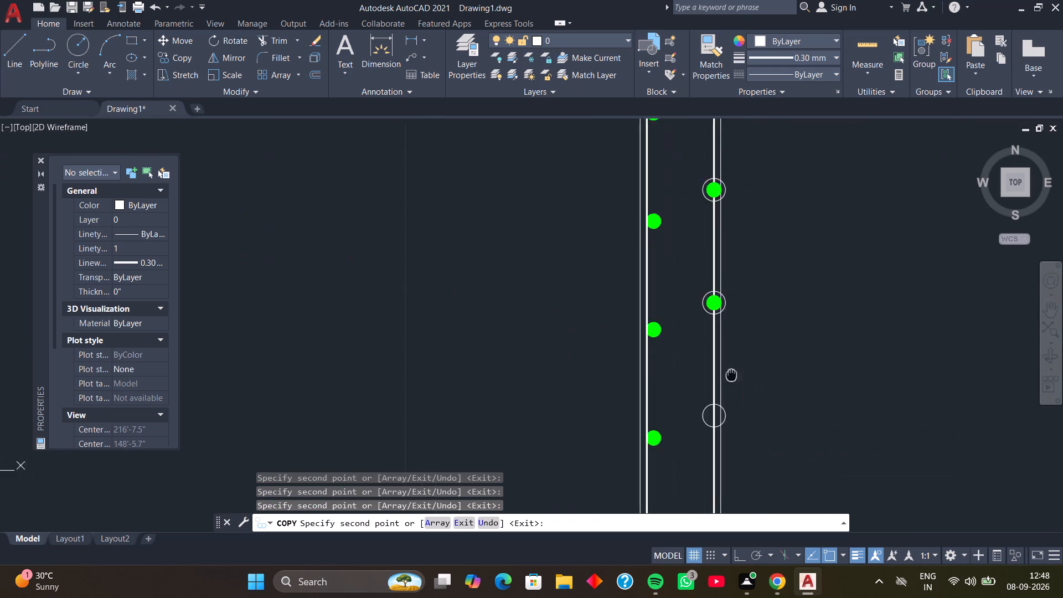
middle_click_drag(730, 370, 725, 281)
scroll(714, 322, "up", 5)
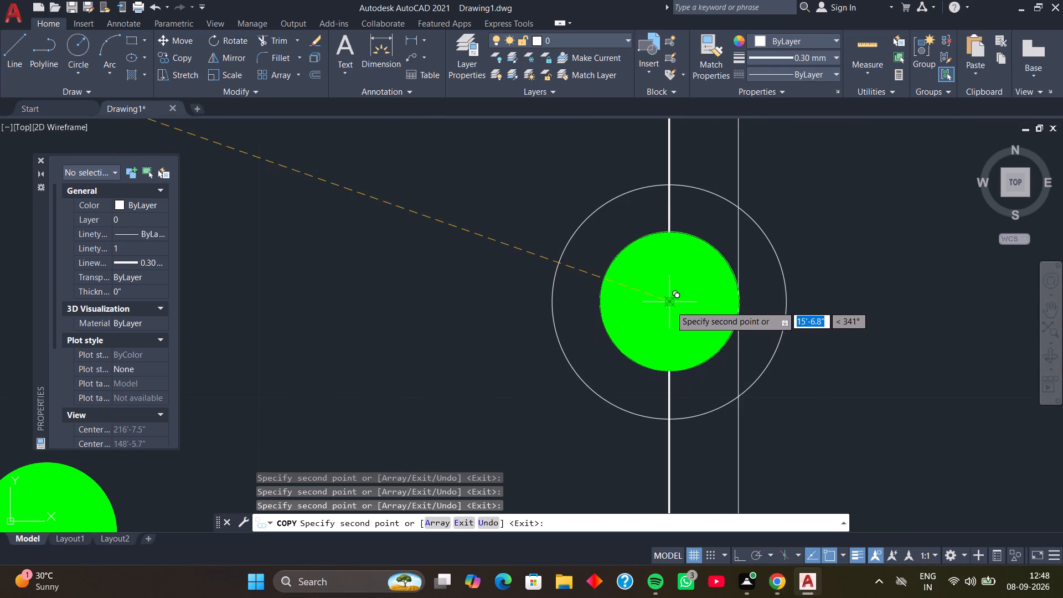
left_click(668, 305)
scroll(728, 349, "down", 3)
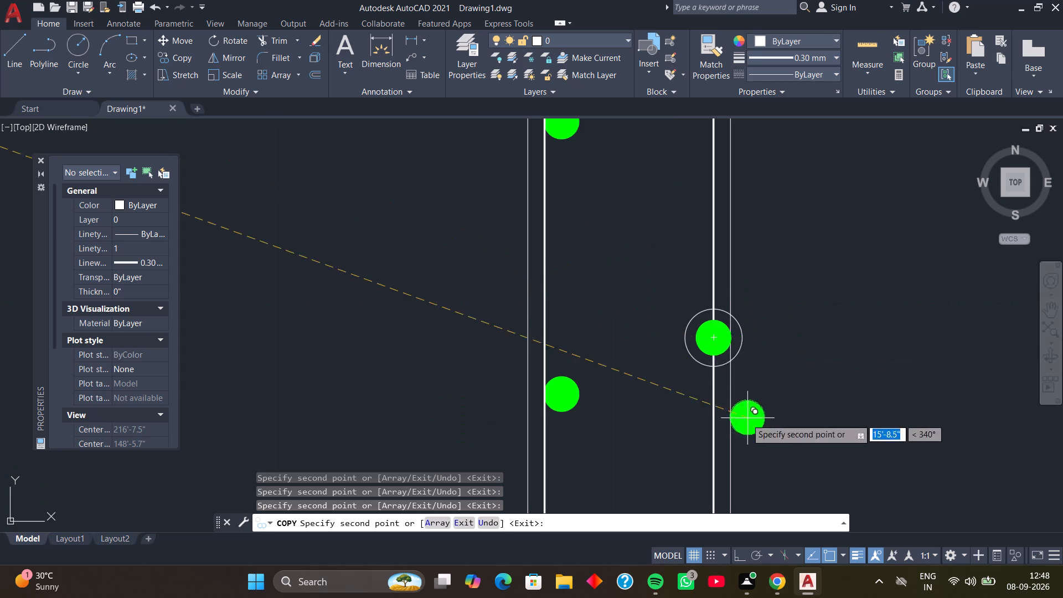
middle_click_drag(721, 384, 745, 216)
middle_click_drag(742, 375, 726, 208)
scroll(735, 323, "up", 2)
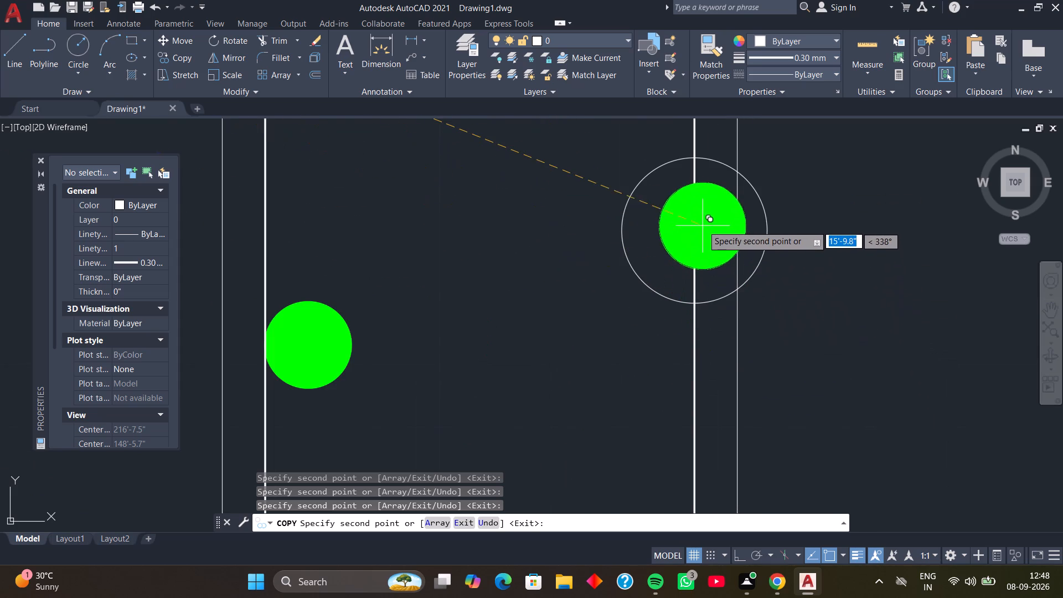
left_click(691, 231)
scroll(745, 303, "down", 4)
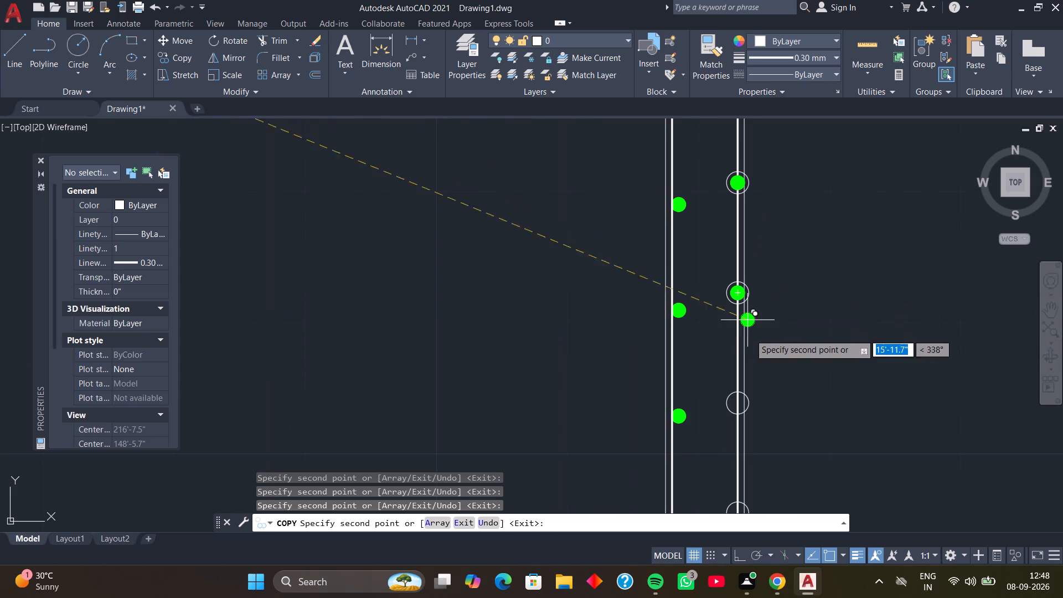
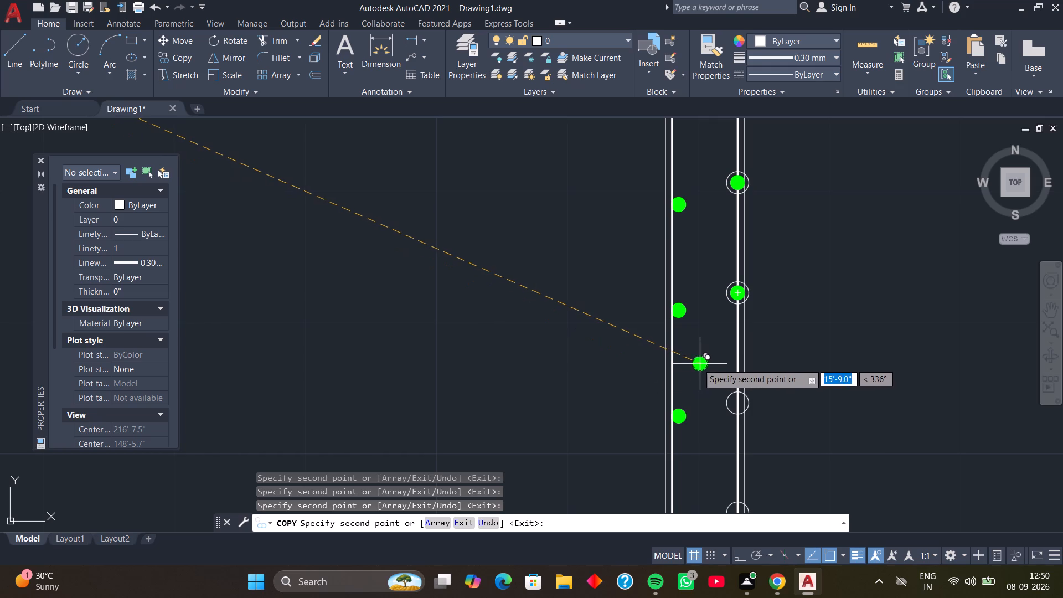
Copy the green rebar dot onto the three remaining empty point markers down the wall's right vertical bar.
scroll(736, 407, "up", 3)
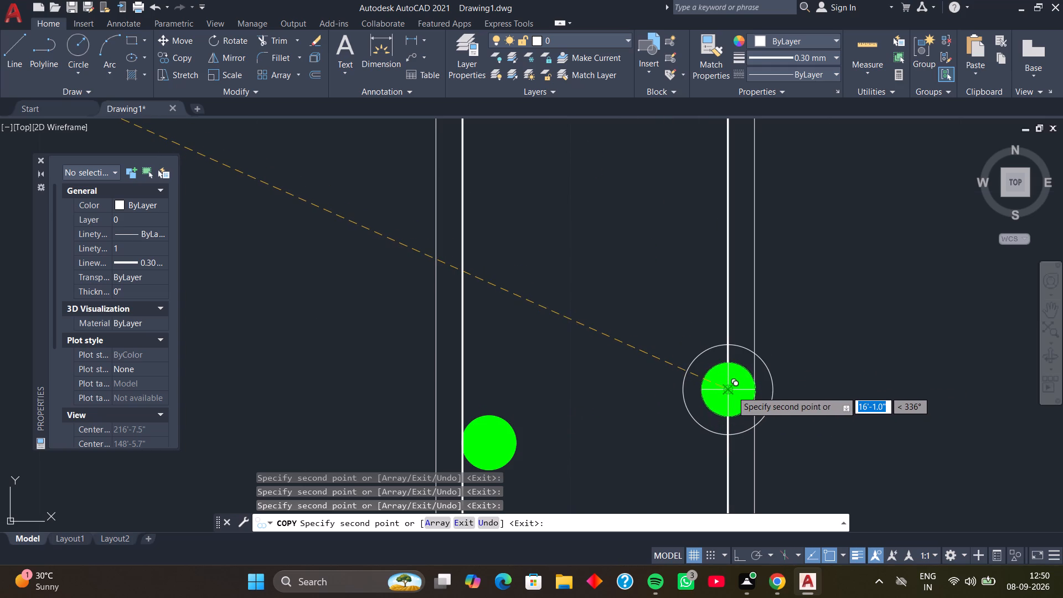
left_click(732, 391)
scroll(788, 384, "down", 3)
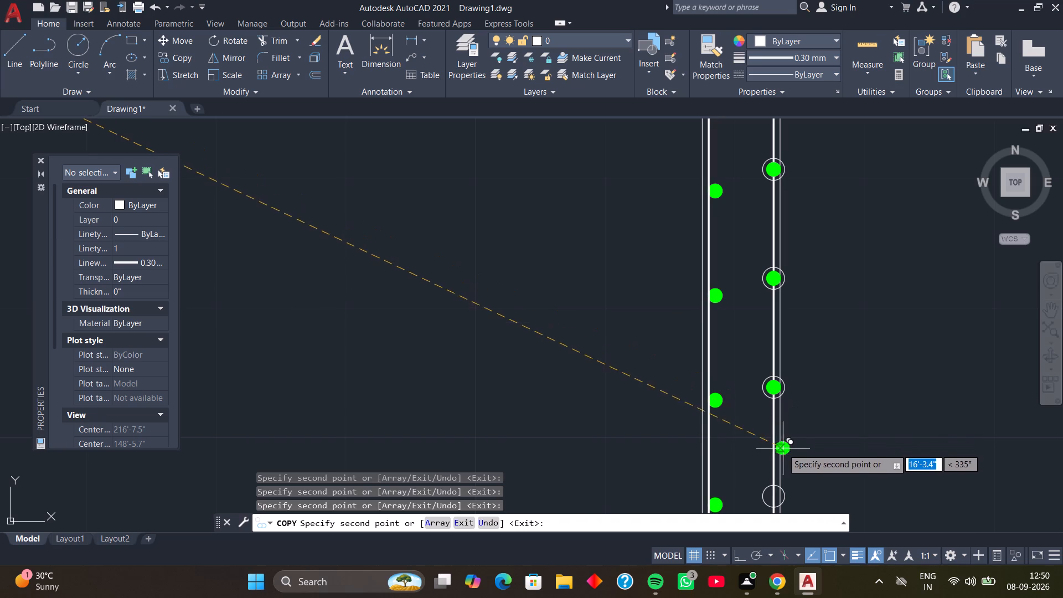
scroll(731, 441, "down", 1)
middle_click_drag(743, 460, 727, 307)
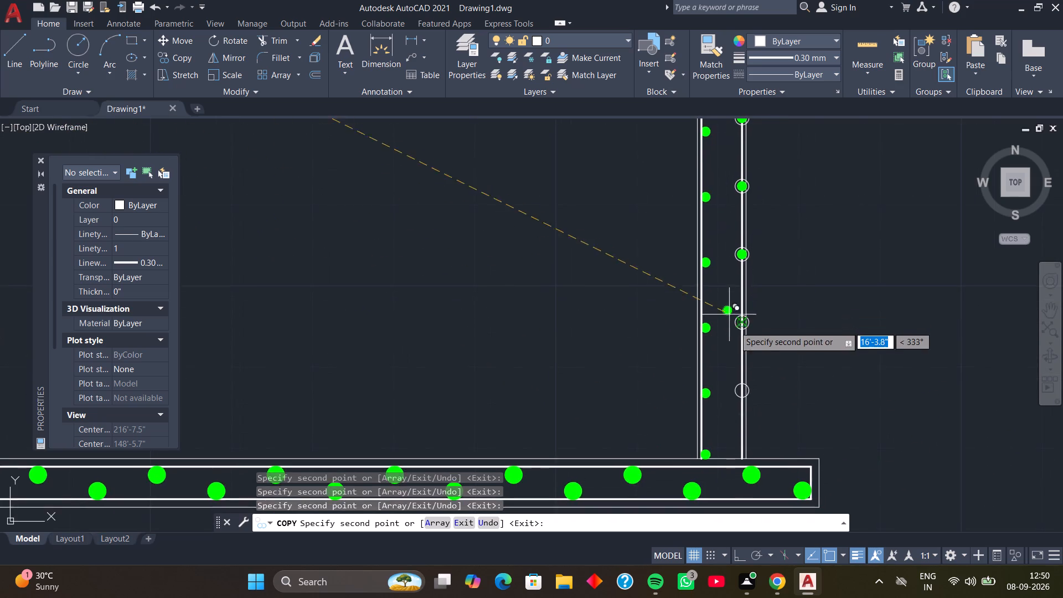
scroll(735, 330, "up", 3)
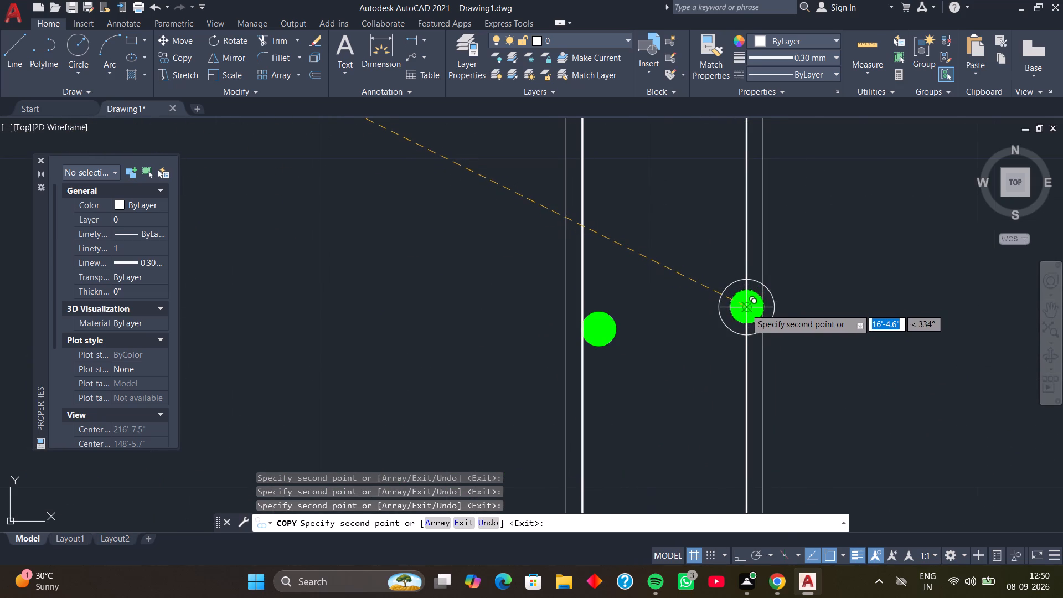
left_click(746, 308)
scroll(772, 408, "down", 2)
middle_click_drag(770, 419, 740, 231)
scroll(738, 306, "up", 4)
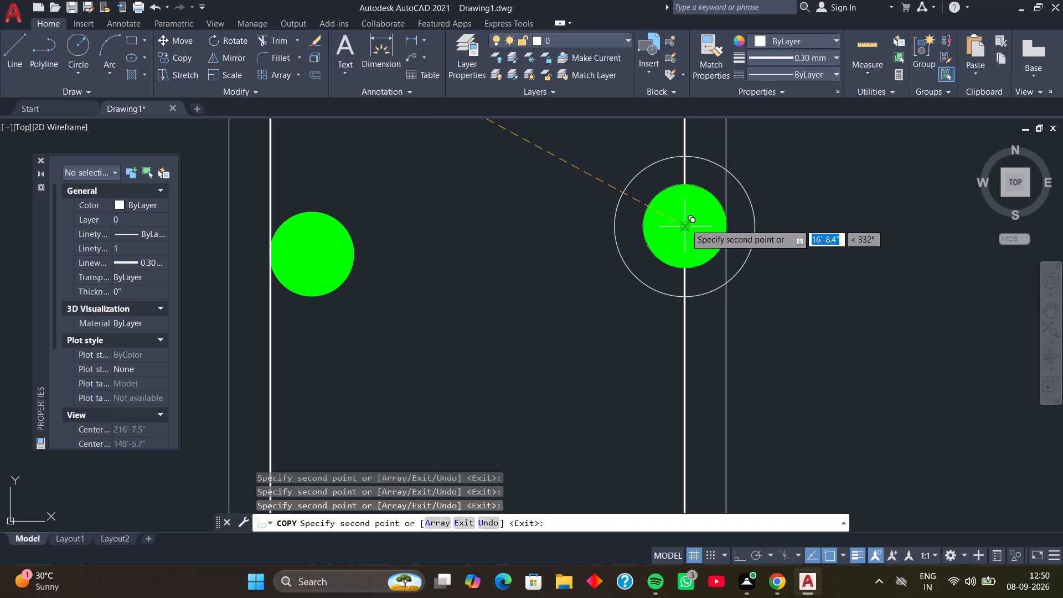
left_click(685, 224)
Place a last copy of the rebar dot against the inner side of the right vertical bar, between the lowest marker and the footing.
scroll(731, 306, "down", 3)
middle_click_drag(725, 367, 719, 297)
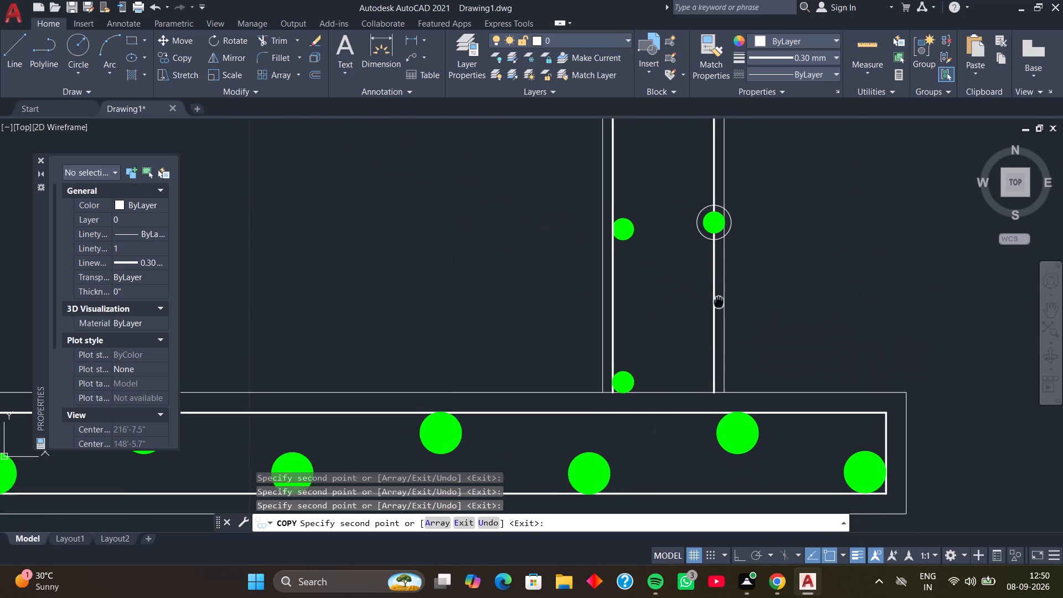
middle_click_drag(719, 297, 720, 274)
scroll(719, 293, "up", 1)
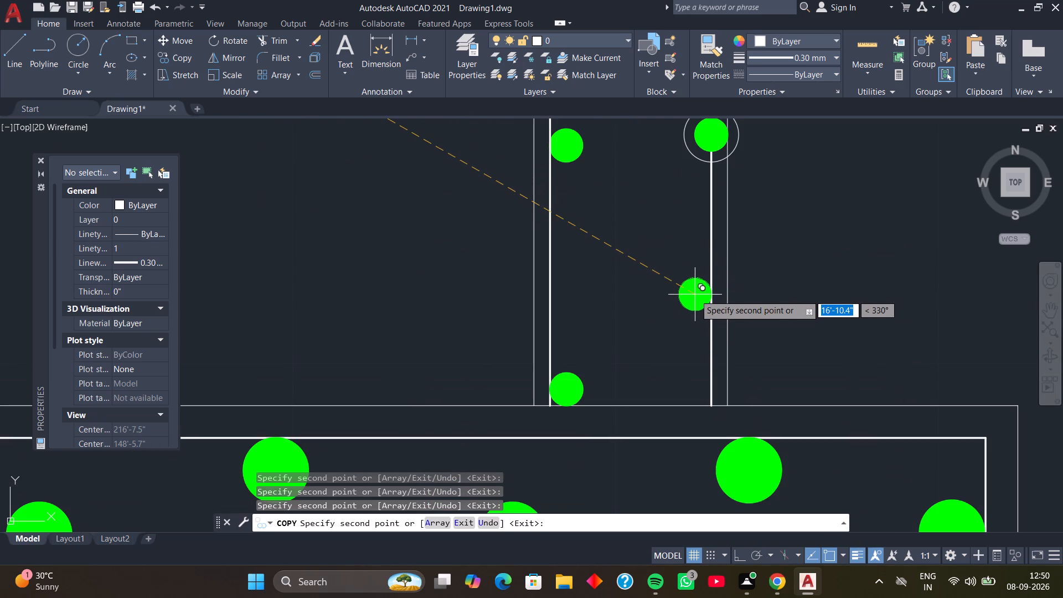
left_click(695, 295)
key("space")
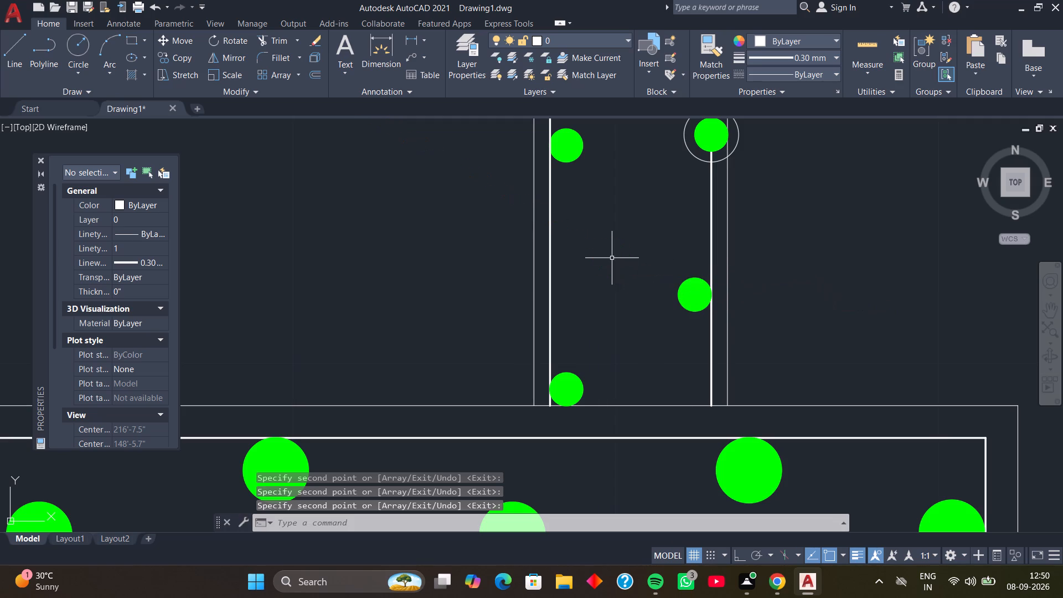
Select the circular point markers along the wall's right vertical bar one after another, from the lowest marker upward, leaving the green dots unselected.
scroll(666, 147, "down", 2)
middle_click_drag(662, 157, 631, 216)
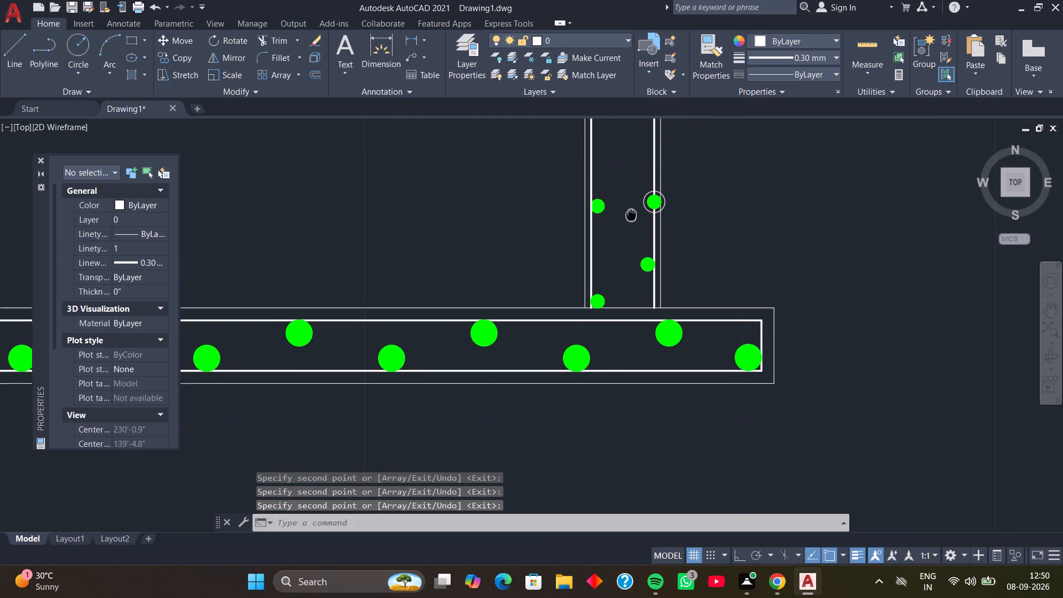
middle_click_drag(631, 216, 630, 218)
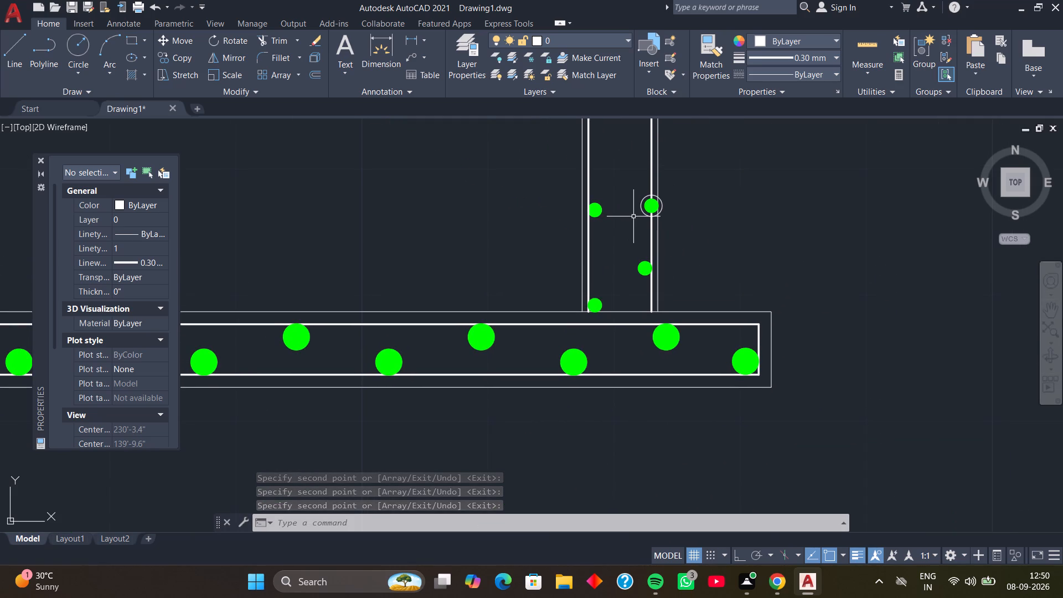
scroll(654, 204, "up", 3)
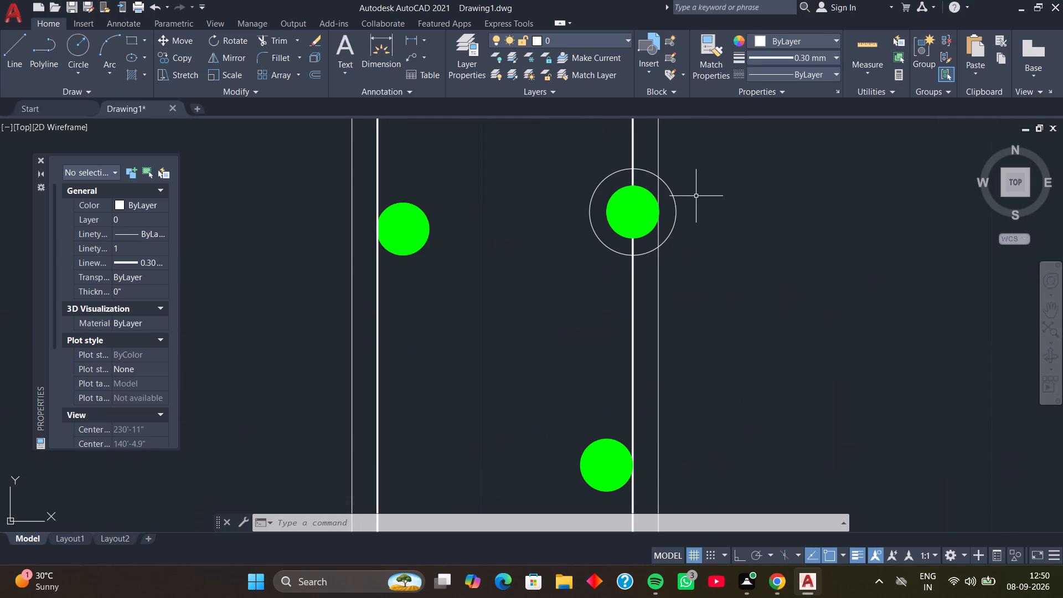
left_click_drag(697, 194, 694, 203)
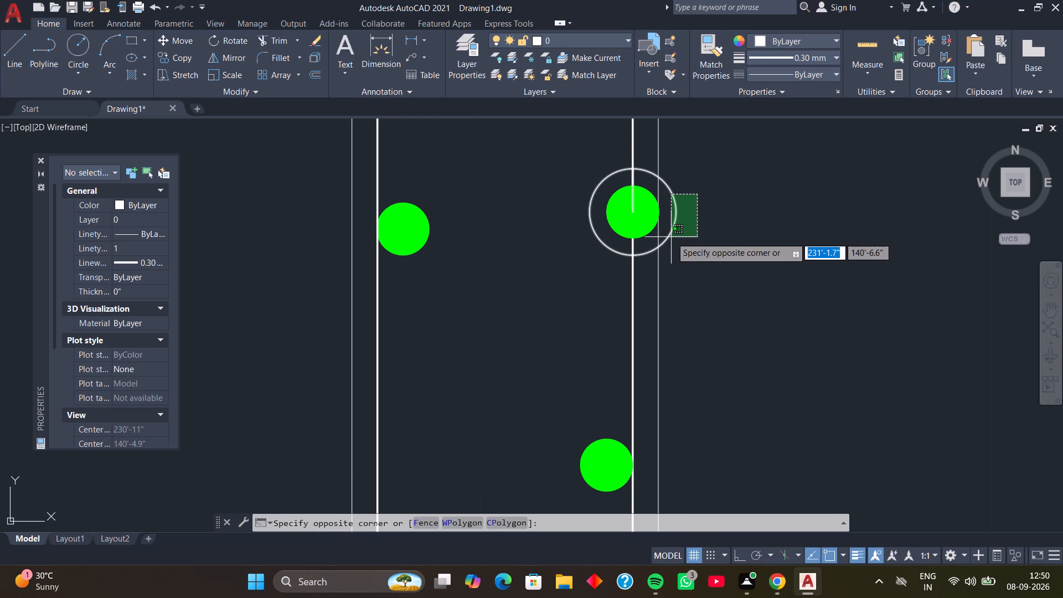
left_click(671, 237)
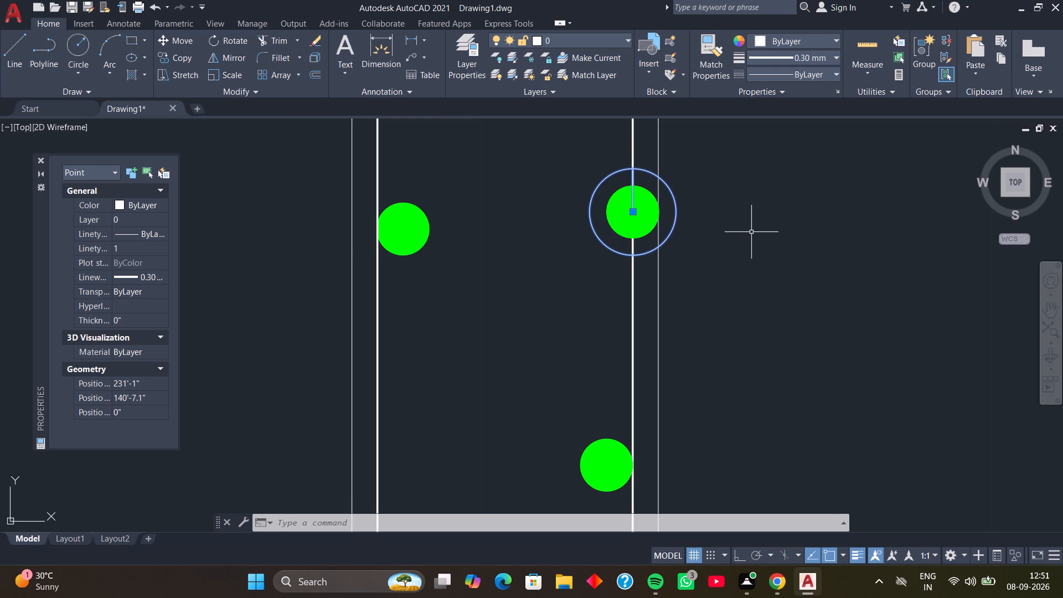
scroll(687, 228, "down", 1)
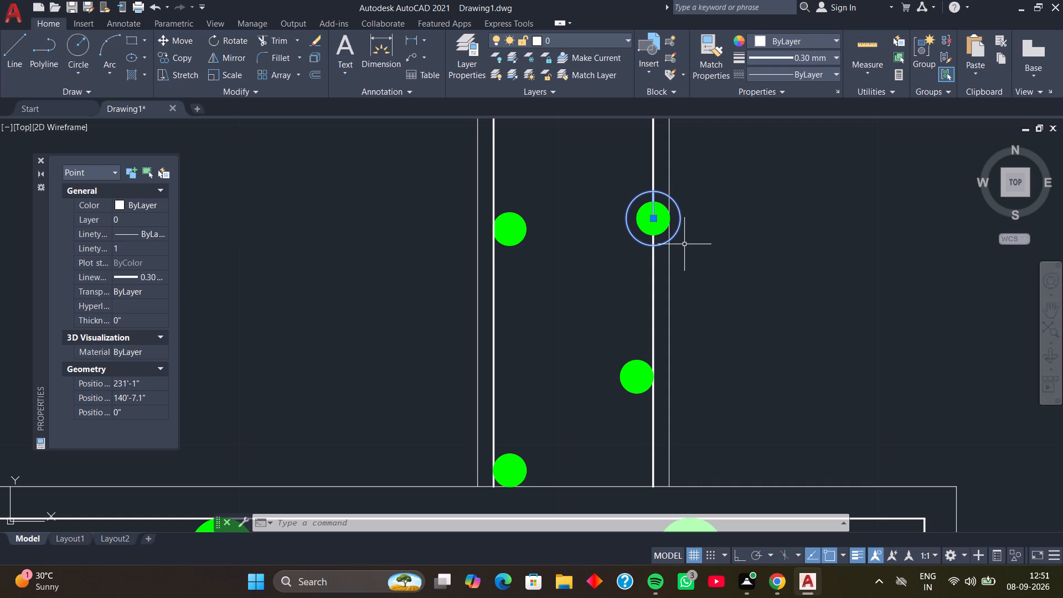
scroll(699, 257, "down", 2)
middle_click_drag(724, 207, 715, 250)
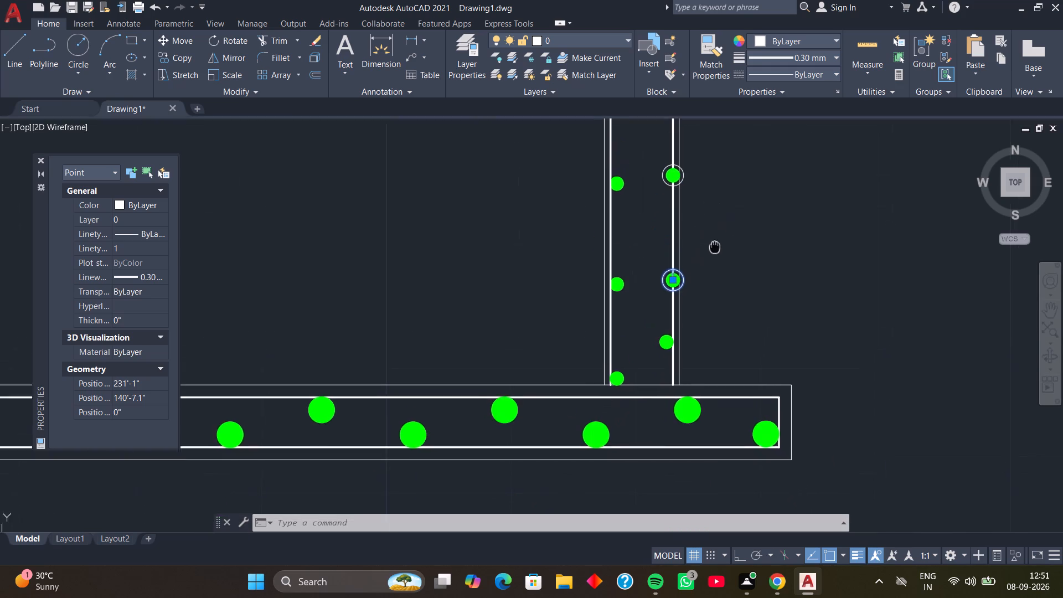
middle_click_drag(715, 250, 700, 346)
scroll(669, 277, "up", 5)
left_click_drag(669, 226, 625, 278)
left_click_drag(613, 301, 620, 298)
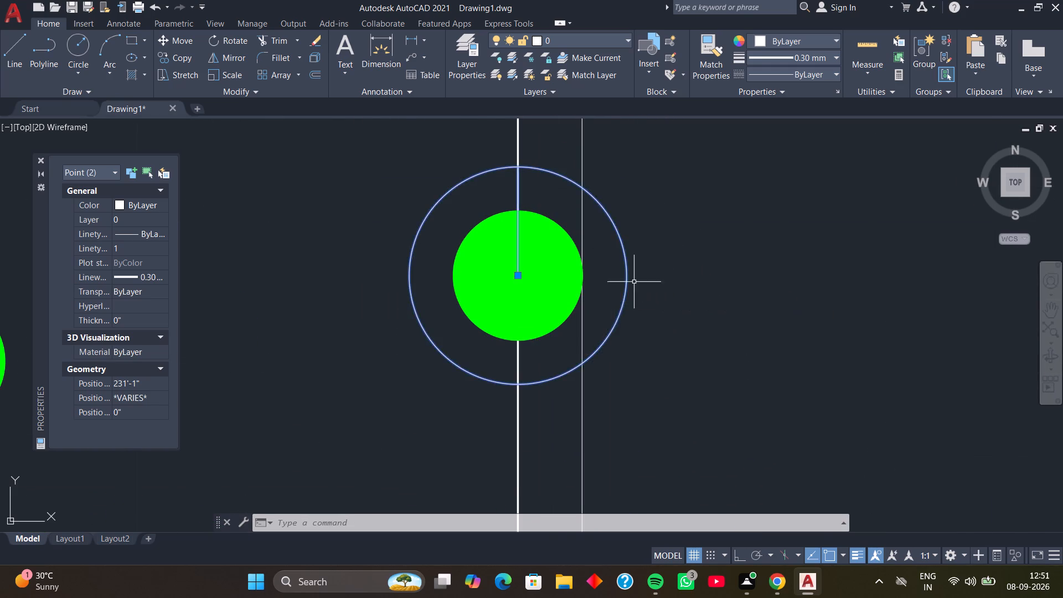
scroll(668, 253, "down", 3)
middle_click_drag(696, 198, 692, 420)
middle_click_drag(673, 267, 686, 343)
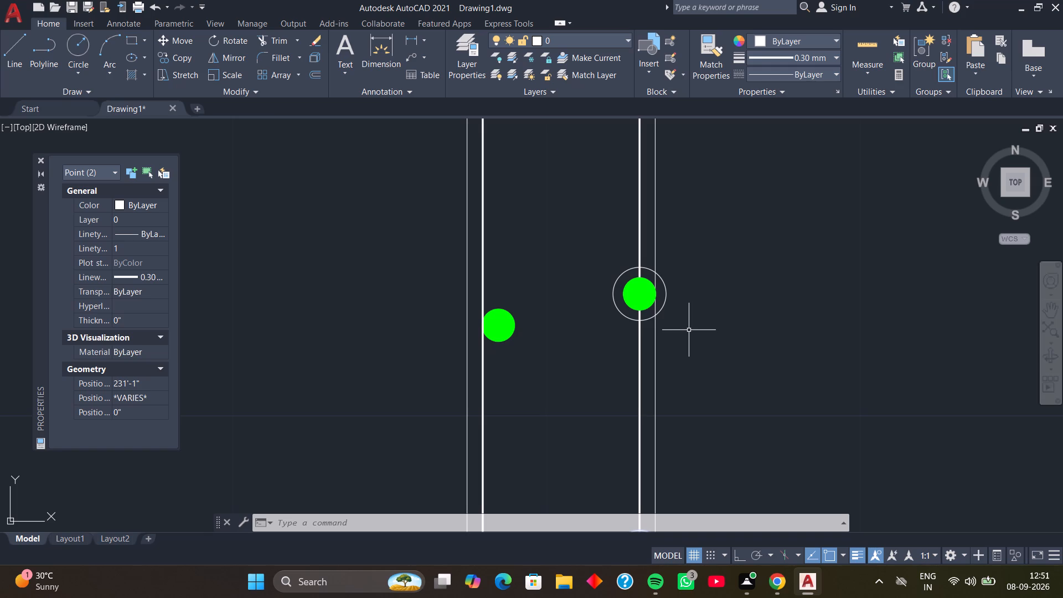
left_click(685, 271)
left_click(661, 298)
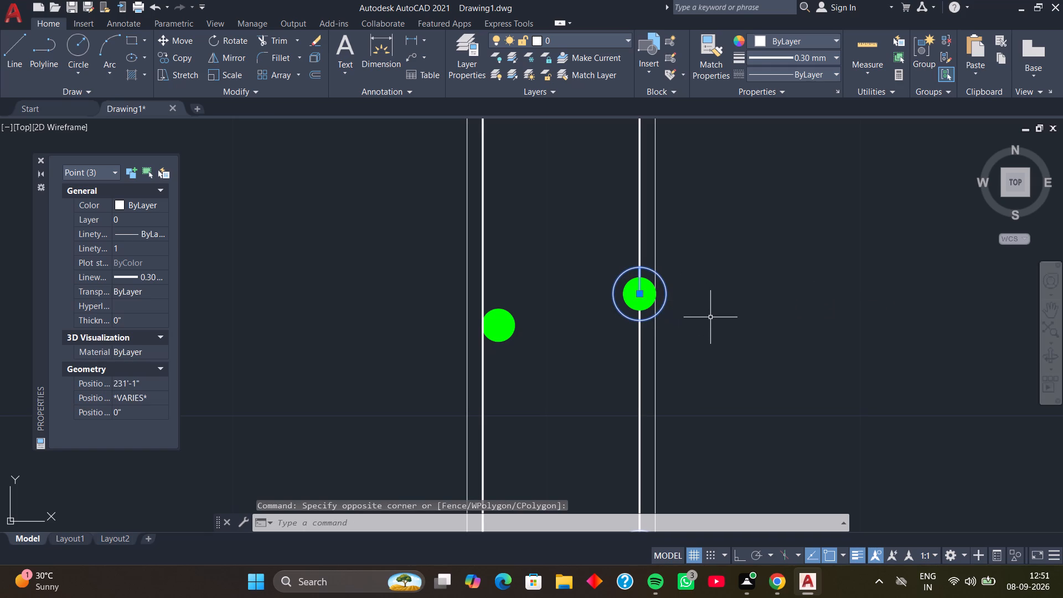
scroll(710, 318, "down", 2)
middle_click_drag(739, 261, 758, 373)
scroll(721, 327, "up", 4)
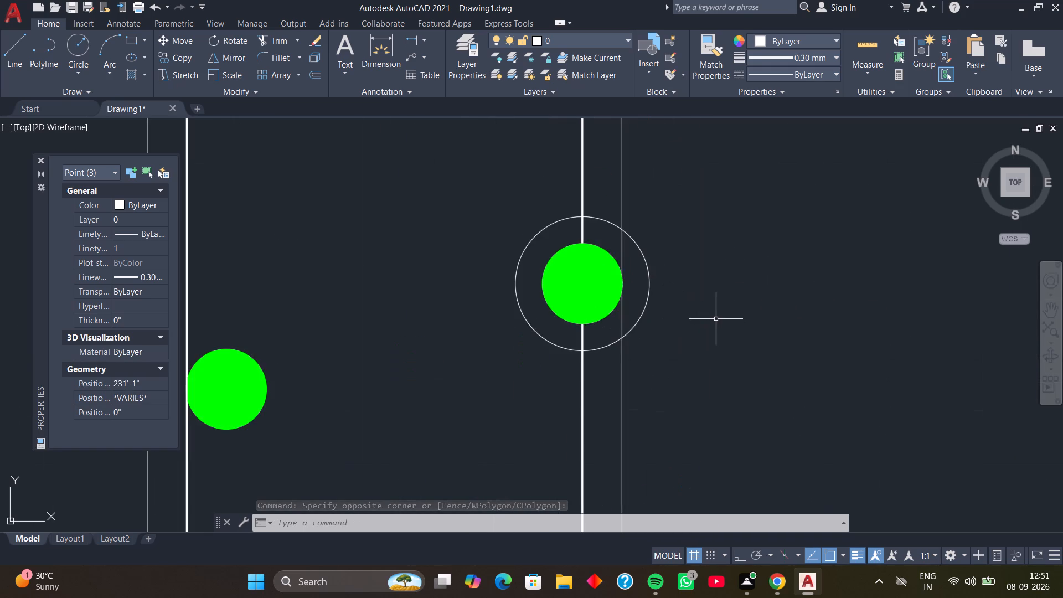
middle_click_drag(704, 303, 742, 373)
left_click_drag(725, 300, 718, 310)
left_click(680, 370)
scroll(723, 294, "down", 3)
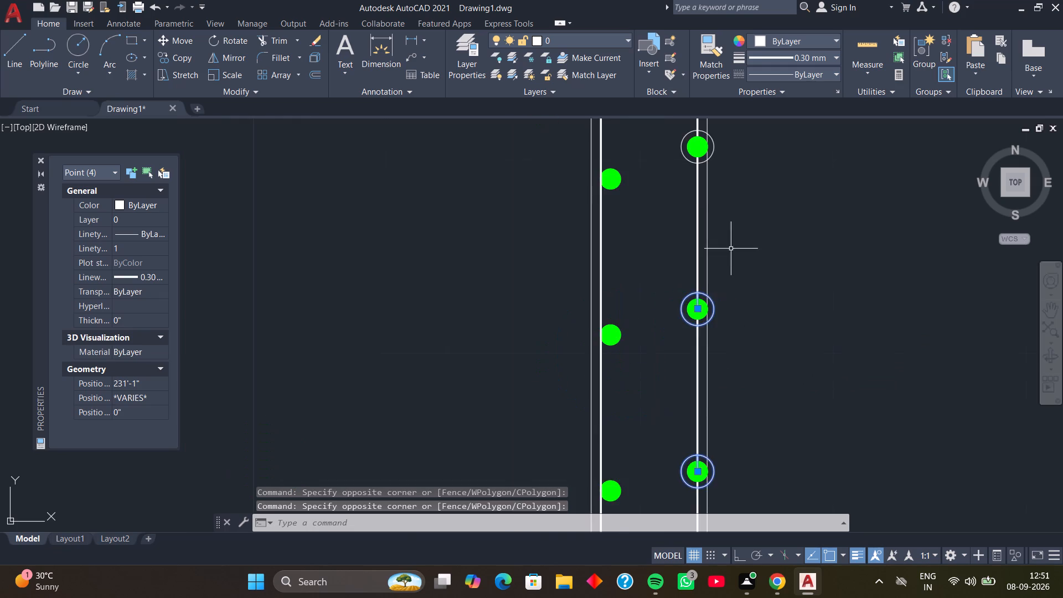
middle_click_drag(731, 245, 745, 447)
middle_click_drag(732, 374, 731, 395)
scroll(731, 368, "up", 4)
left_click_drag(724, 321, 704, 349)
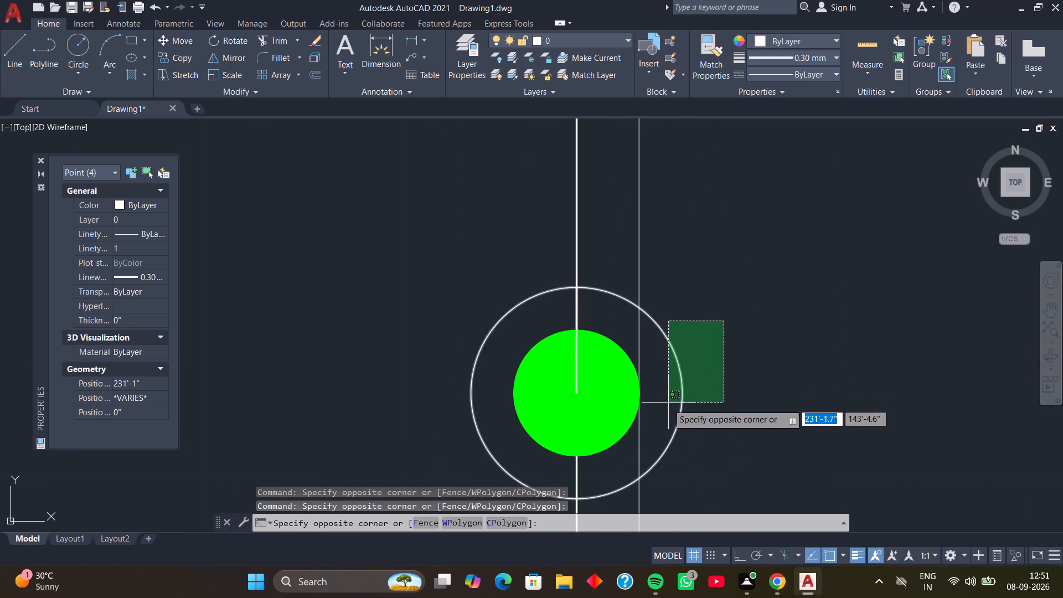
left_click(667, 405)
scroll(720, 337, "down", 2)
middle_click_drag(734, 252, 710, 413)
middle_click_drag(732, 256, 723, 472)
middle_click_drag(703, 321, 708, 362)
scroll(714, 339, "up", 2)
left_click_drag(700, 322, 663, 358)
left_click(578, 426)
scroll(643, 354, "down", 3)
scroll(664, 290, "down", 1)
middle_click_drag(664, 290, 657, 414)
middle_click_drag(668, 302, 668, 328)
scroll(625, 349, "up", 4)
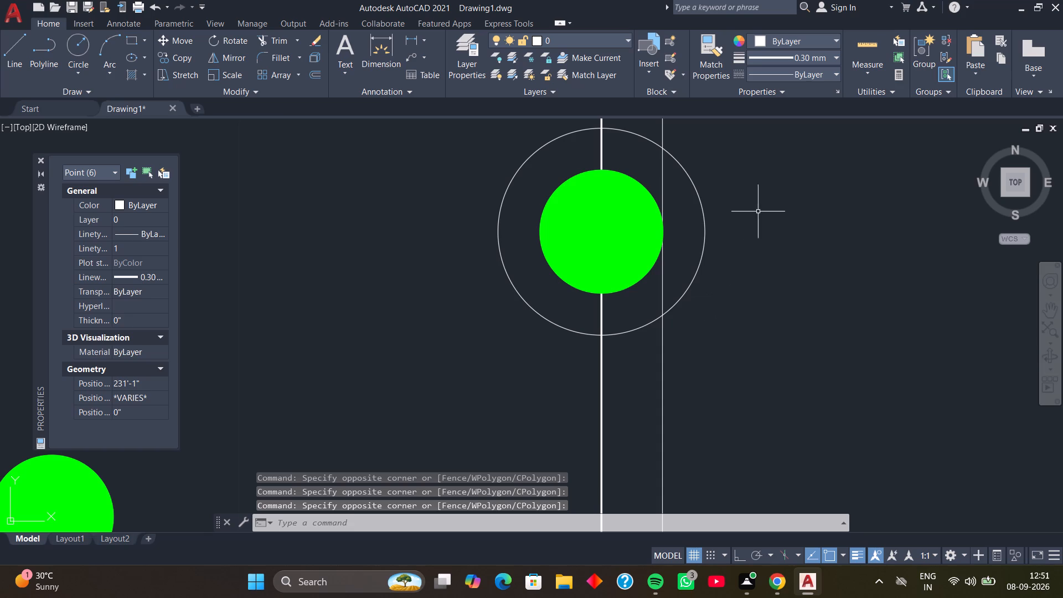
left_click(758, 211)
left_click(695, 295)
scroll(720, 256, "down", 3)
middle_click_drag(735, 200, 706, 292)
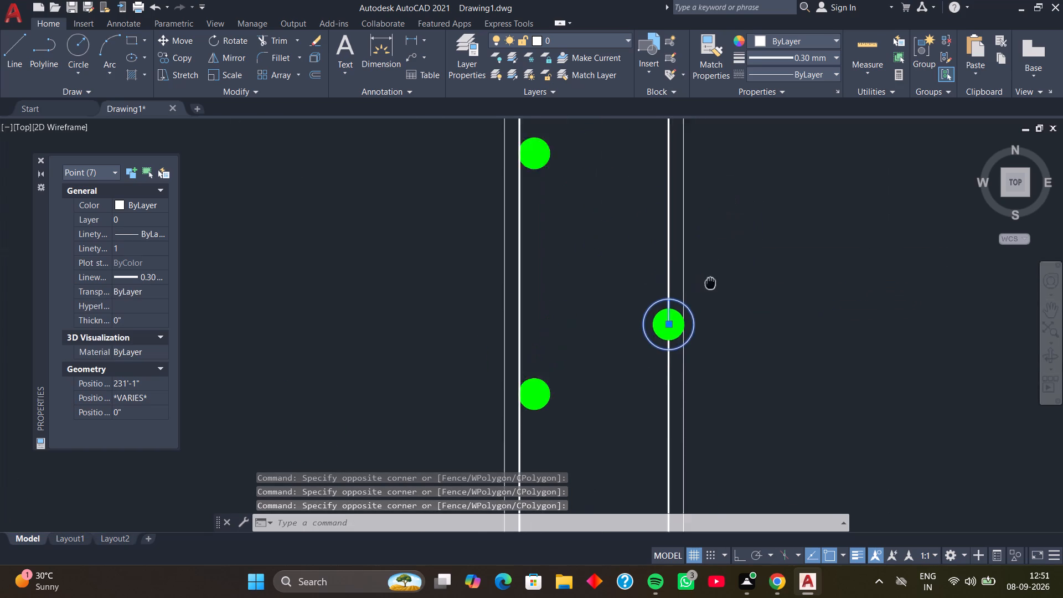
middle_click_drag(706, 292, 687, 367)
middle_click_drag(699, 228, 701, 313)
scroll(683, 262, "up", 3)
left_click_drag(695, 194, 690, 200)
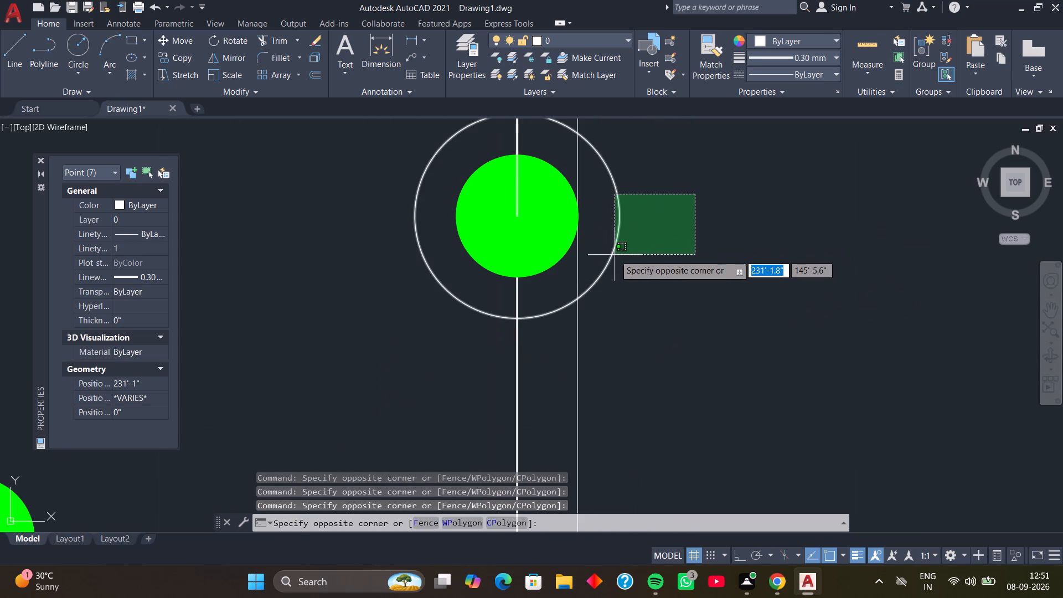
left_click(611, 259)
scroll(616, 262, "down", 3)
scroll(637, 210, "down", 1)
middle_click_drag(646, 190, 653, 316)
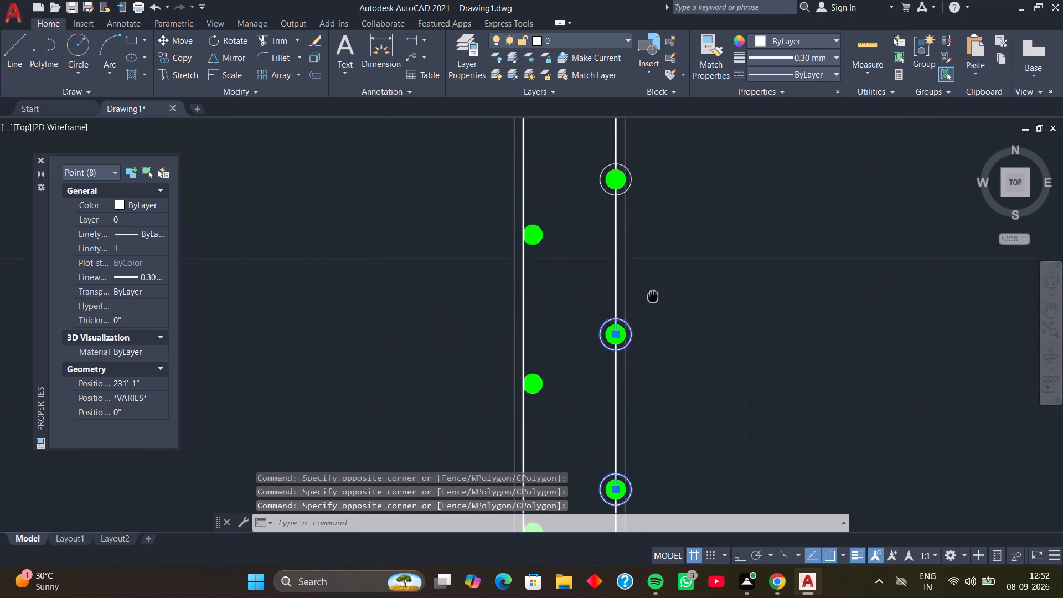
middle_click_drag(653, 316, 654, 363)
middle_click_drag(648, 277, 650, 302)
scroll(644, 297, "up", 3)
left_click_drag(657, 208, 640, 229)
left_click(589, 275)
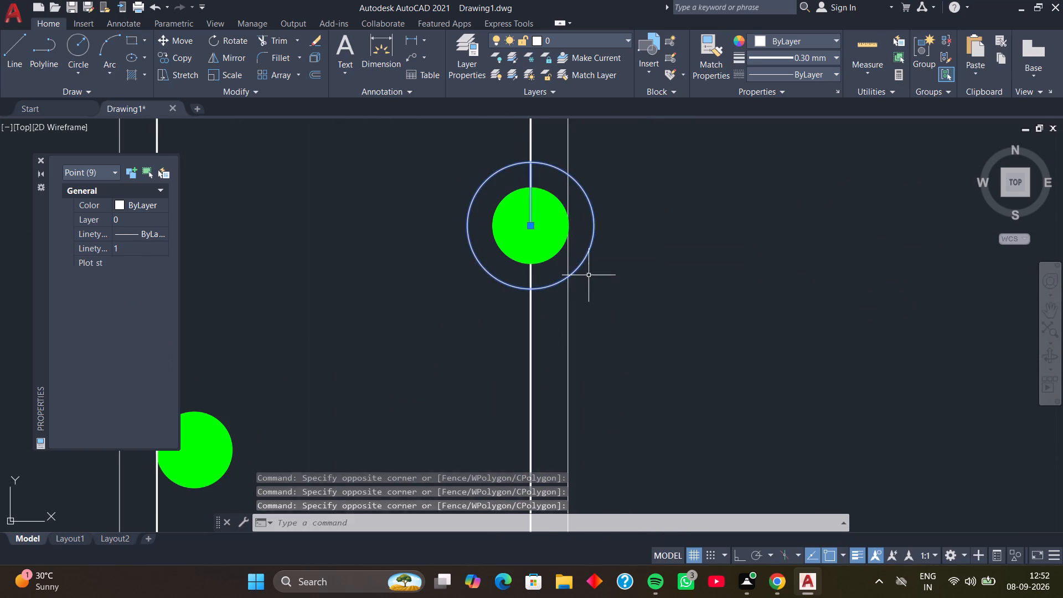
scroll(615, 261, "down", 3)
middle_click_drag(642, 226, 658, 423)
scroll(639, 341, "up", 2)
scroll(632, 275, "up", 2)
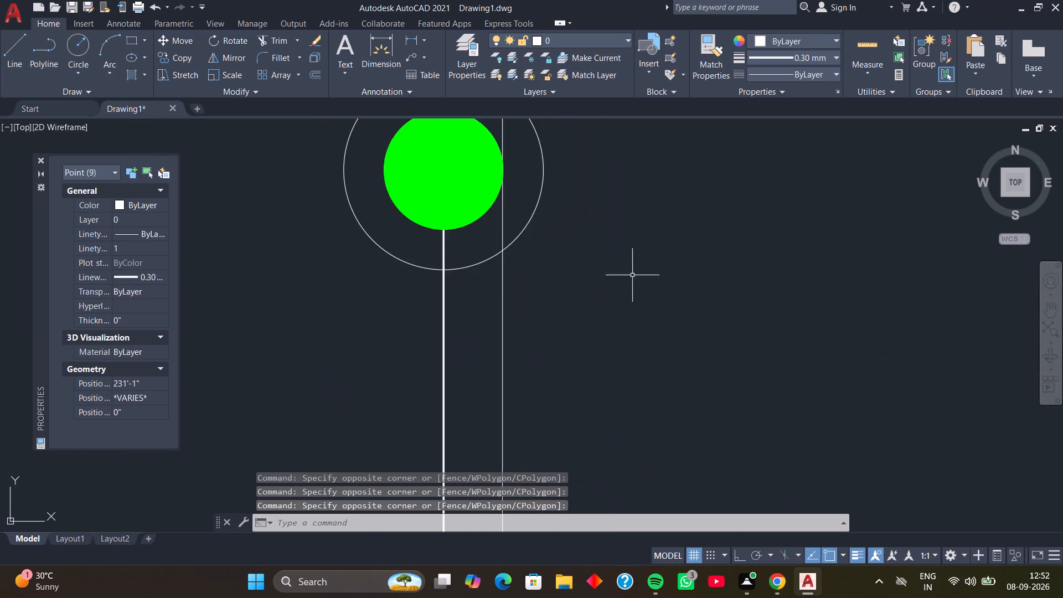
middle_click_drag(632, 275, 686, 401)
scroll(686, 401, "up", 1)
scroll(618, 247, "down", 1)
middle_click_drag(618, 249, 647, 338)
left_click_drag(656, 280, 654, 284)
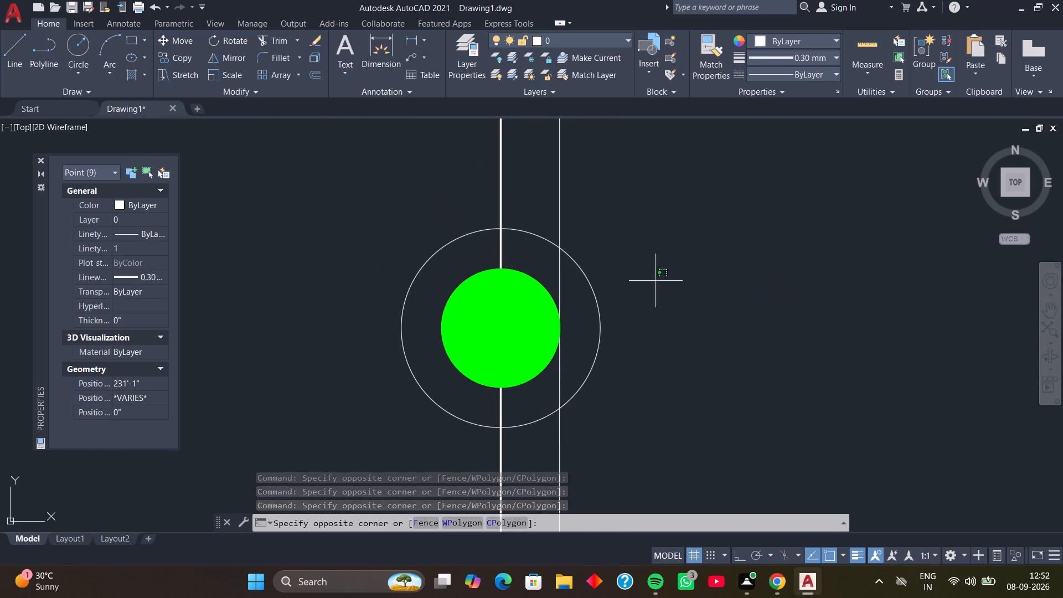
left_click_drag(654, 284, 652, 291)
left_click(595, 377)
scroll(643, 321, "down", 2)
middle_click_drag(646, 255, 647, 424)
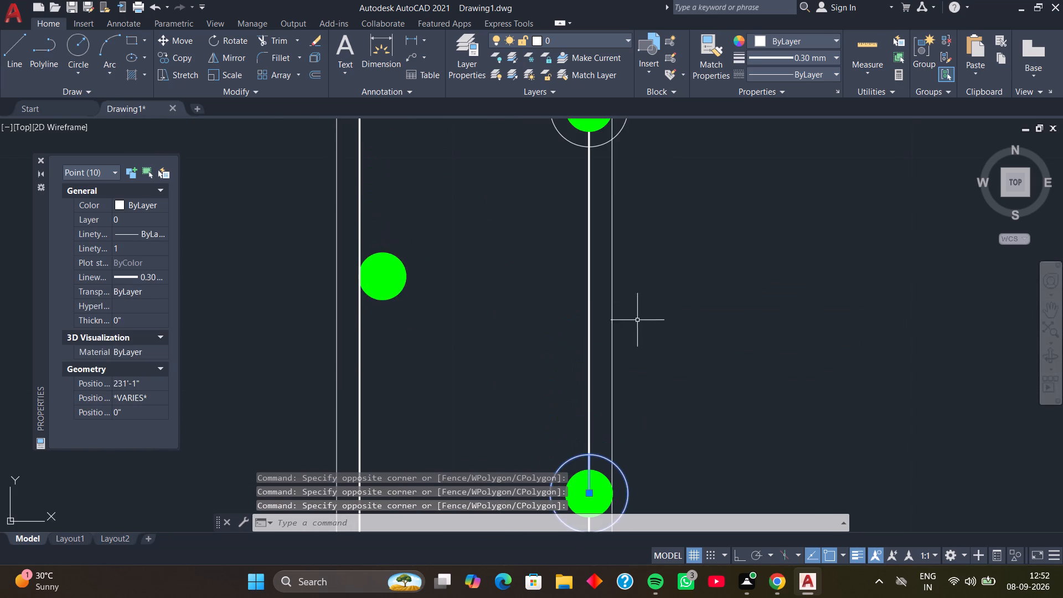
middle_click_drag(639, 285, 663, 441)
middle_click_drag(653, 306, 664, 338)
scroll(658, 312, "up", 2)
left_click_drag(709, 249, 705, 260)
left_click(650, 315)
scroll(671, 309, "down", 2)
scroll(696, 263, "down", 1)
middle_click_drag(696, 263, 705, 415)
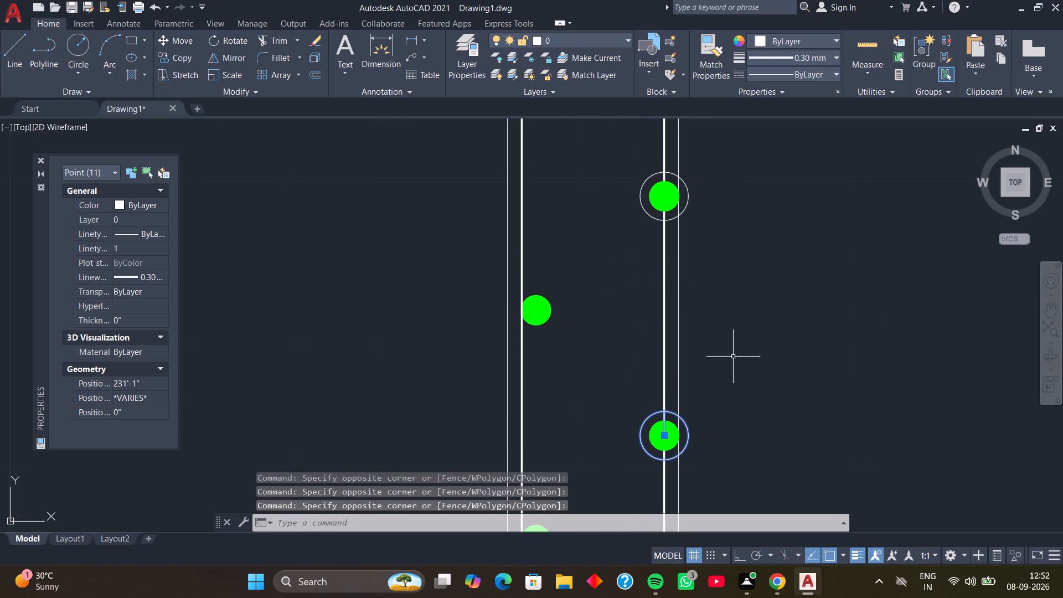
scroll(734, 355, "down", 2)
middle_click_drag(730, 297, 677, 371)
scroll(667, 375, "up", 5)
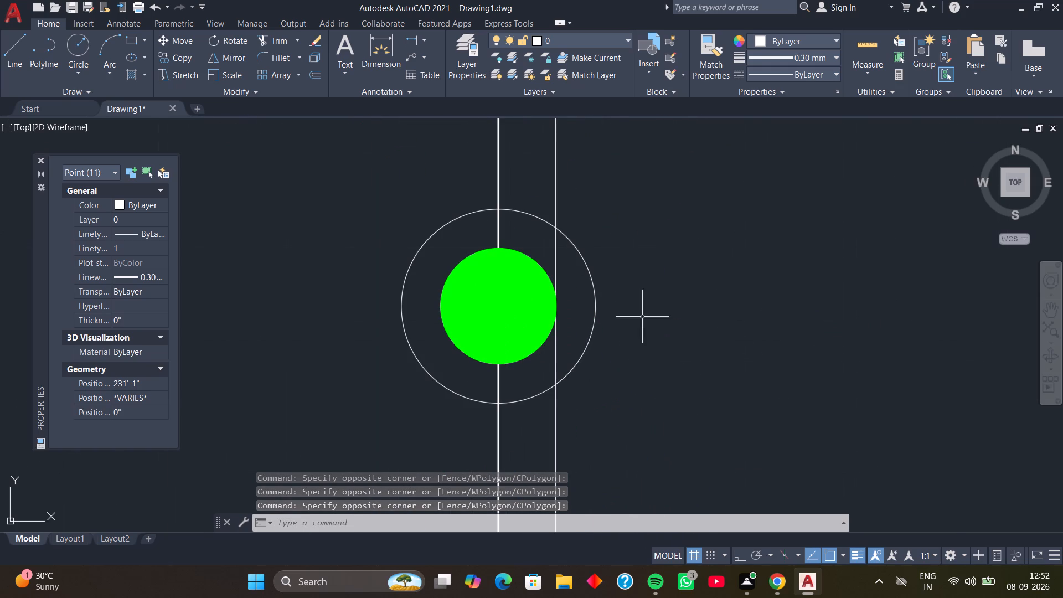
left_click_drag(638, 259, 629, 282)
left_click(586, 368)
scroll(622, 364, "down", 3)
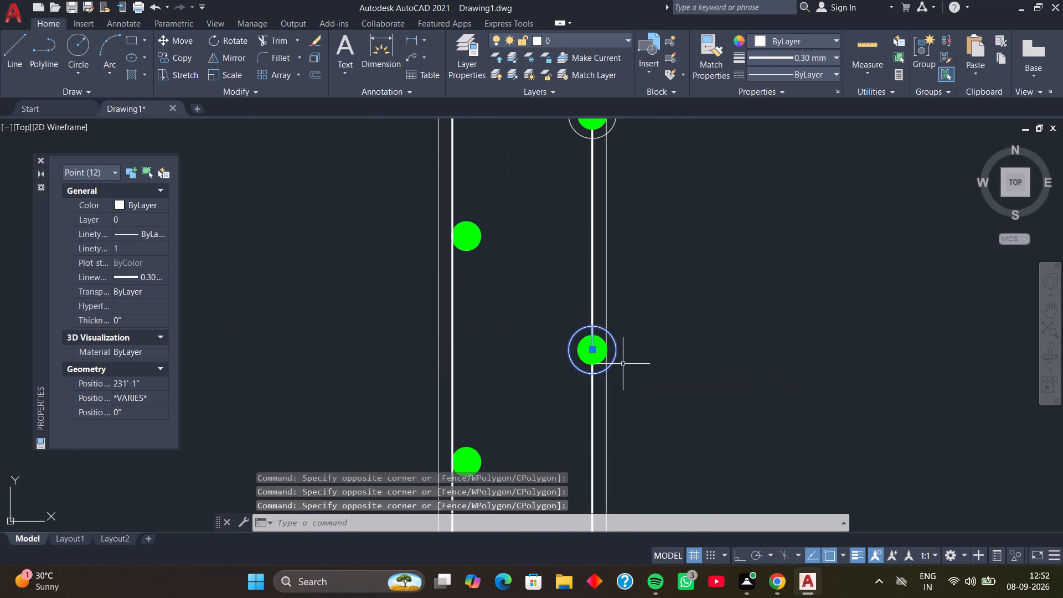
middle_click_drag(662, 297, 662, 426)
middle_click_drag(675, 316, 673, 375)
scroll(645, 317, "up", 3)
middle_click_drag(598, 287, 707, 304)
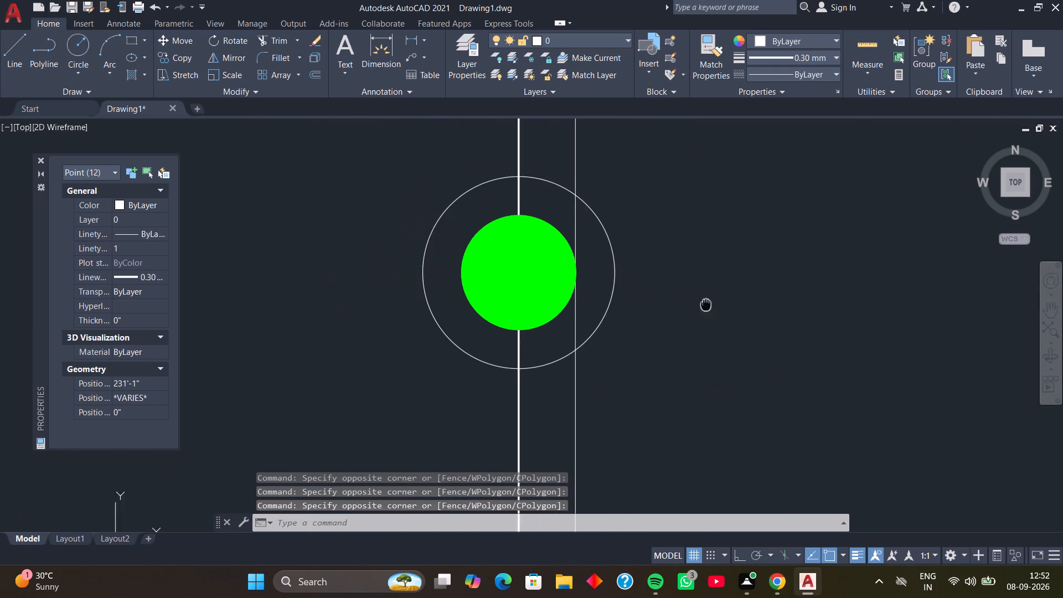
middle_click_drag(707, 304, 709, 304)
left_click_drag(652, 221, 648, 230)
left_click_drag(598, 312, 611, 346)
scroll(644, 310, "down", 2)
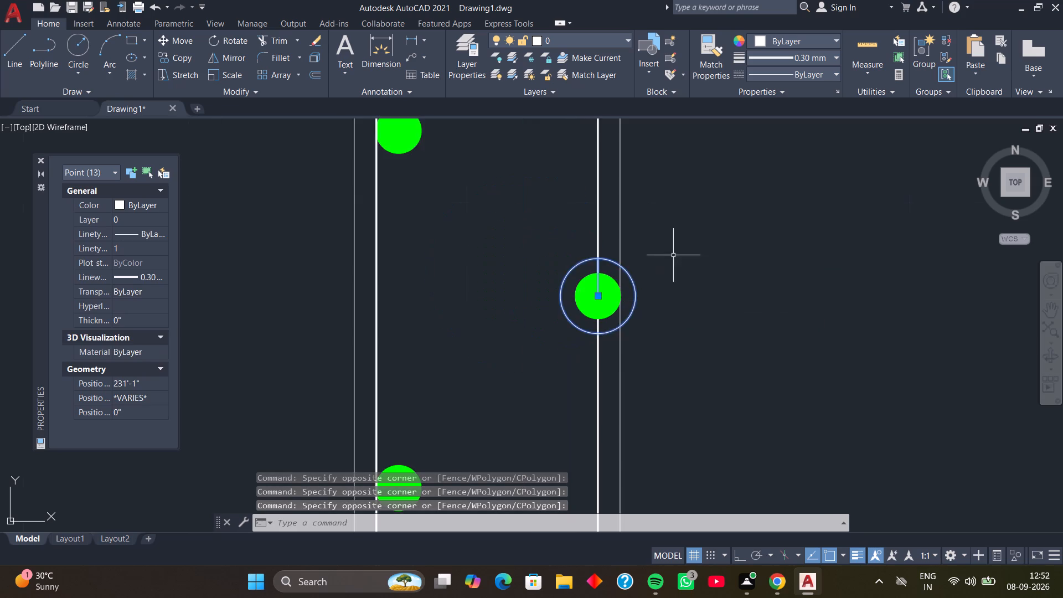
middle_click_drag(673, 257, 674, 432)
middle_click_drag(684, 296, 691, 463)
middle_click_drag(644, 305, 641, 408)
scroll(644, 377, "up", 2)
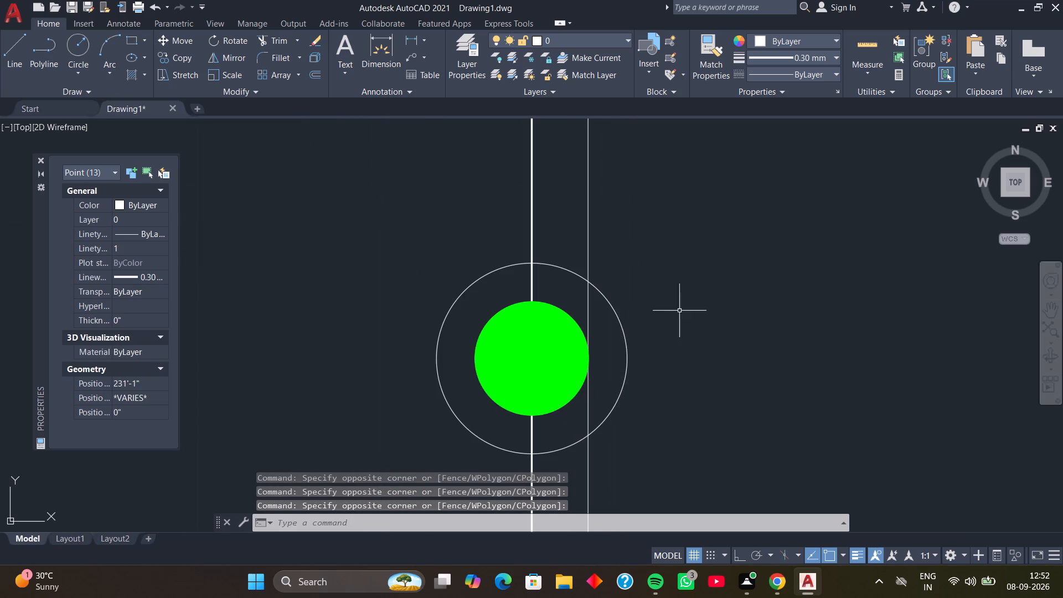
Add the topmost point marker on the right vertical bar to the selection and erase all the selected point markers.
left_click_drag(680, 310, 640, 376)
left_click(613, 441)
scroll(653, 371, "down", 2)
middle_click_drag(672, 313, 663, 471)
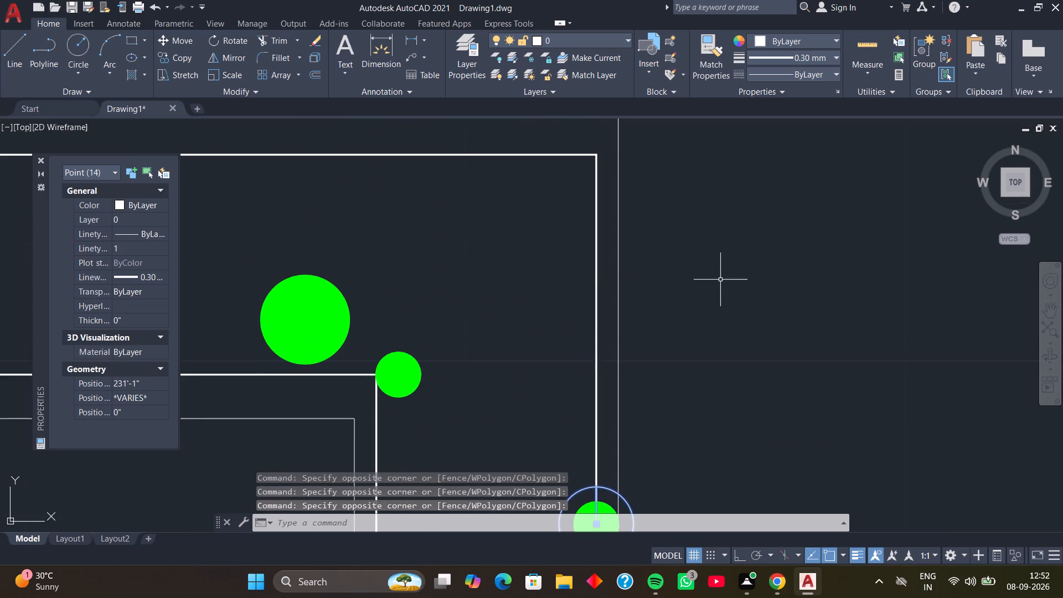
scroll(720, 280, "down", 1)
middle_click_drag(721, 373, 679, 283)
middle_click_drag(693, 379, 688, 364)
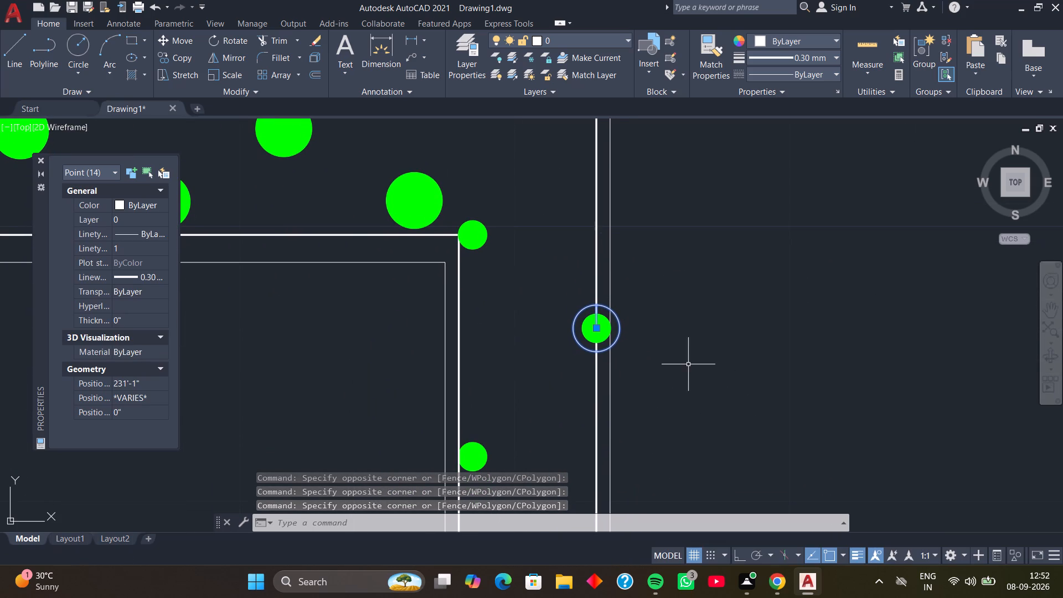
key("Delete")
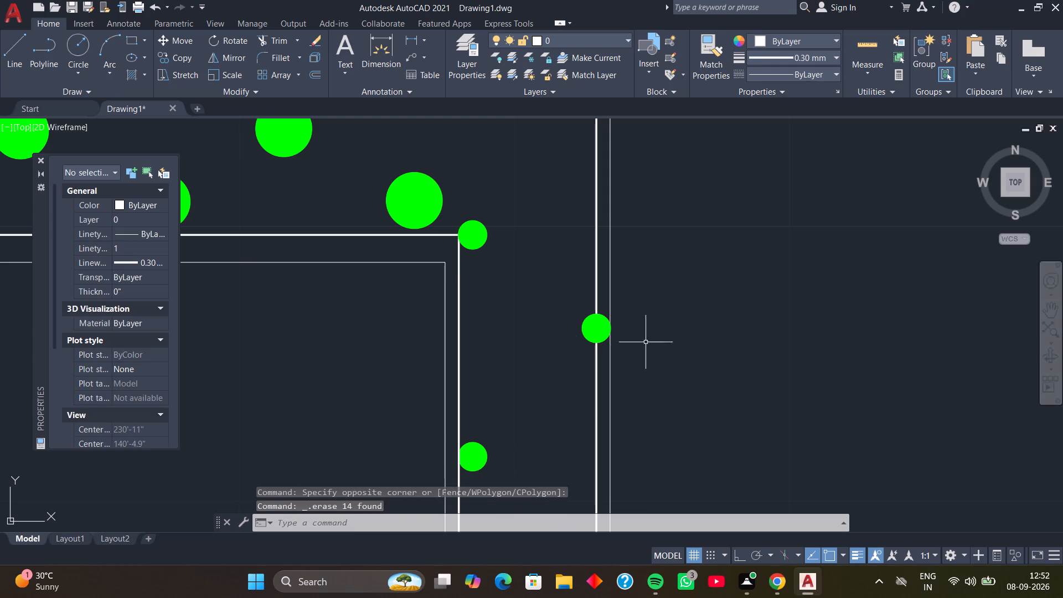
Move the topmost green dot on the wall's right vertical bar inward so its outer edge touches the bar line.
left_click(575, 305)
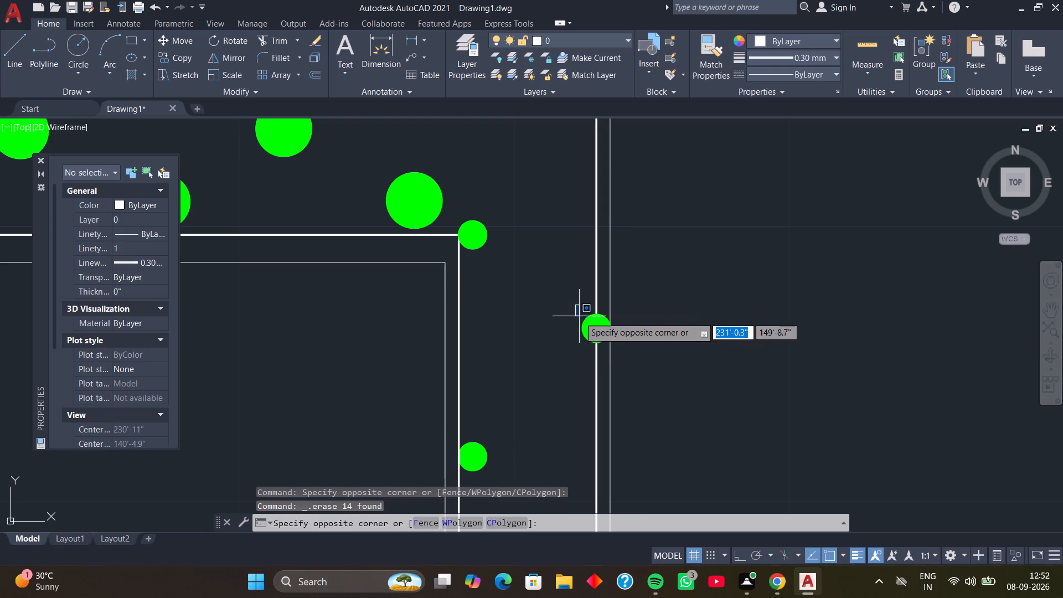
left_click(580, 355)
left_click(590, 307)
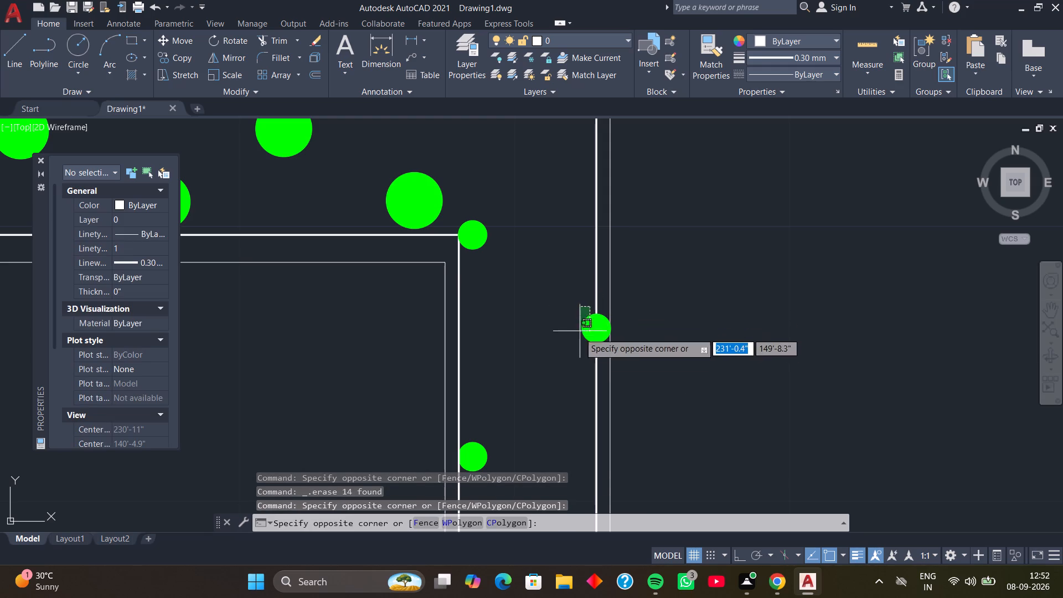
left_click(569, 348)
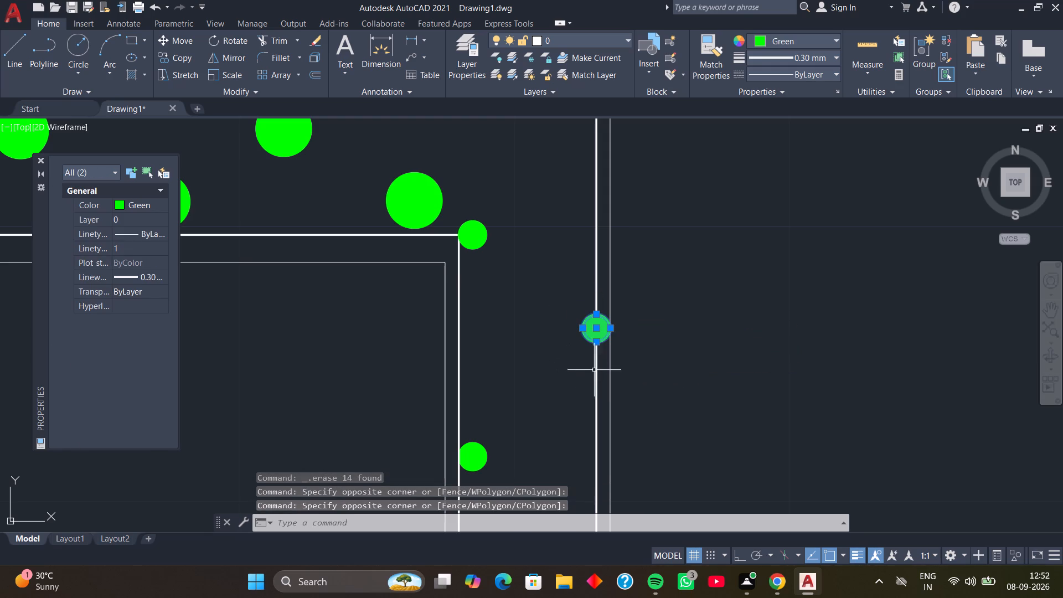
key("m")
key("space")
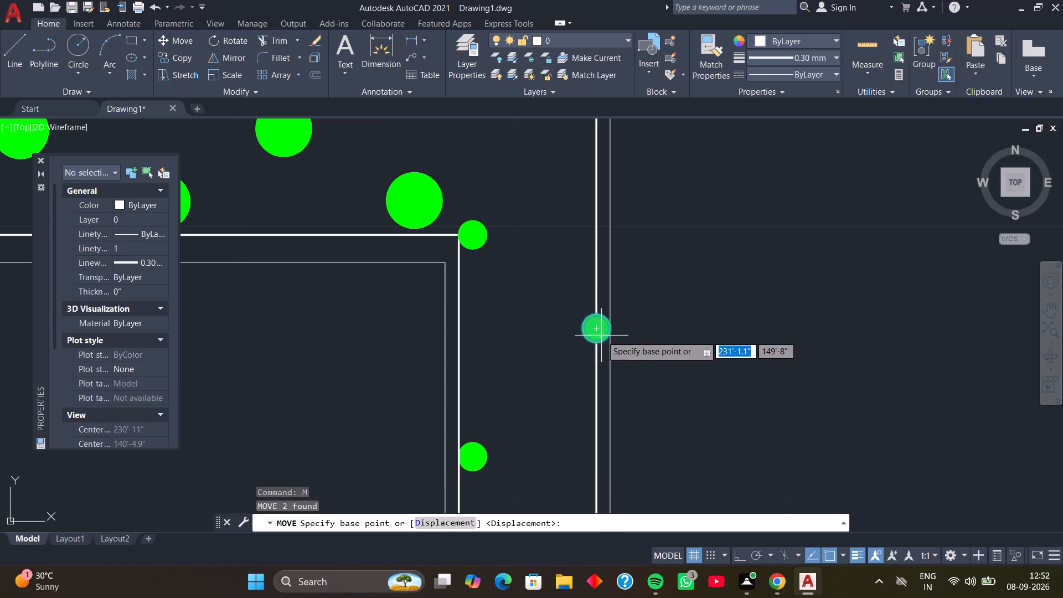
scroll(605, 327, "up", 2)
left_click(617, 329)
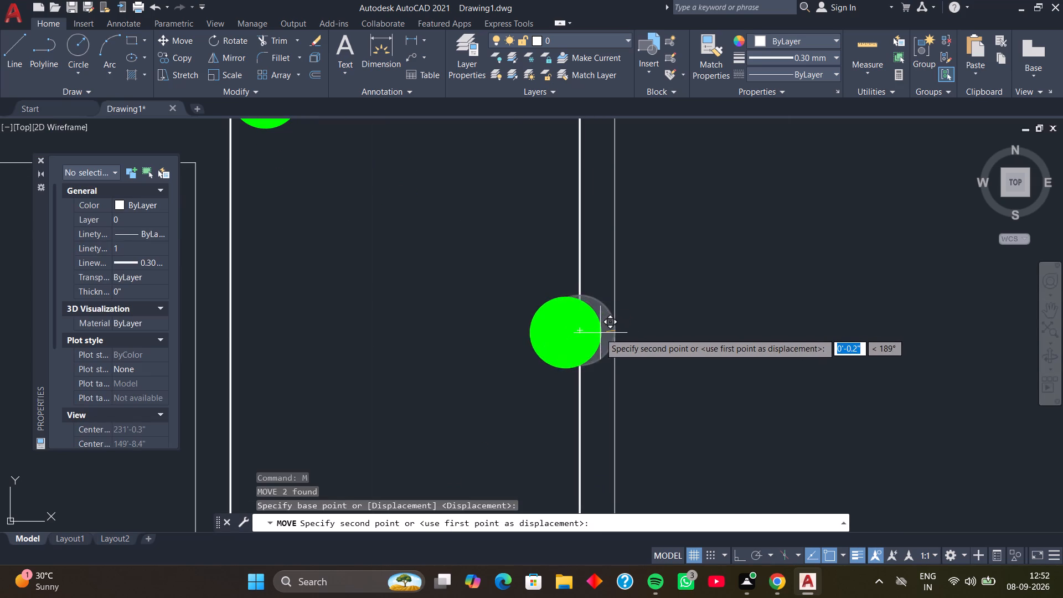
left_click(582, 331)
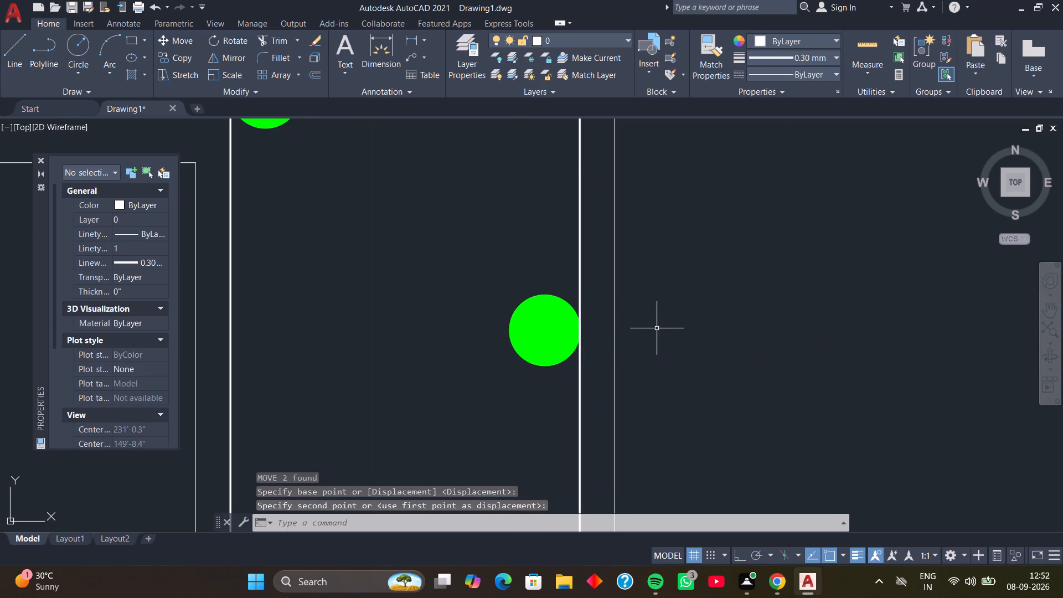
Move the second green dot from the top of the right vertical bar 0.5" horizontally inward, against the bar's inner side.
scroll(660, 328, "down", 3)
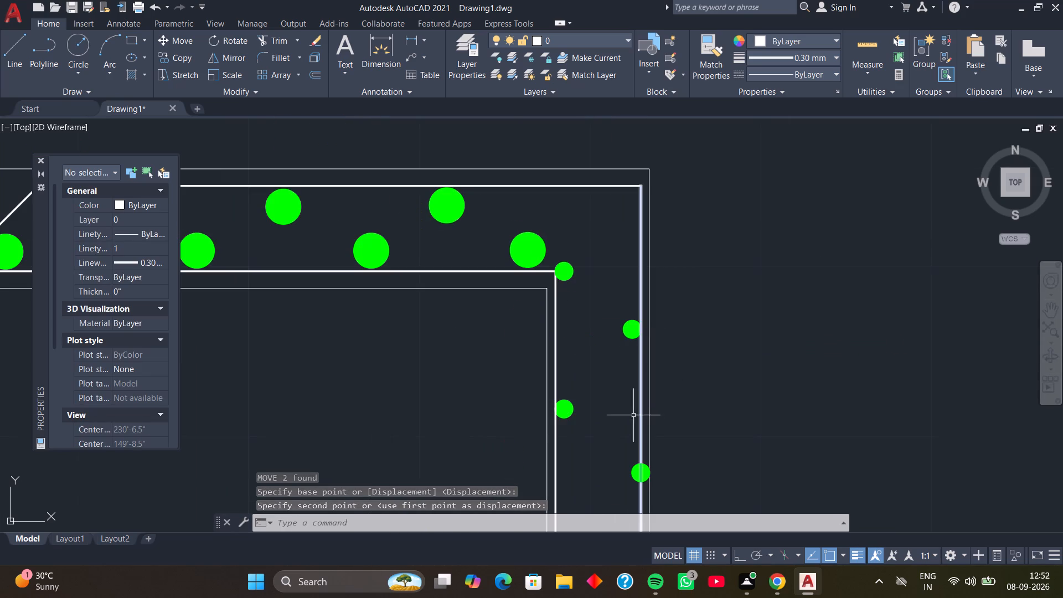
middle_click_drag(618, 431, 615, 281)
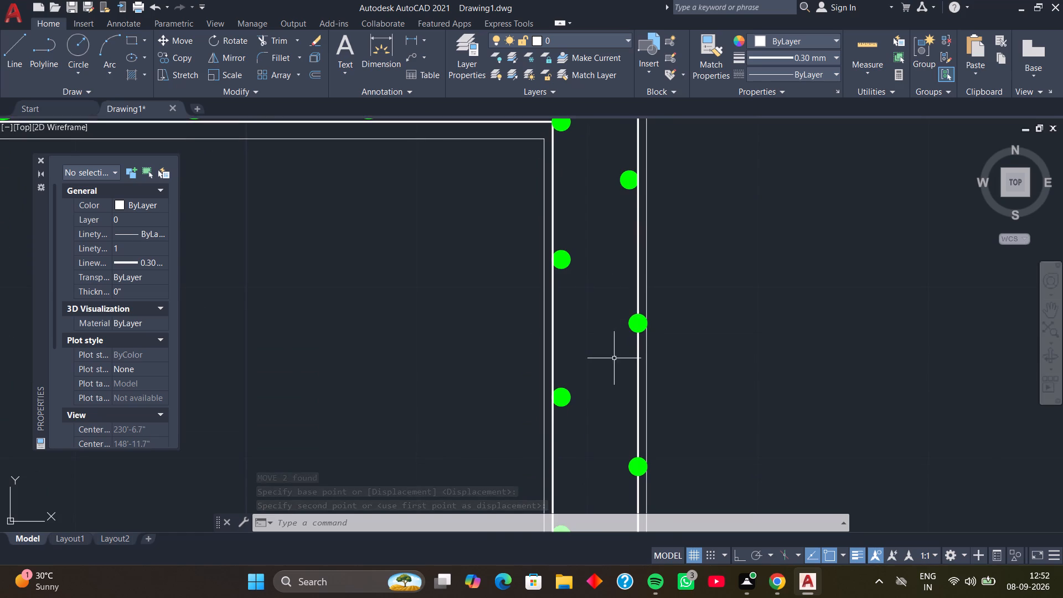
scroll(605, 348, "up", 2)
scroll(647, 322, "up", 2)
middle_click_drag(676, 322, 625, 322)
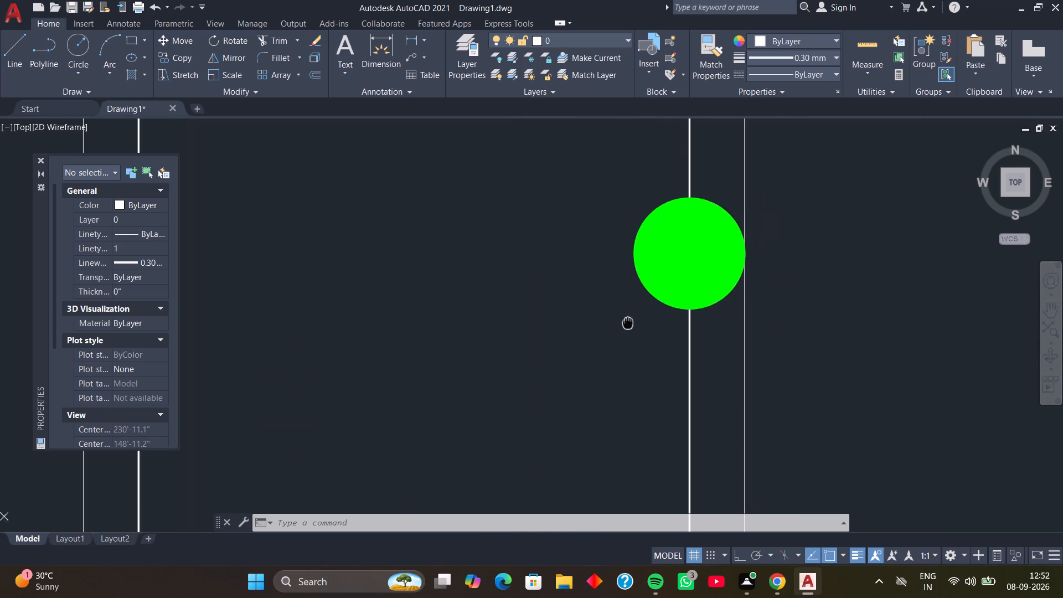
middle_click_drag(625, 322, 577, 329)
left_click(614, 191)
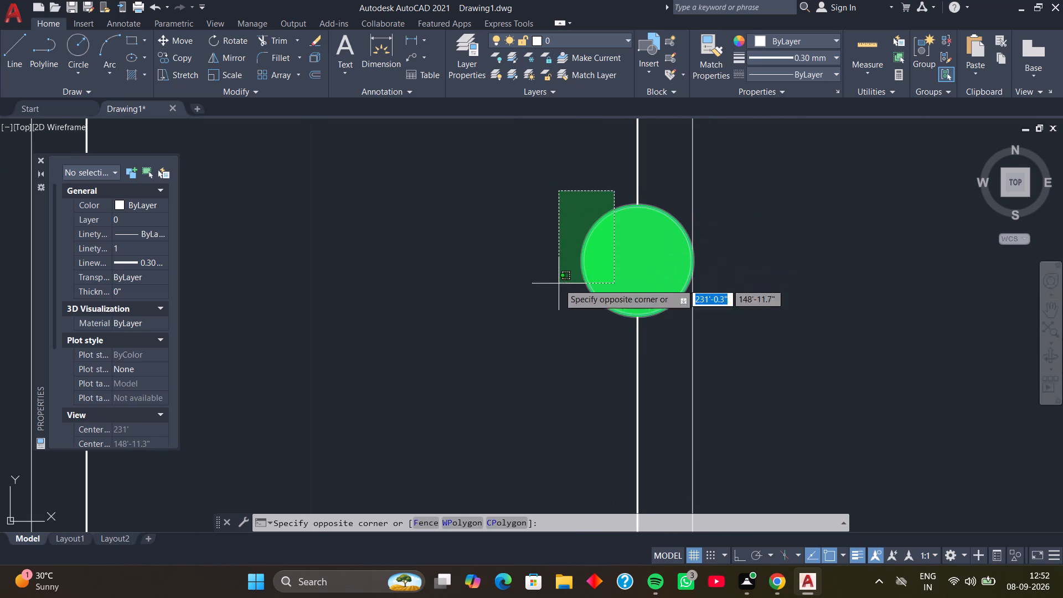
left_click(548, 323)
type("M")
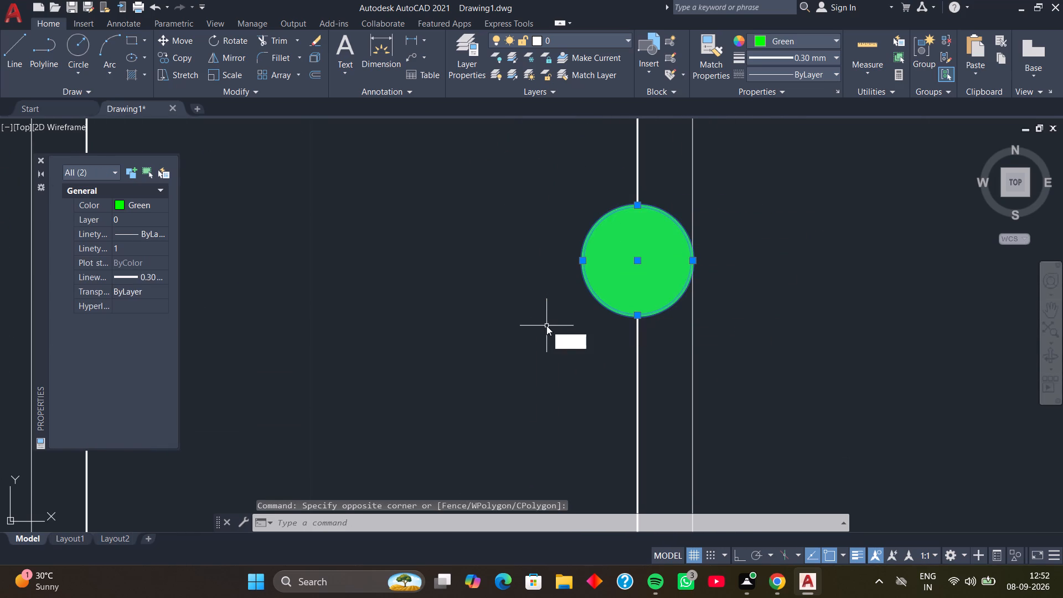
key("space")
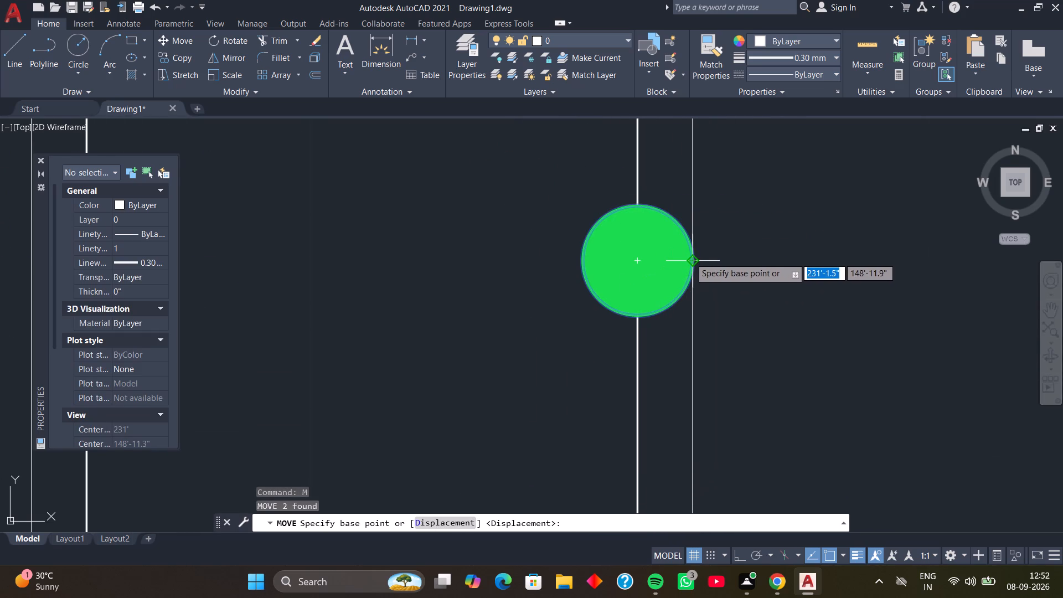
left_click(690, 257)
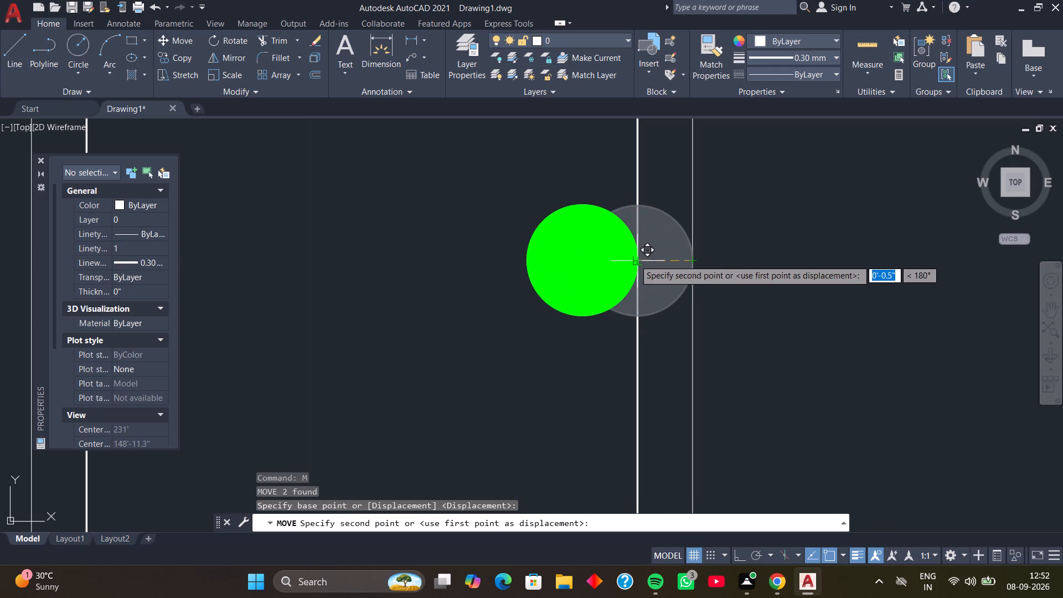
left_click(634, 260)
Move the third green dot down the right vertical bar 0.5" horizontally inward so its outer edge meets the bar line.
scroll(598, 324, "down", 2)
middle_click_drag(586, 385, 584, 265)
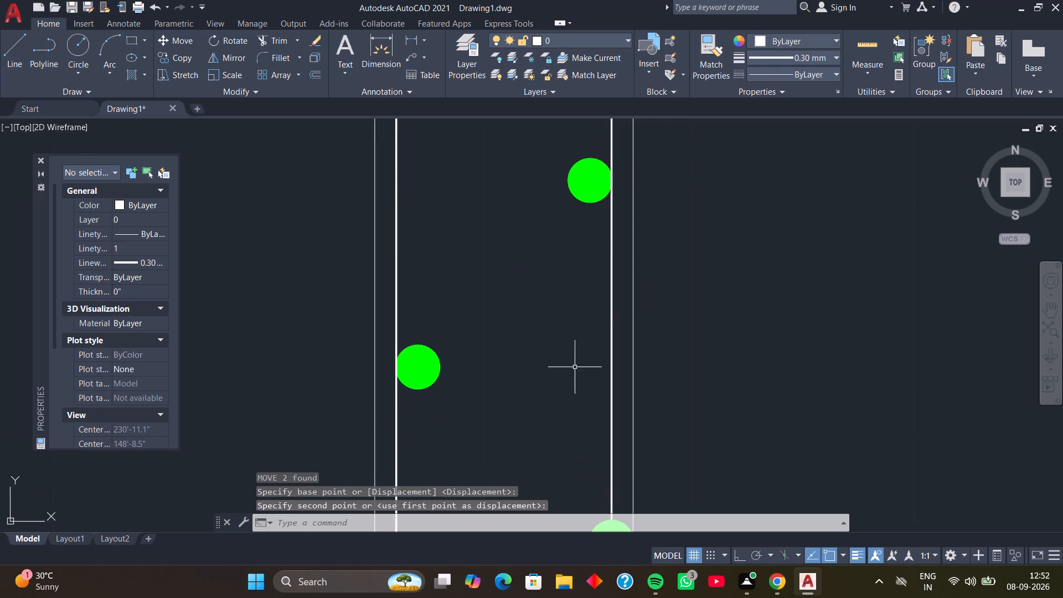
middle_click_drag(575, 367, 577, 204)
middle_click_drag(563, 342, 561, 261)
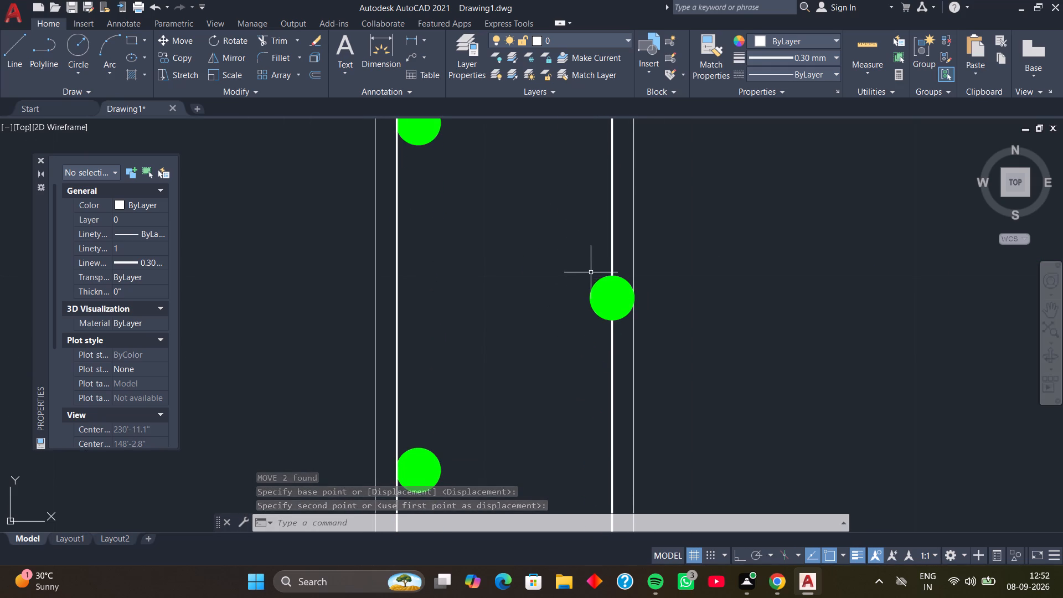
left_click(591, 267)
left_click(582, 329)
scroll(633, 313, "up", 2)
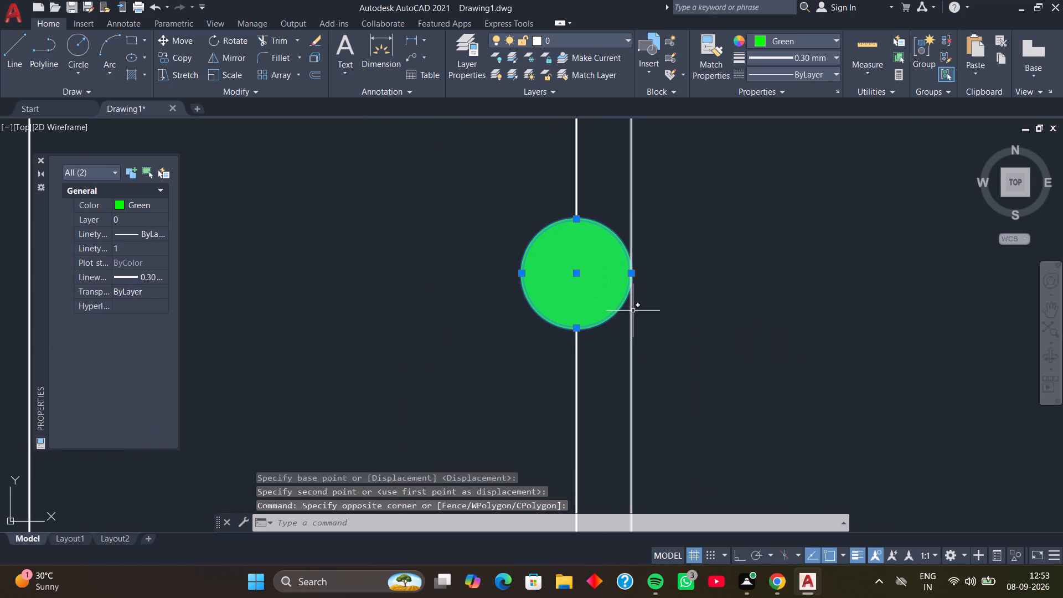
key("m")
key("space")
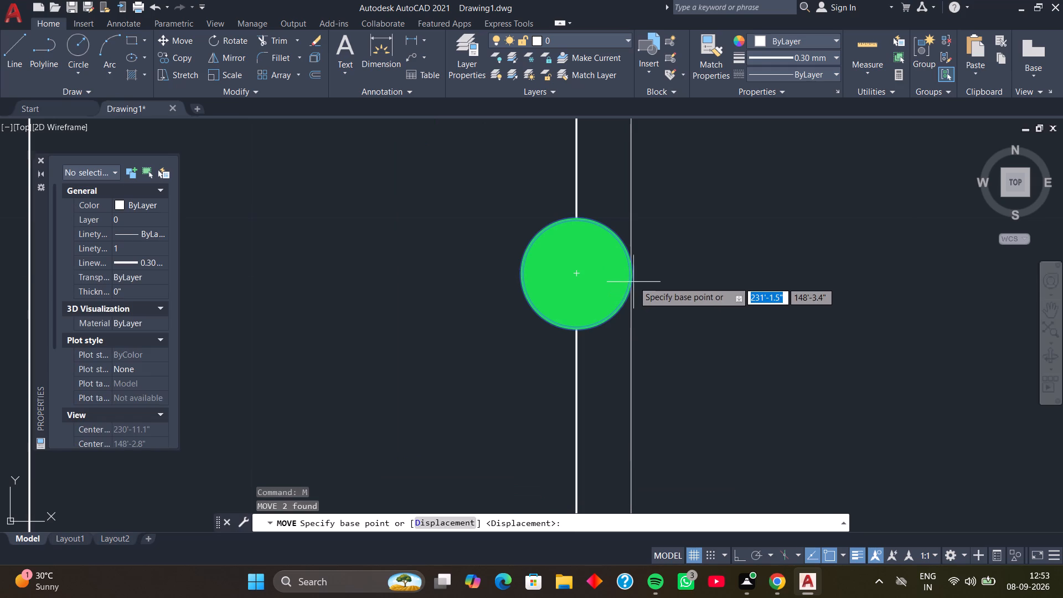
left_click(629, 274)
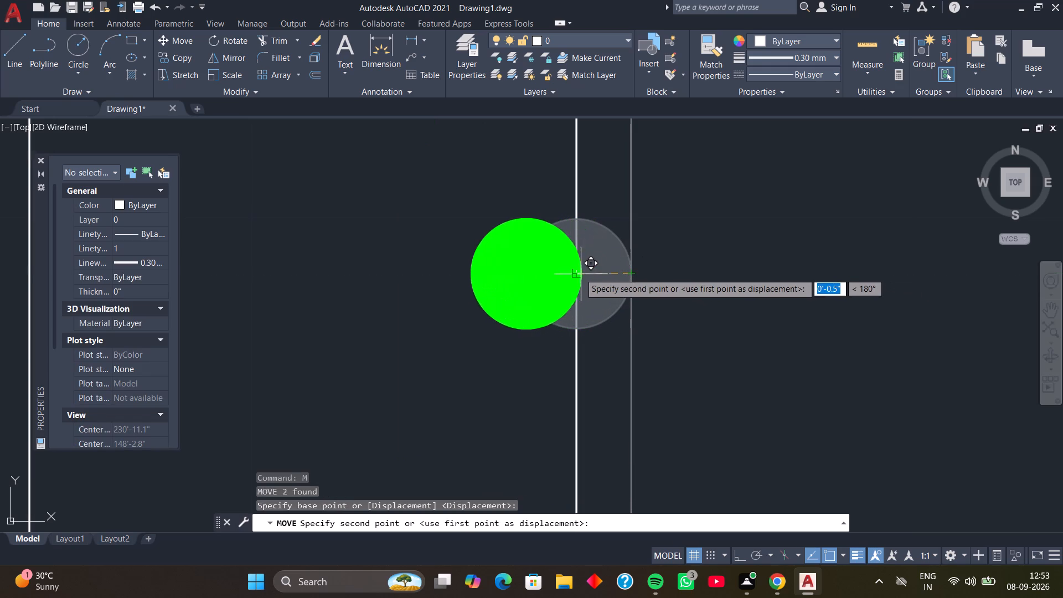
left_click(573, 271)
Move the fourth green dot down the right vertical bar 0.5" horizontally inward, against the bar's inner side.
scroll(550, 303, "down", 2)
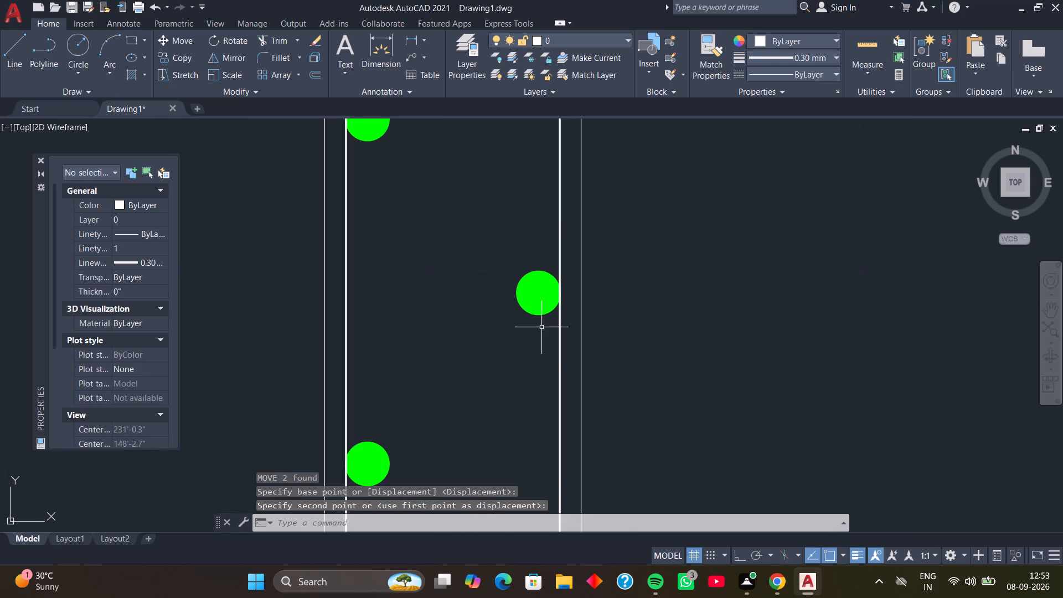
middle_click_drag(536, 339, 538, 232)
scroll(531, 292, "down", 2)
middle_click_drag(525, 336, 548, 205)
scroll(549, 287, "up", 2)
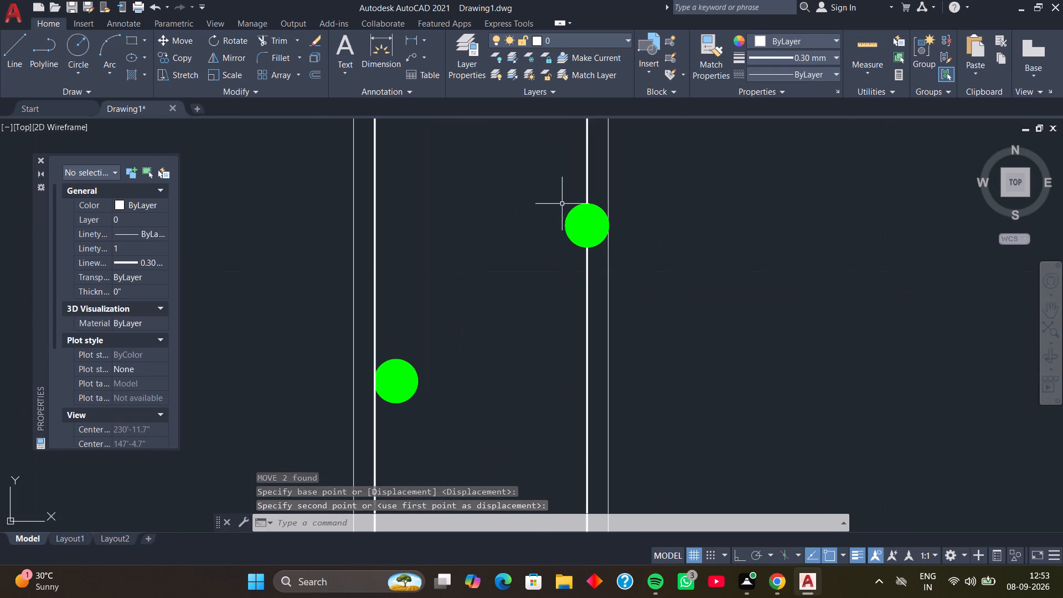
left_click(567, 188)
left_click(549, 266)
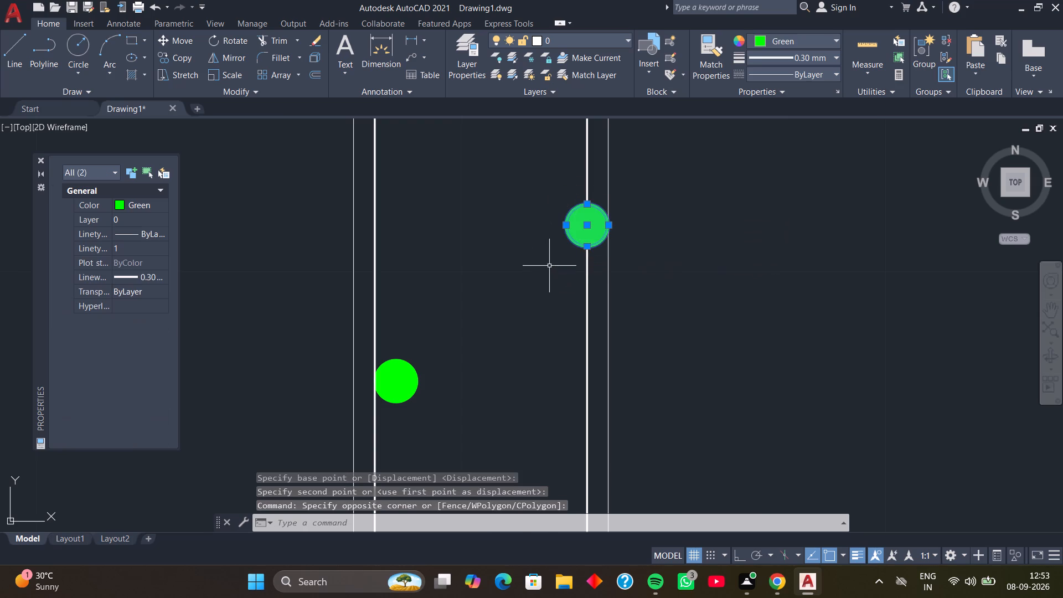
type("M")
key("space")
scroll(602, 223, "up", 2)
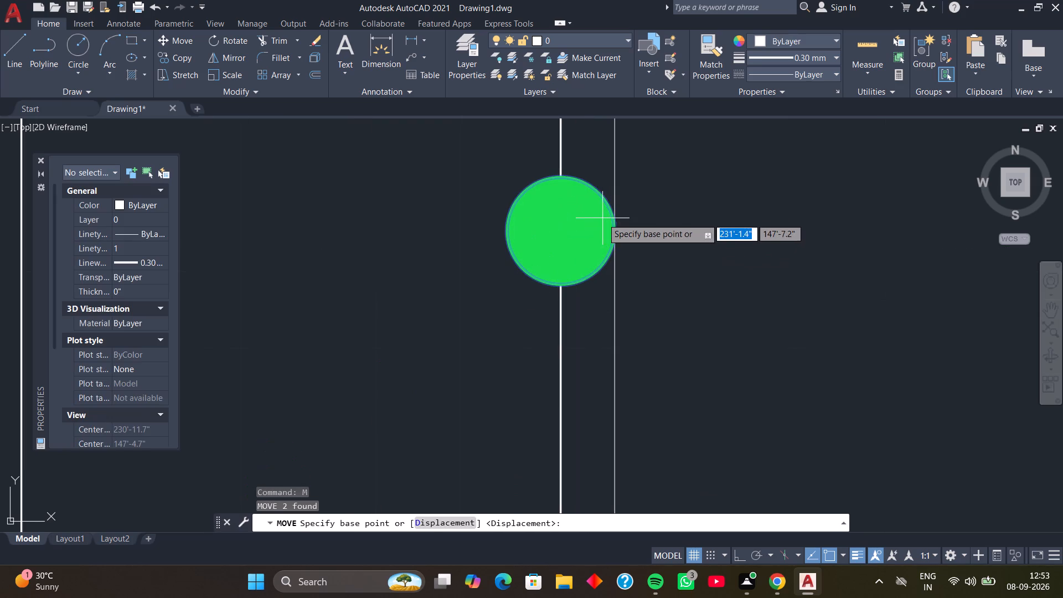
left_click(612, 229)
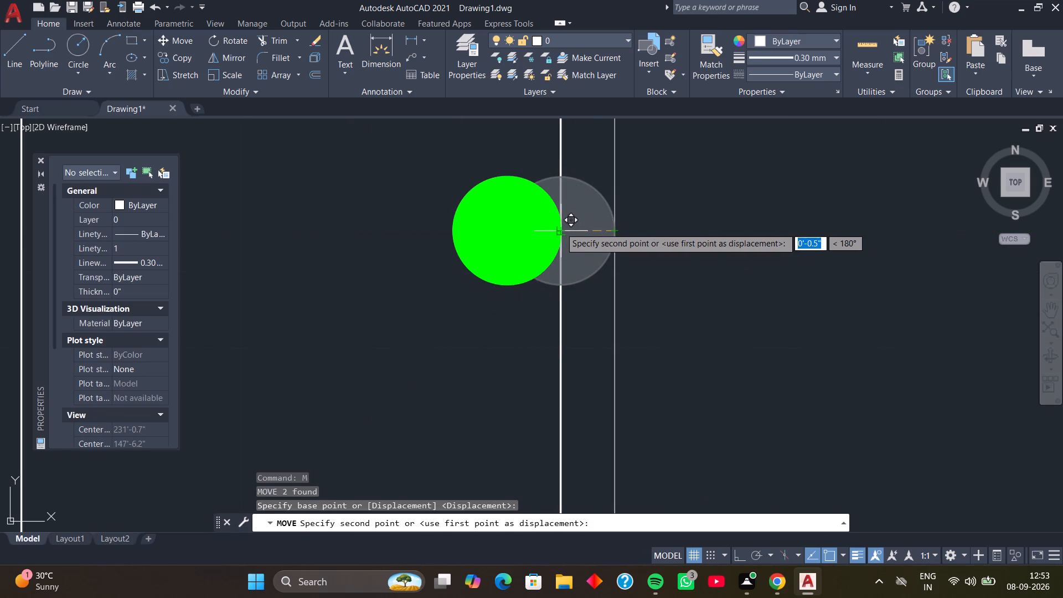
left_click(560, 228)
Move the fifth green dot down the right vertical bar 0.5" horizontally inward so its outer edge meets the bar line.
scroll(538, 275, "down", 3)
middle_click_drag(520, 316, 532, 223)
middle_click_drag(521, 317, 515, 228)
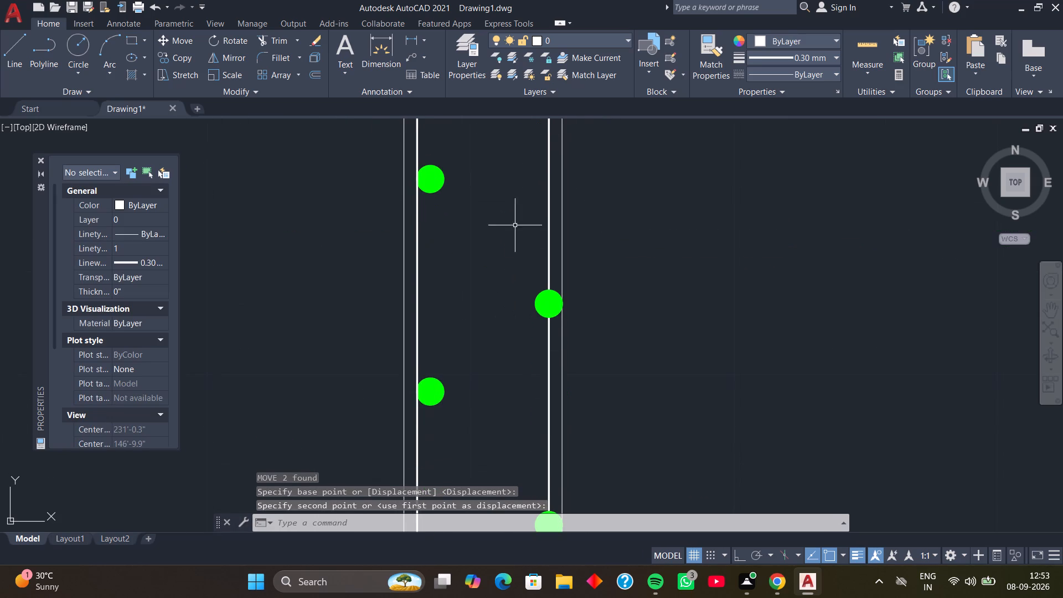
scroll(520, 271, "up", 2)
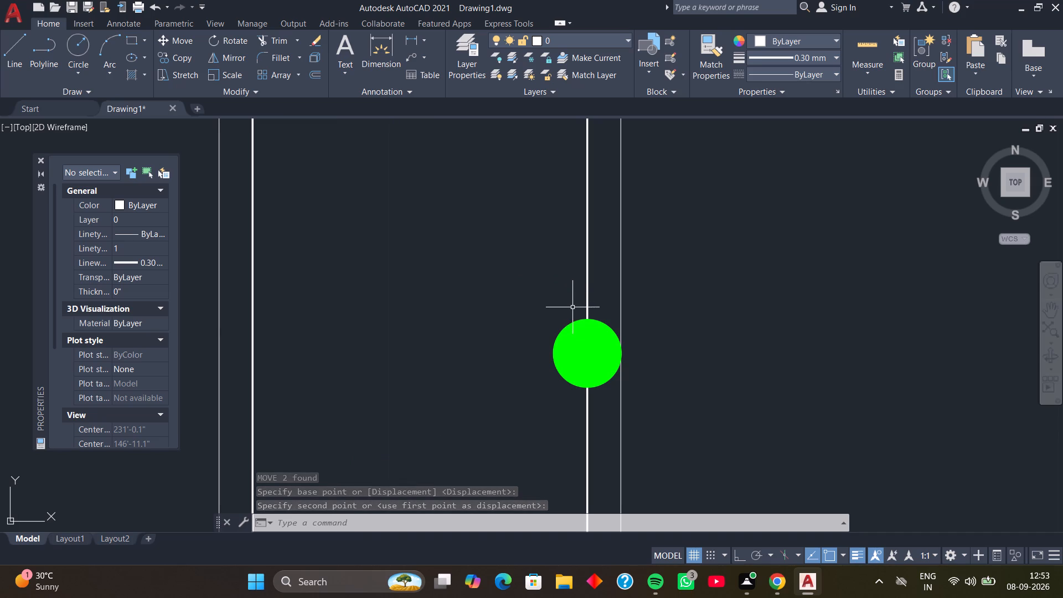
left_click(572, 307)
left_click(525, 400)
scroll(563, 374, "down", 2)
middle_click_drag(558, 380, 520, 302)
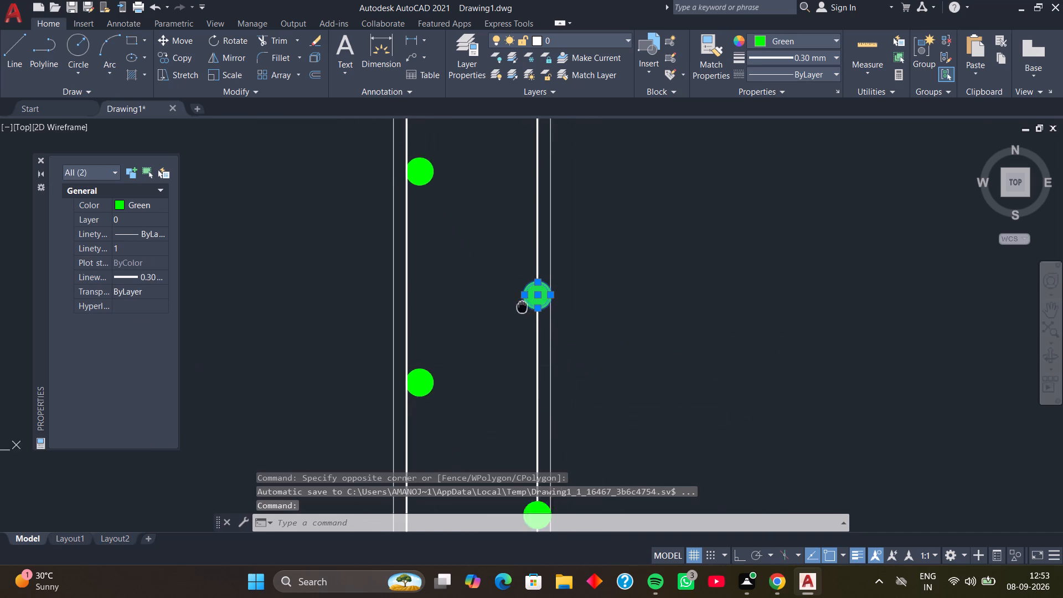
middle_click_drag(520, 302, 515, 282)
scroll(555, 290, "up", 2)
middle_click_drag(553, 258, 587, 285)
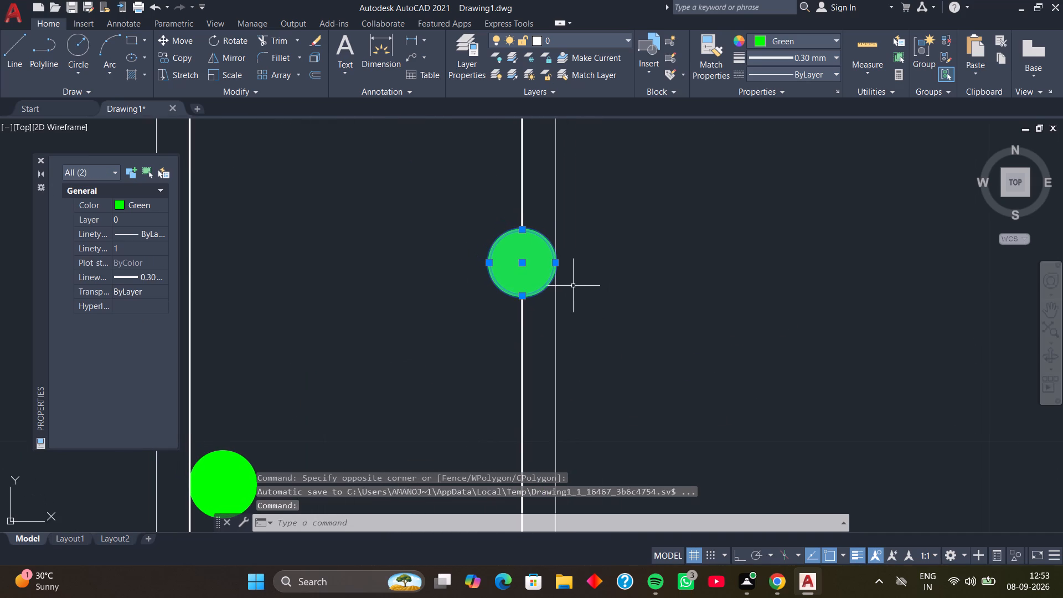
key("m")
key("space")
scroll(548, 252, "up", 2)
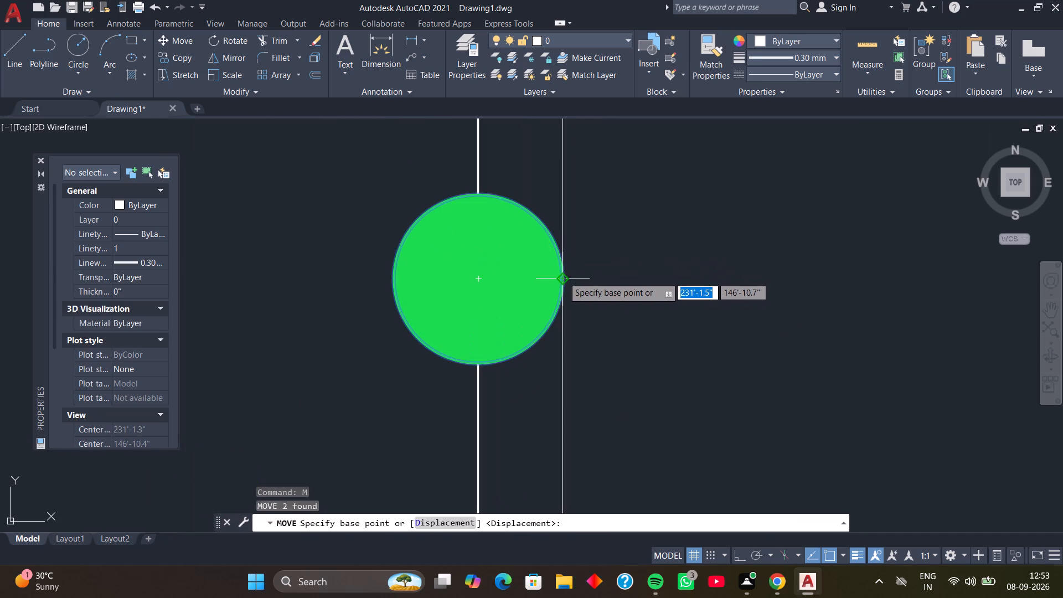
left_click(563, 277)
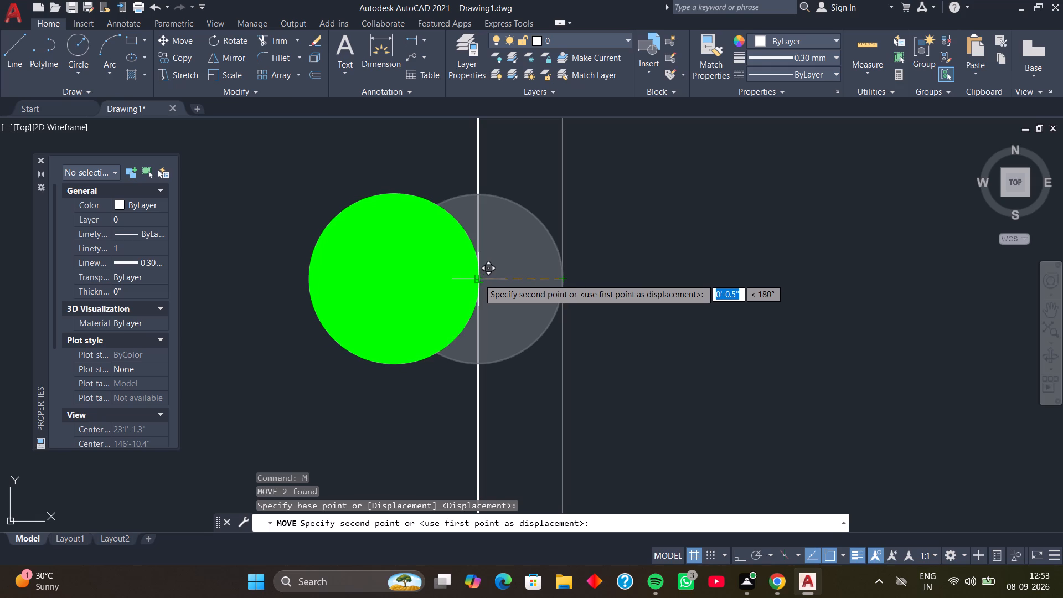
left_click(478, 279)
Move the sixth green dot down the right vertical bar 0.5" horizontally inward, against the bar's inner side.
scroll(498, 285, "down", 2)
middle_click_drag(510, 342, 526, 266)
middle_click_drag(522, 353, 556, 226)
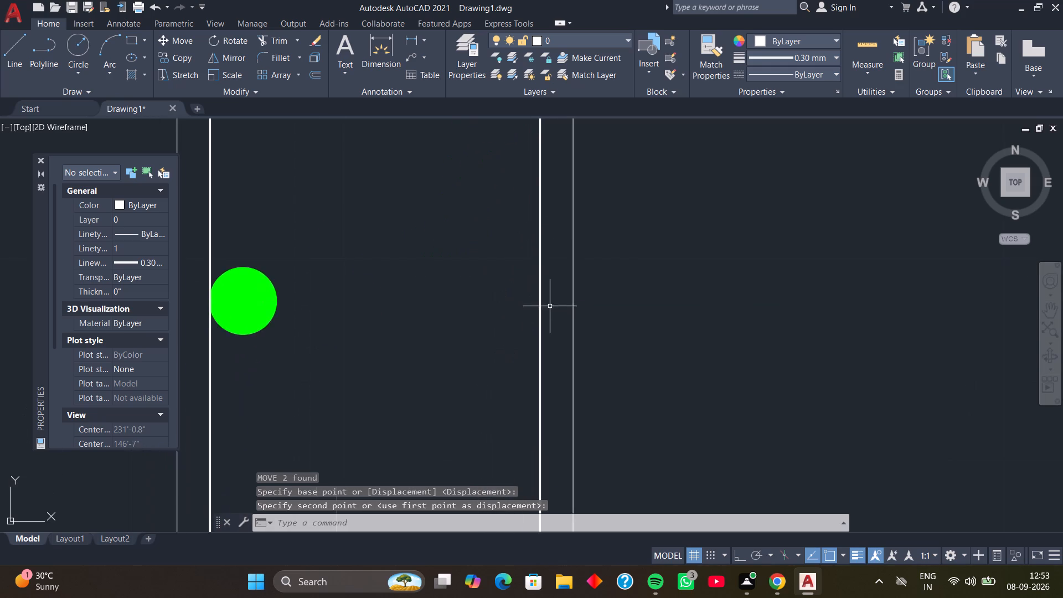
scroll(550, 306, "down", 2)
middle_click_drag(550, 375, 567, 204)
scroll(573, 245, "up", 2)
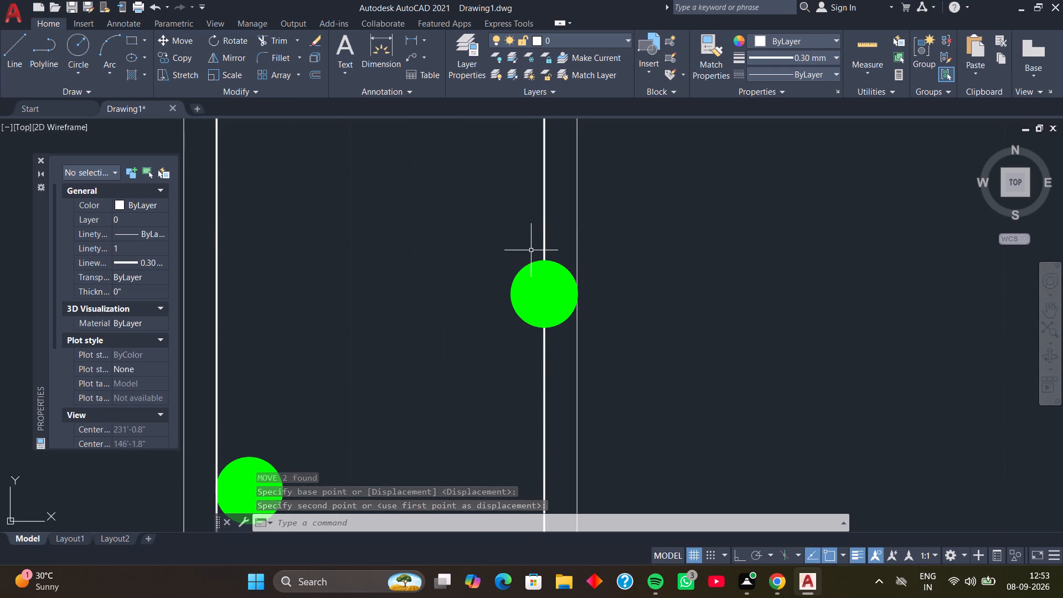
left_click(531, 249)
left_click(476, 349)
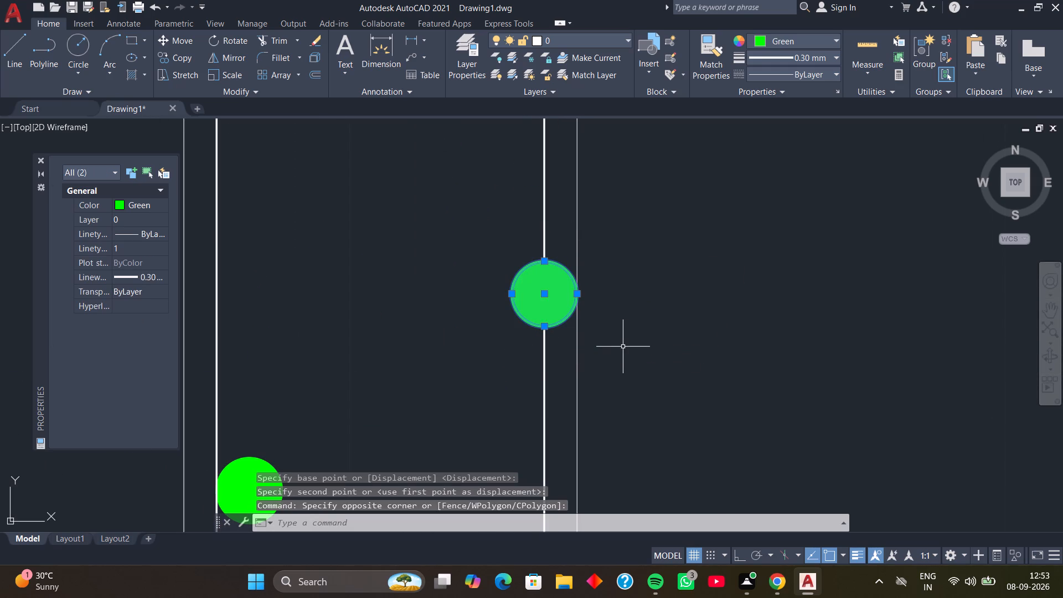
key("m")
key("space")
left_click(575, 294)
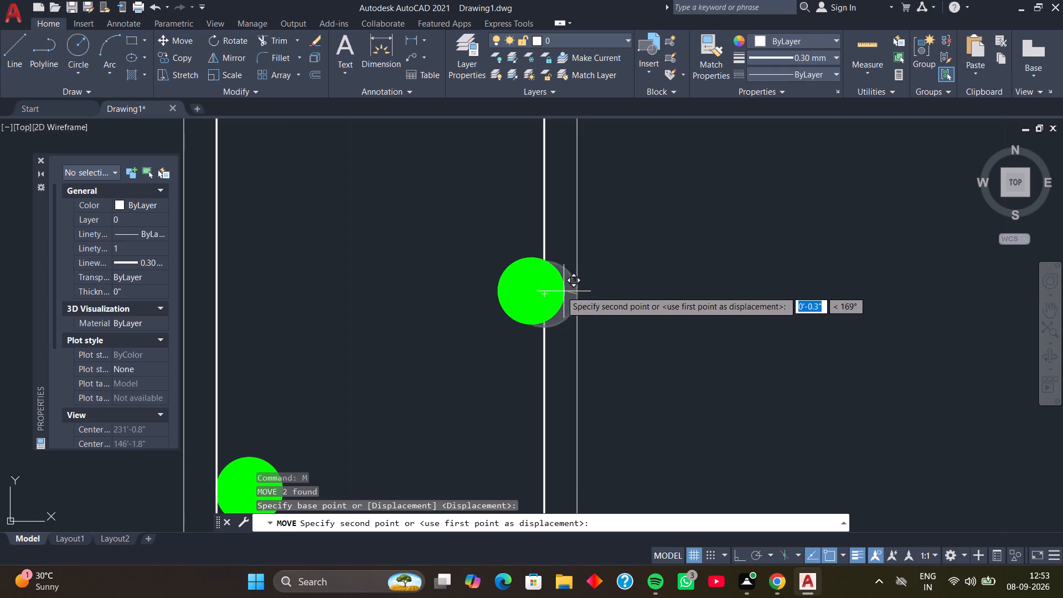
left_click(545, 294)
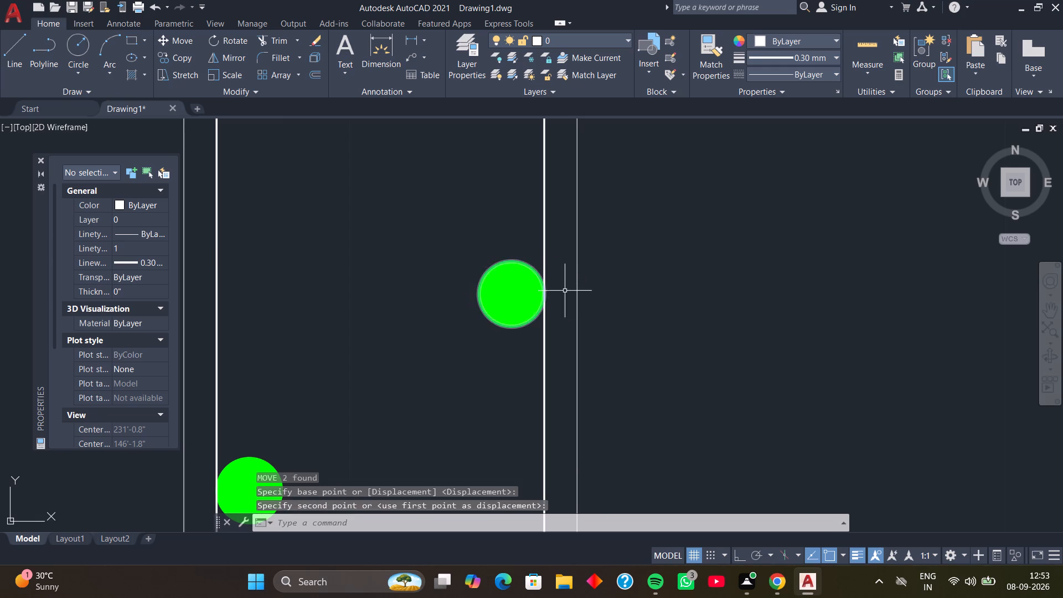
Move the seventh green dot down the right vertical bar 0.5" horizontally inward so its outer edge meets the bar line.
scroll(574, 297, "down", 3)
middle_click_drag(590, 367, 616, 191)
scroll(583, 261, "up", 3)
left_click(595, 194)
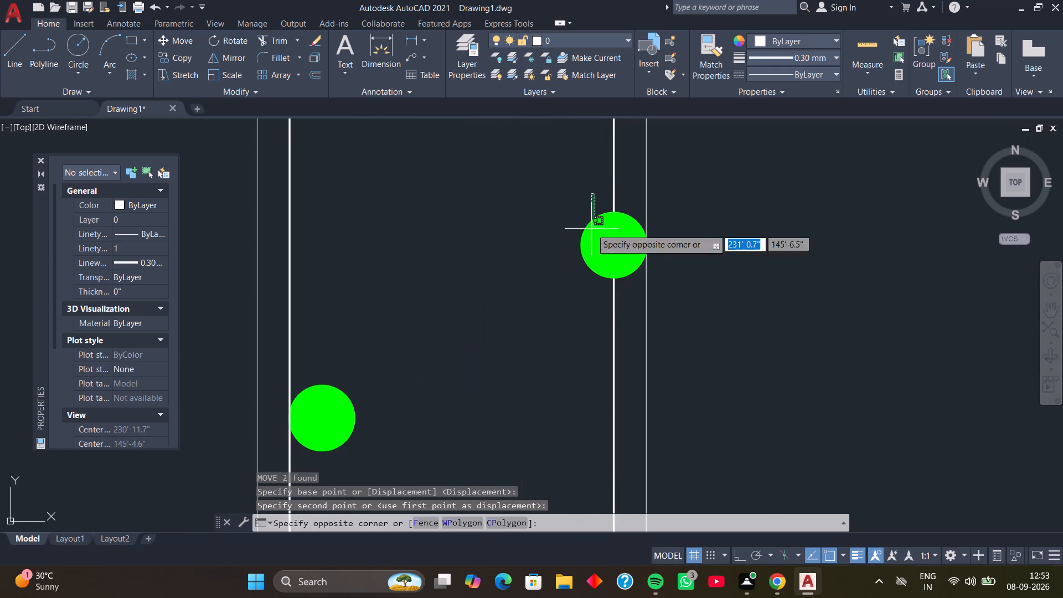
left_click(559, 318)
type("M")
key("space")
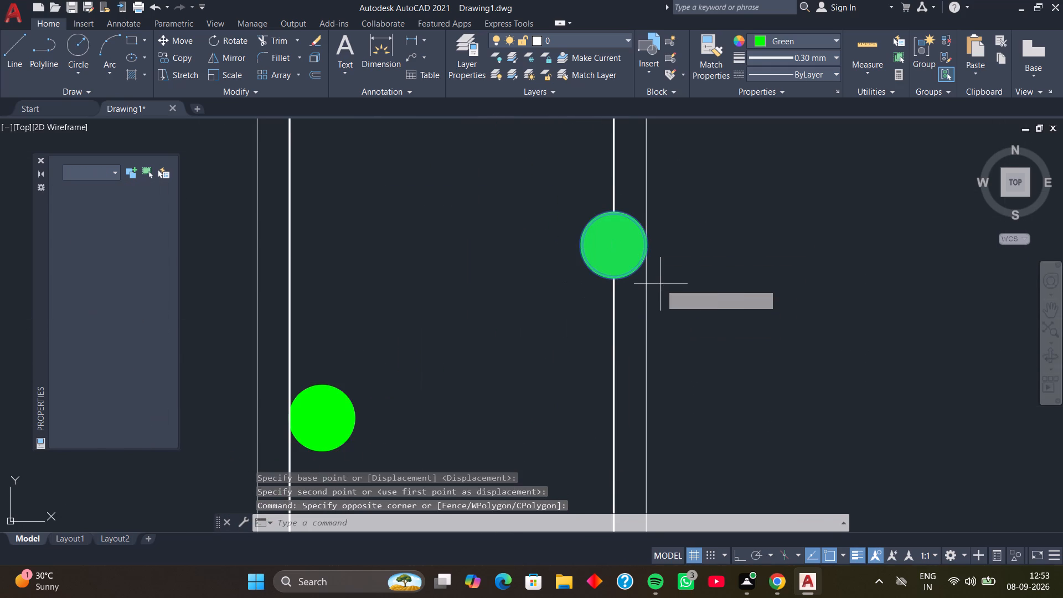
left_click(649, 247)
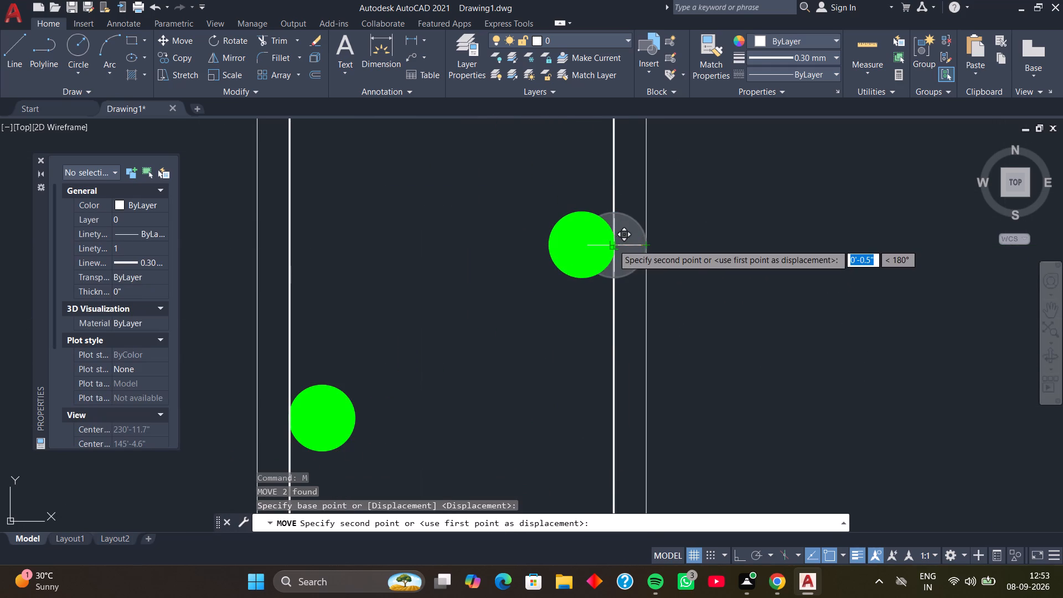
left_click(613, 244)
Move the eighth green dot down the right vertical bar horizontally inward by its radius, against the bar's inner side.
scroll(654, 254, "down", 2)
middle_click_drag(658, 364, 658, 195)
scroll(620, 277, "up", 1)
middle_click_drag(620, 277, 616, 259)
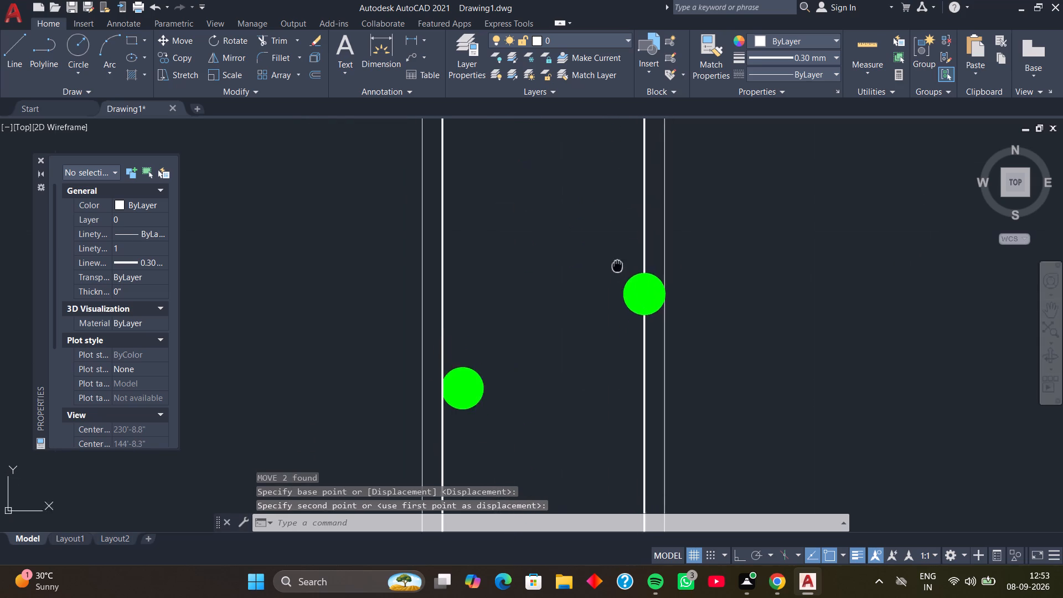
middle_click_drag(616, 259, 607, 205)
scroll(608, 211, "up", 2)
left_click(642, 197)
left_click(582, 336)
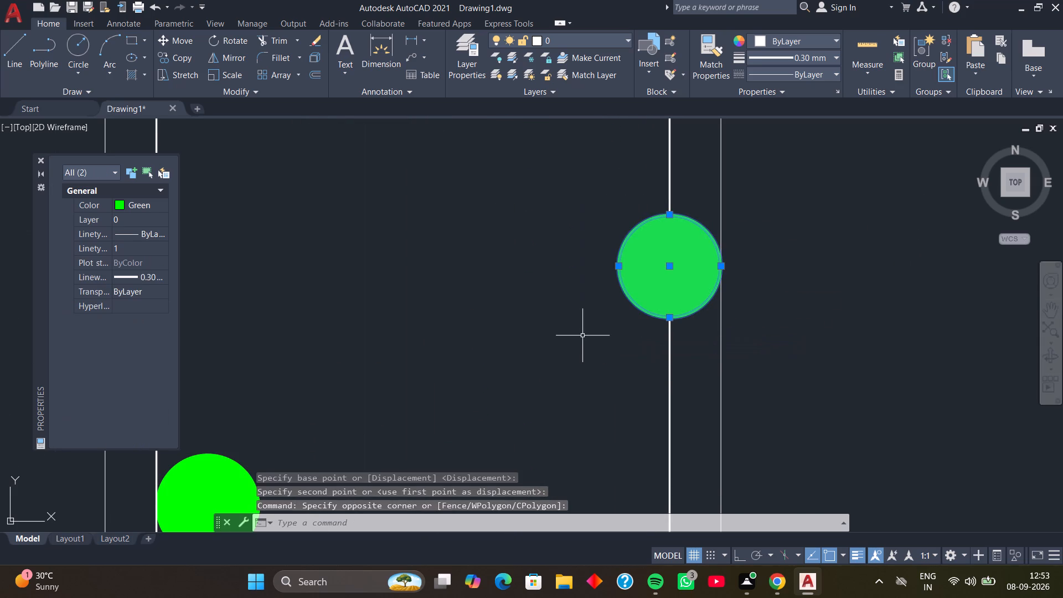
type("M")
key("space")
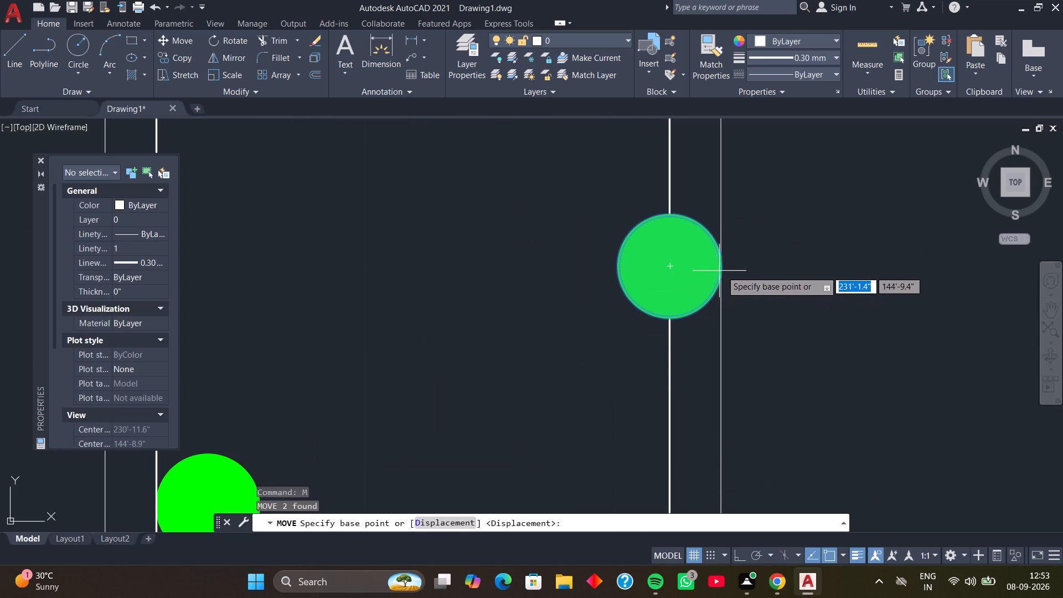
left_click(725, 266)
left_click(671, 266)
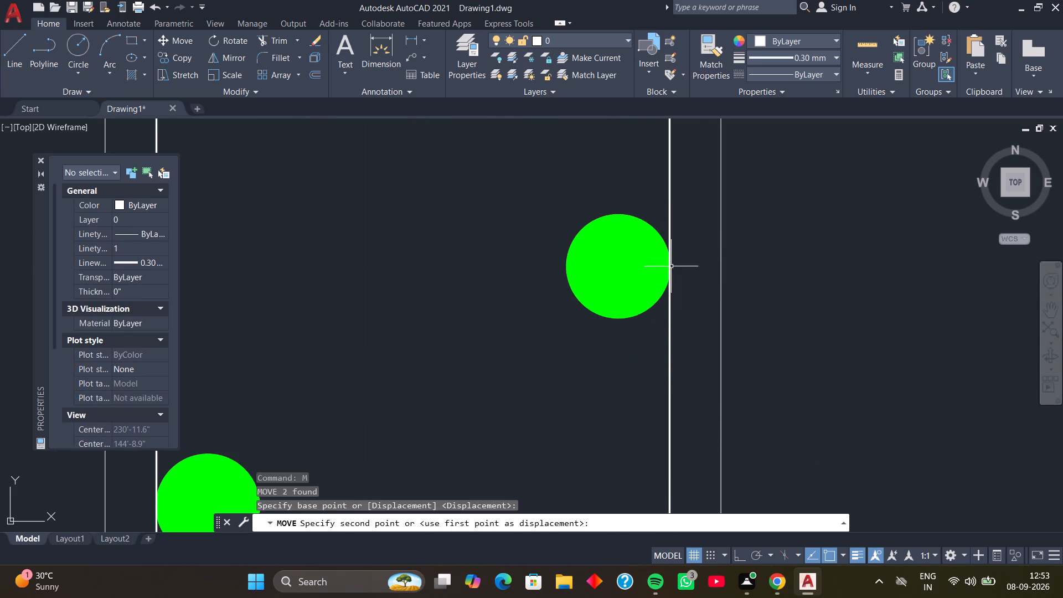
Move the ninth green dot down the right vertical bar horizontally inward so its outer edge meets the bar line.
scroll(693, 276, "down", 3)
middle_click_drag(689, 317, 670, 197)
middle_click_drag(638, 328, 618, 190)
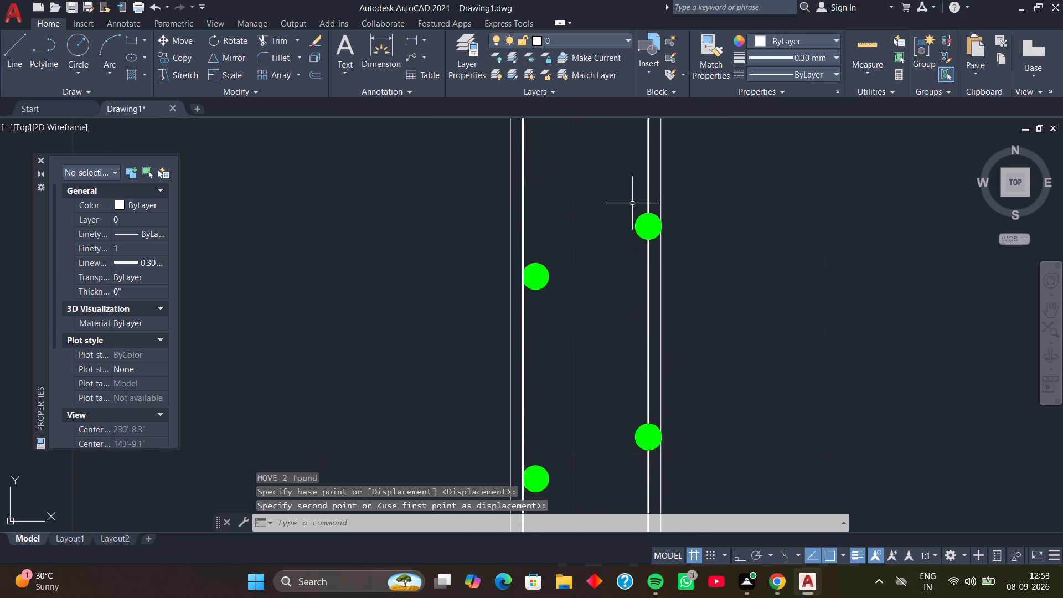
scroll(633, 203, "up", 2)
left_click(657, 214)
left_click(600, 329)
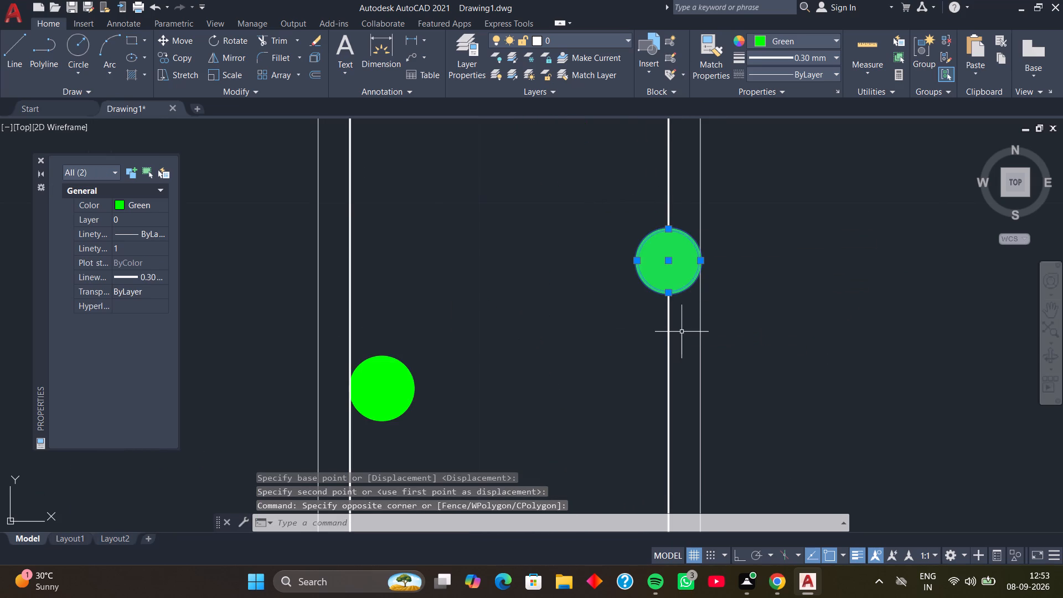
key("m")
key("space")
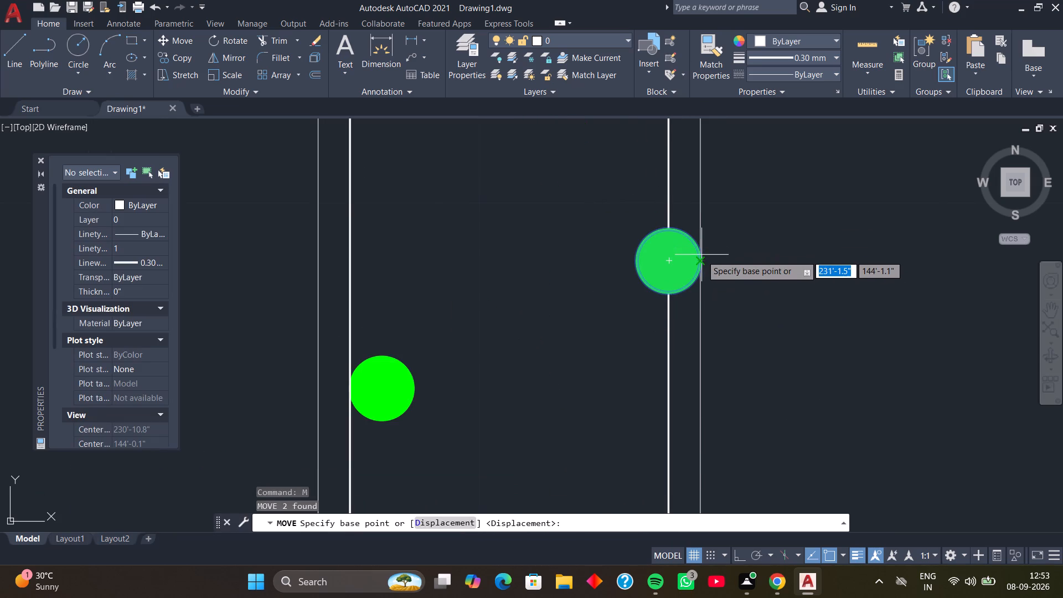
left_click(701, 258)
left_click(667, 261)
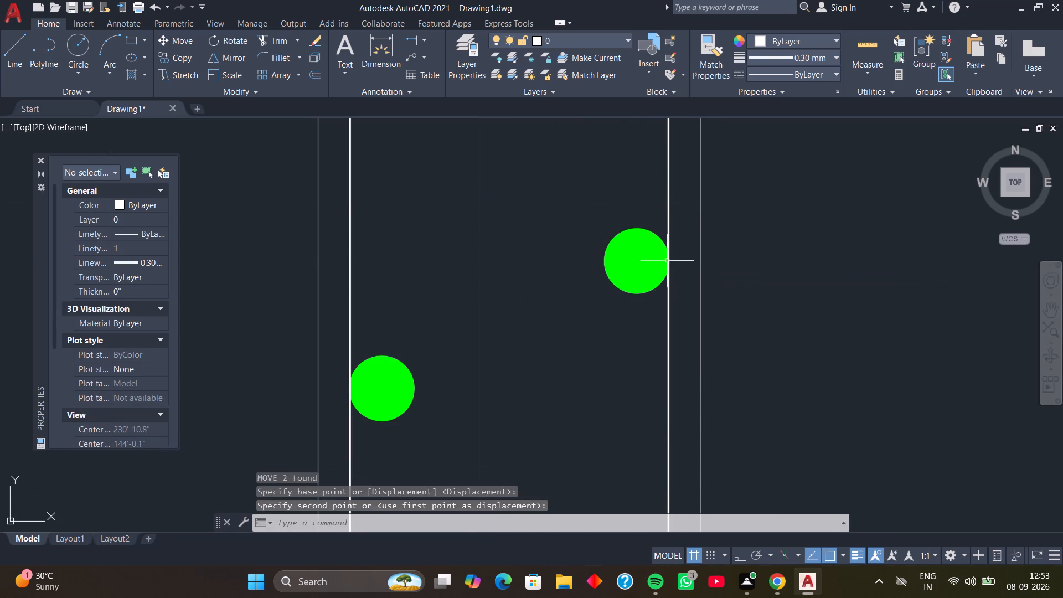
Move the tenth green dot down the right vertical bar 0.5" horizontally inward, against the bar's inner side.
scroll(690, 278, "down", 2)
middle_click_drag(660, 384, 653, 245)
scroll(649, 308, "up", 1)
middle_click_drag(648, 312, 608, 212)
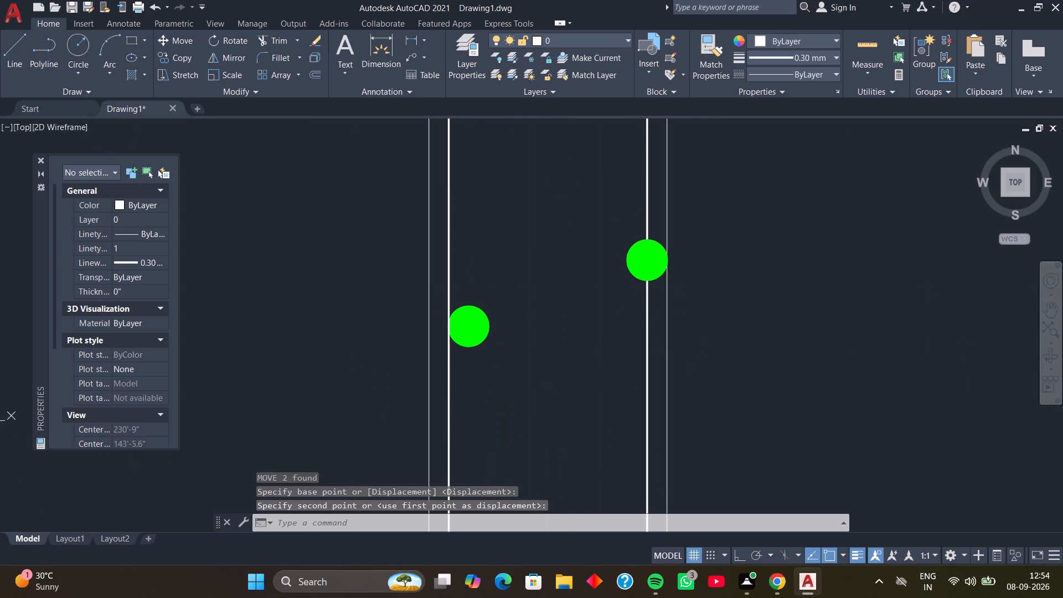
left_click(639, 224)
left_click(602, 324)
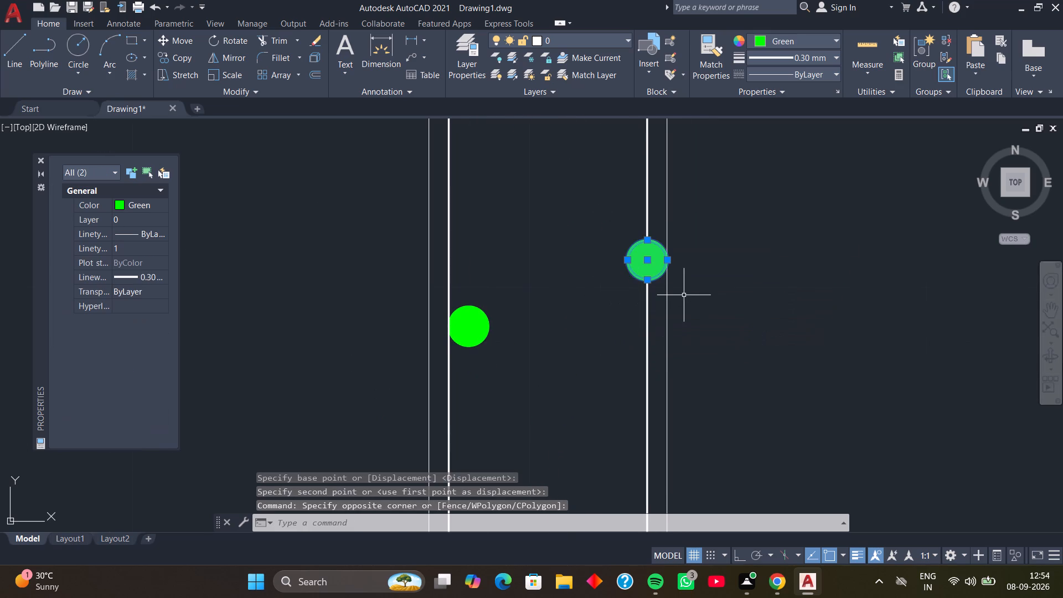
type("M")
key("space")
left_click(667, 261)
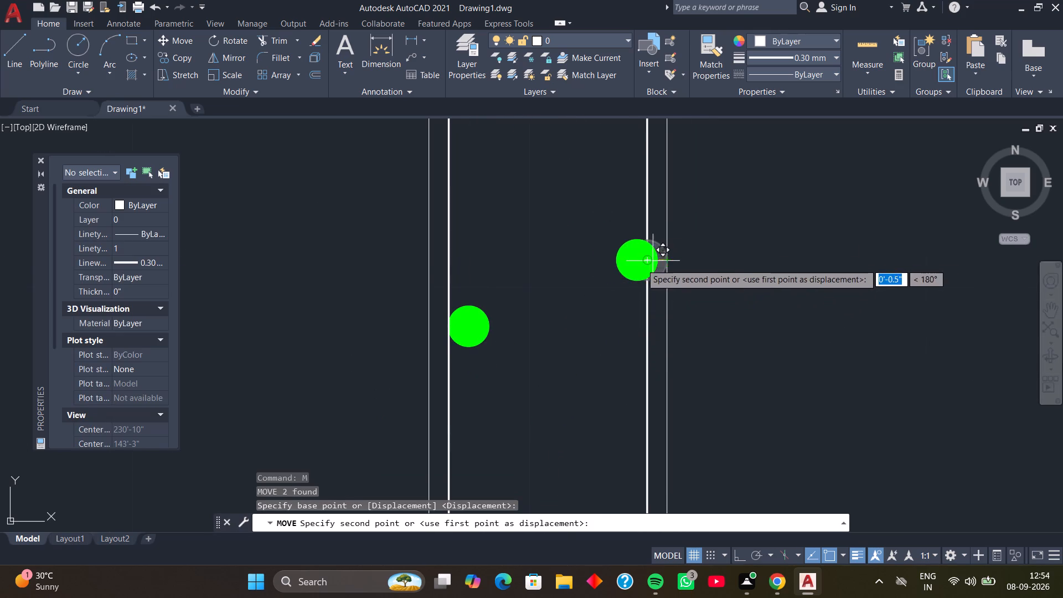
left_click(645, 260)
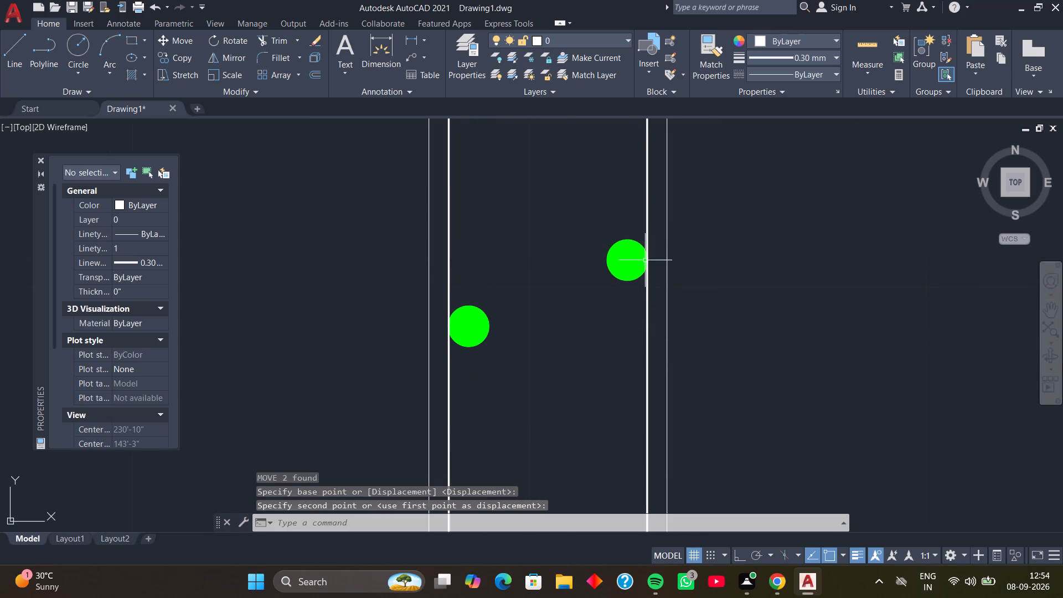
Move the eleventh green dot down the right vertical bar 0.5" horizontally inward so its outer edge meets the bar line.
scroll(682, 287, "down", 2)
middle_click_drag(663, 357, 646, 208)
middle_click_drag(629, 262, 624, 228)
scroll(648, 215, "up", 2)
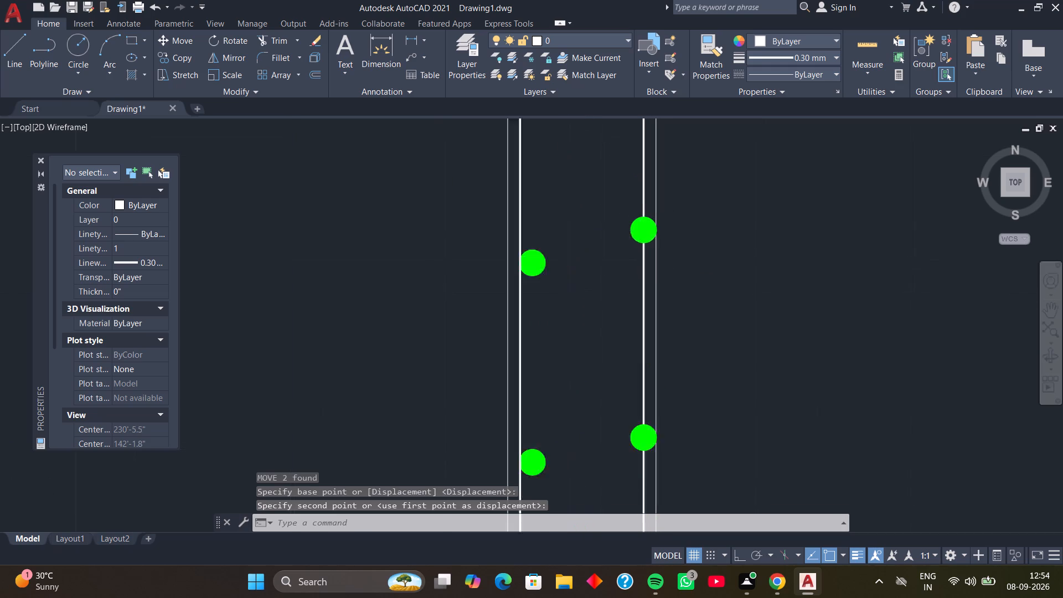
scroll(649, 212, "up", 1)
left_click(613, 209)
left_click(579, 313)
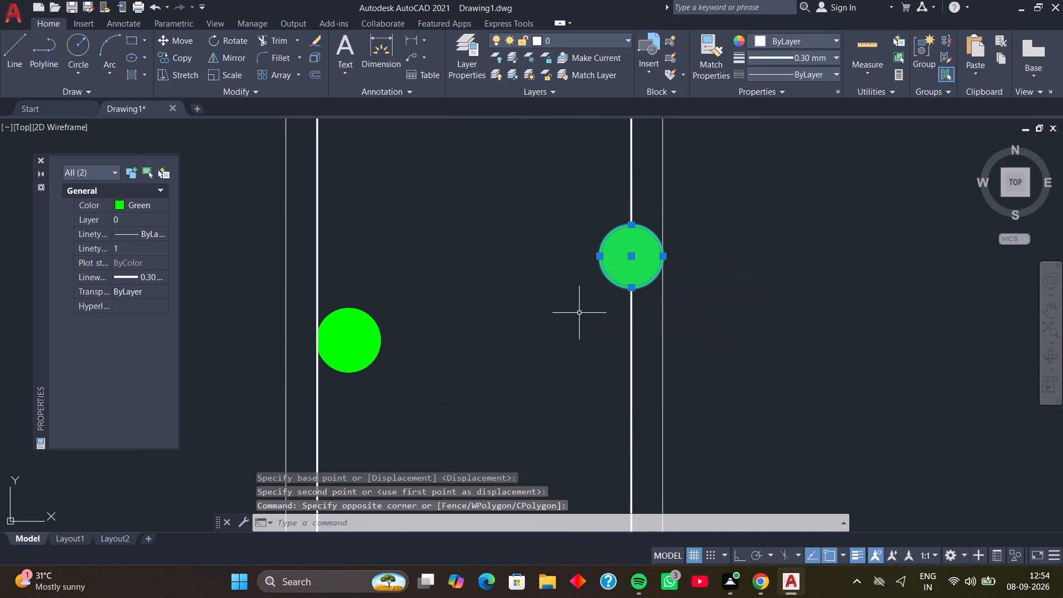
type("M")
key("space")
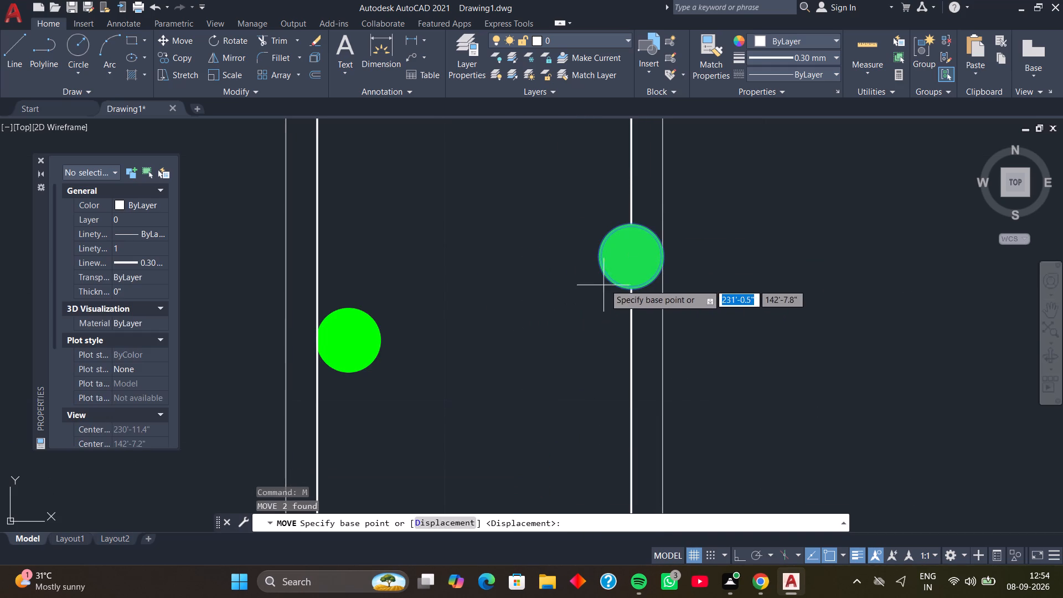
left_click(663, 259)
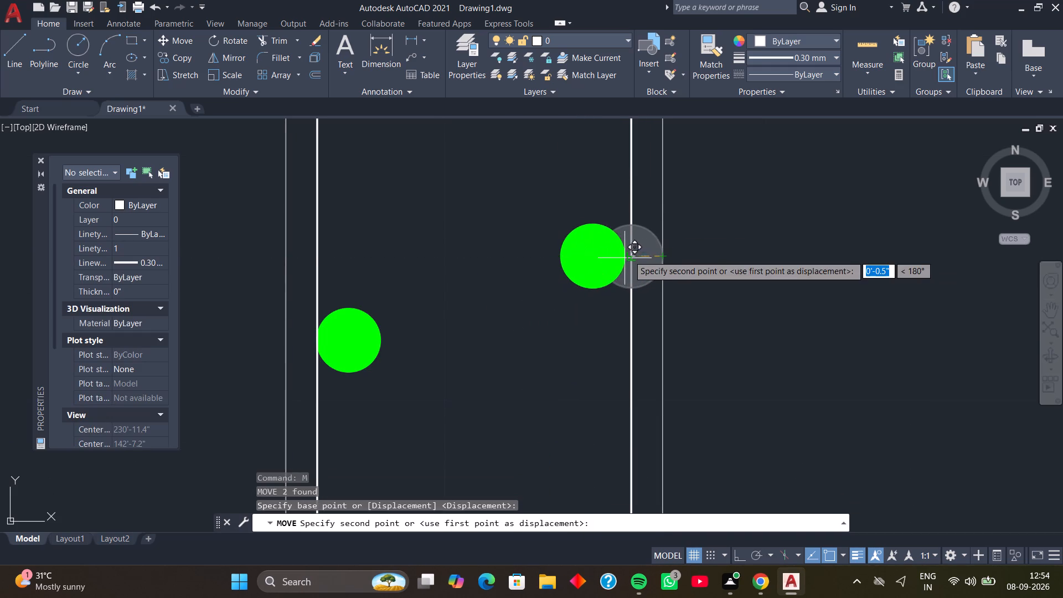
left_click(631, 255)
Move the twelfth green dot down the right vertical bar 0.5" horizontally inward, against the bar's inner side.
scroll(639, 275, "down", 2)
middle_click_drag(617, 343, 609, 208)
middle_click_drag(607, 324, 602, 192)
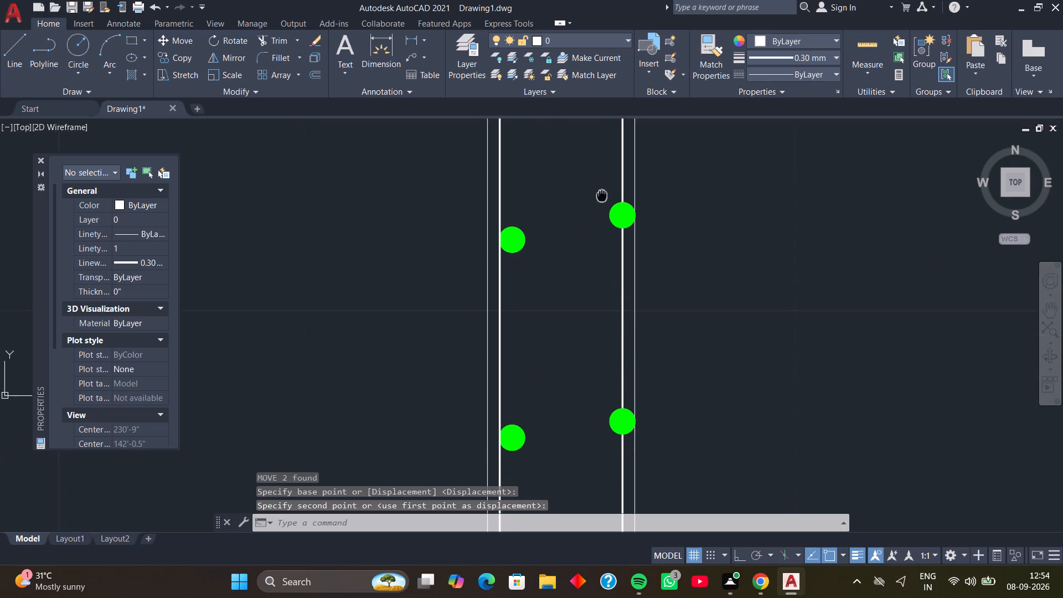
middle_click_drag(602, 192, 602, 188)
scroll(614, 185, "up", 2)
left_click(623, 183)
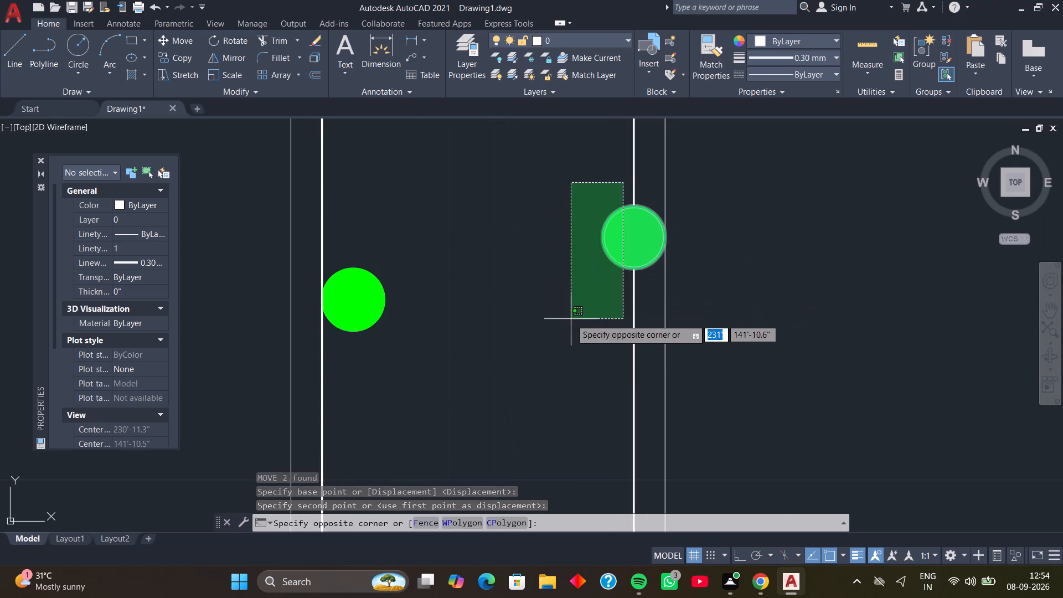
left_click(571, 319)
key("m")
key("space")
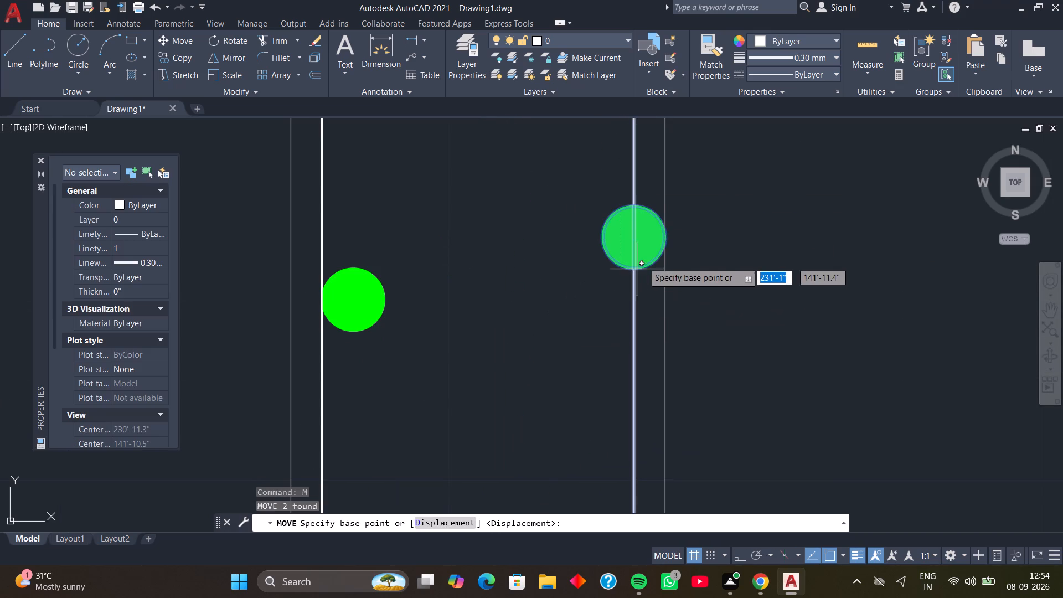
left_click(666, 232)
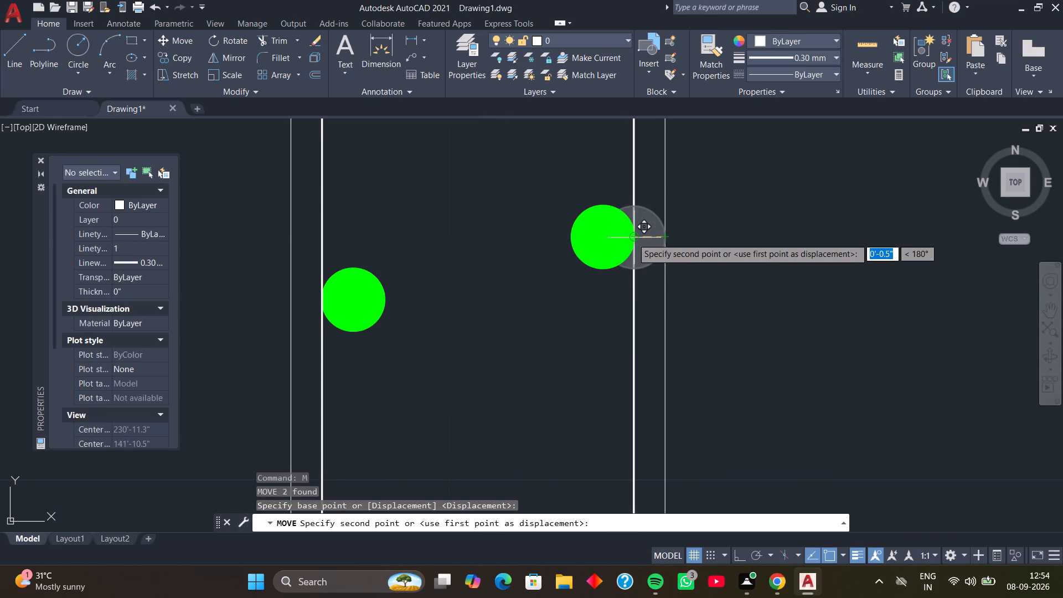
left_click(632, 238)
Move the thirteenth green dot down the right vertical bar horizontally inward so its outer edge meets the bar line.
scroll(636, 271, "down", 2)
middle_click_drag(612, 368, 625, 188)
middle_click_drag(623, 307, 610, 254)
scroll(626, 209, "up", 2)
left_click(631, 212)
left_click(564, 350)
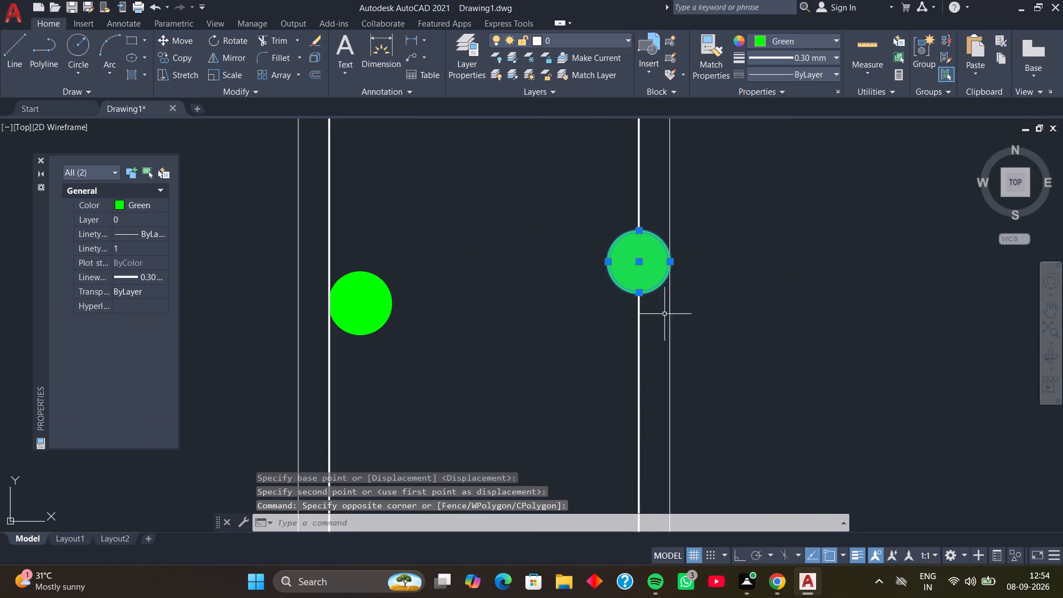
key("m")
key("space")
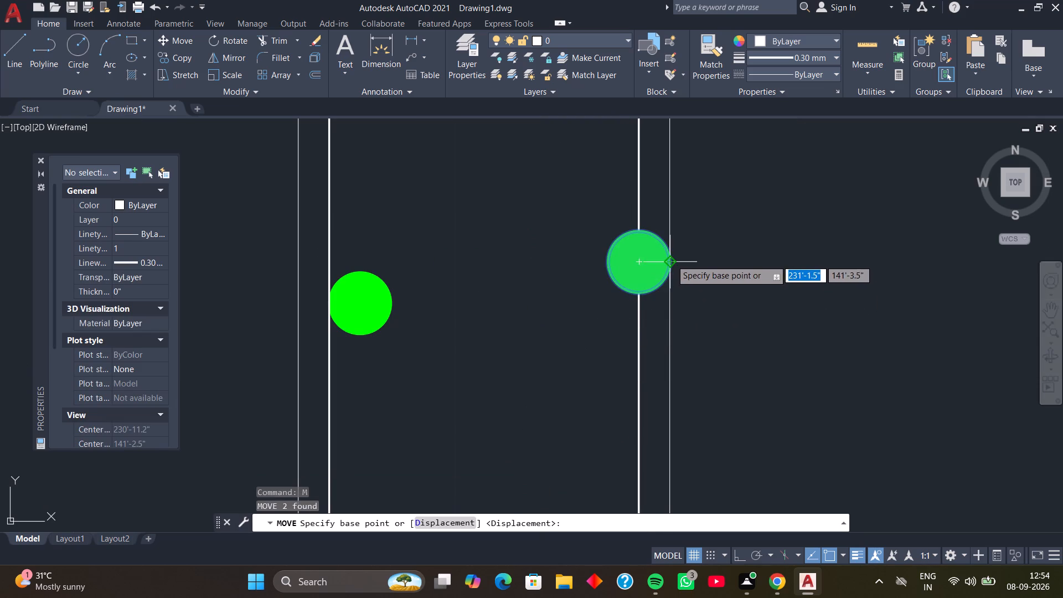
left_click(671, 260)
left_click(636, 260)
Move the fourteenth green dot down the right vertical bar 0.5" horizontally inward, against the bar's inner side.
scroll(654, 277, "down", 2)
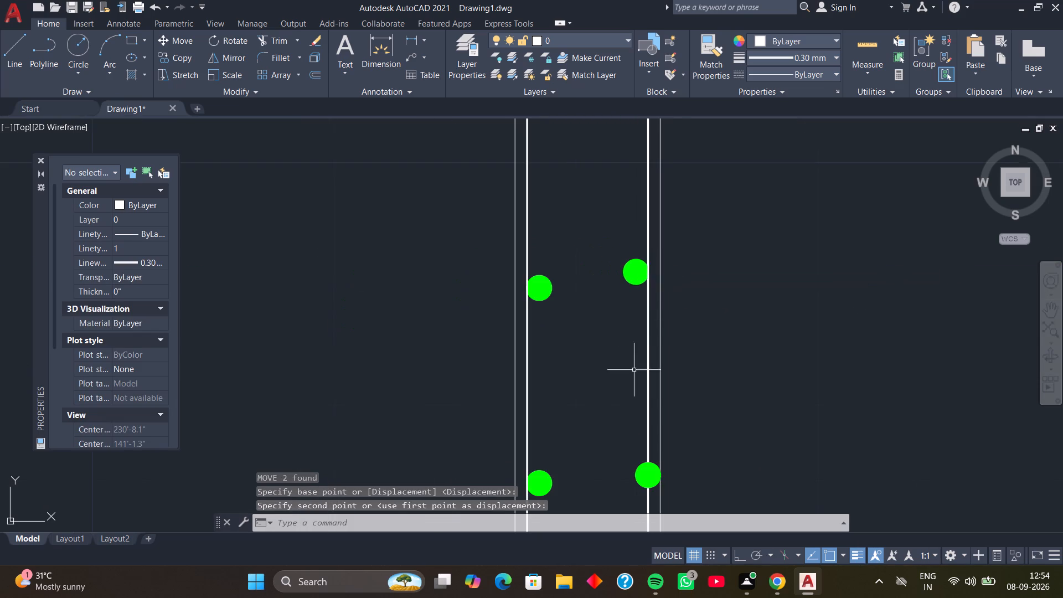
middle_click_drag(634, 370, 643, 236)
middle_click_drag(638, 296, 613, 226)
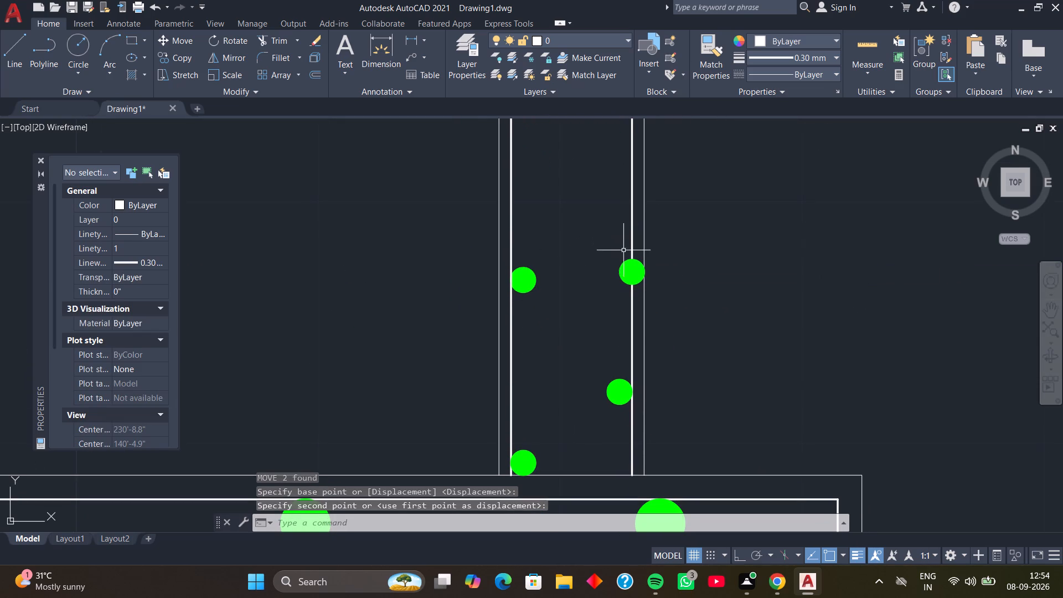
left_click(626, 252)
left_click(609, 312)
key("m")
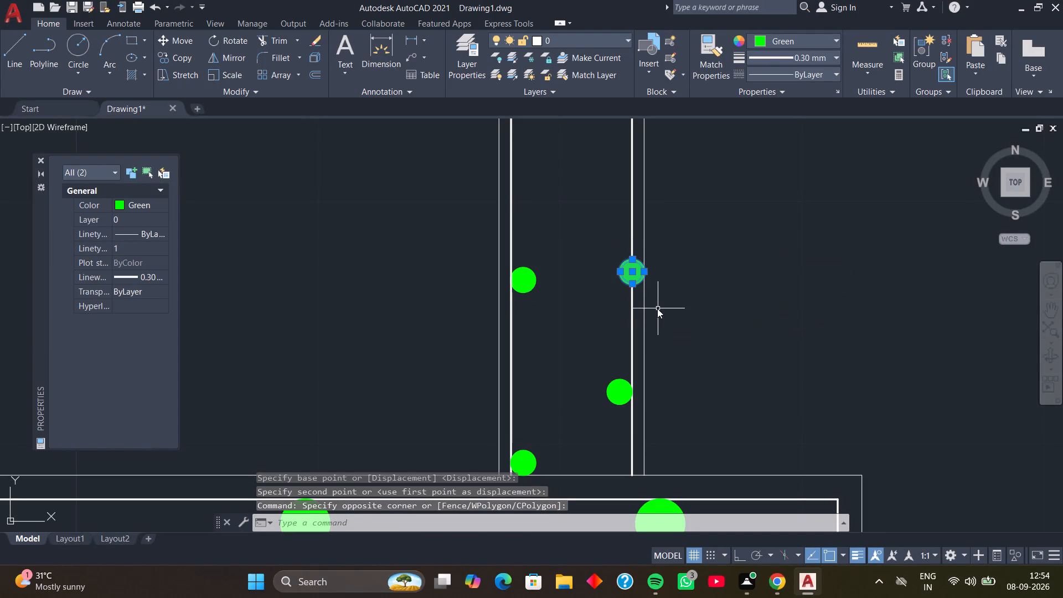
key("space")
scroll(646, 286, "up", 2)
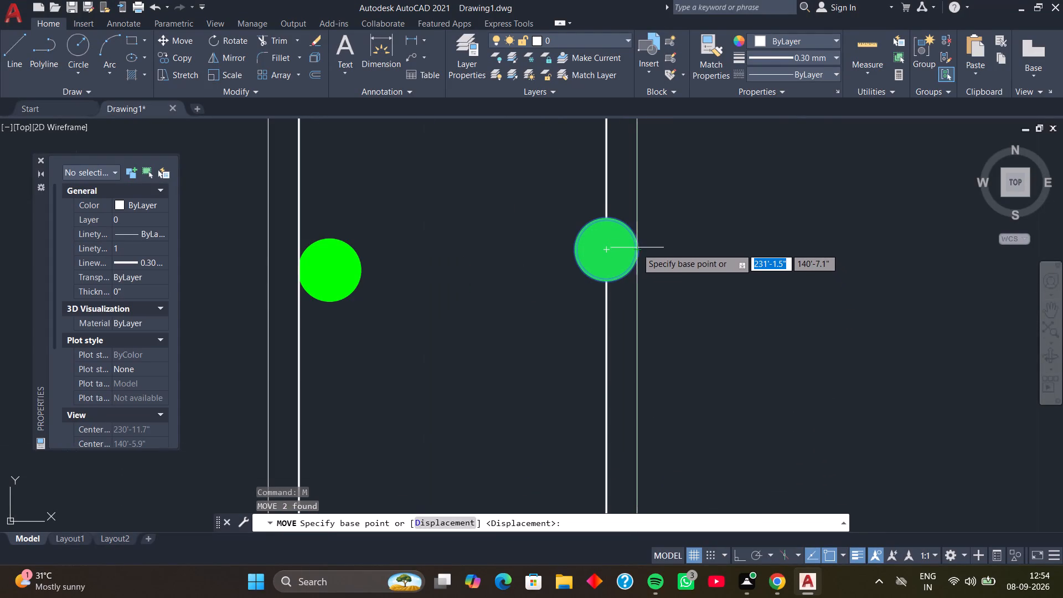
left_click(637, 250)
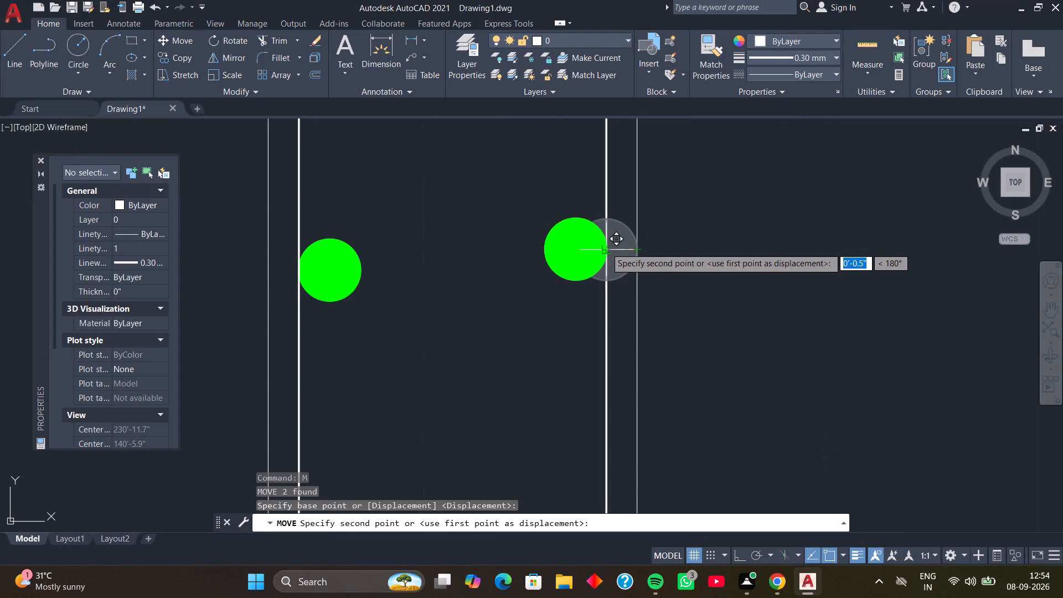
left_click(606, 248)
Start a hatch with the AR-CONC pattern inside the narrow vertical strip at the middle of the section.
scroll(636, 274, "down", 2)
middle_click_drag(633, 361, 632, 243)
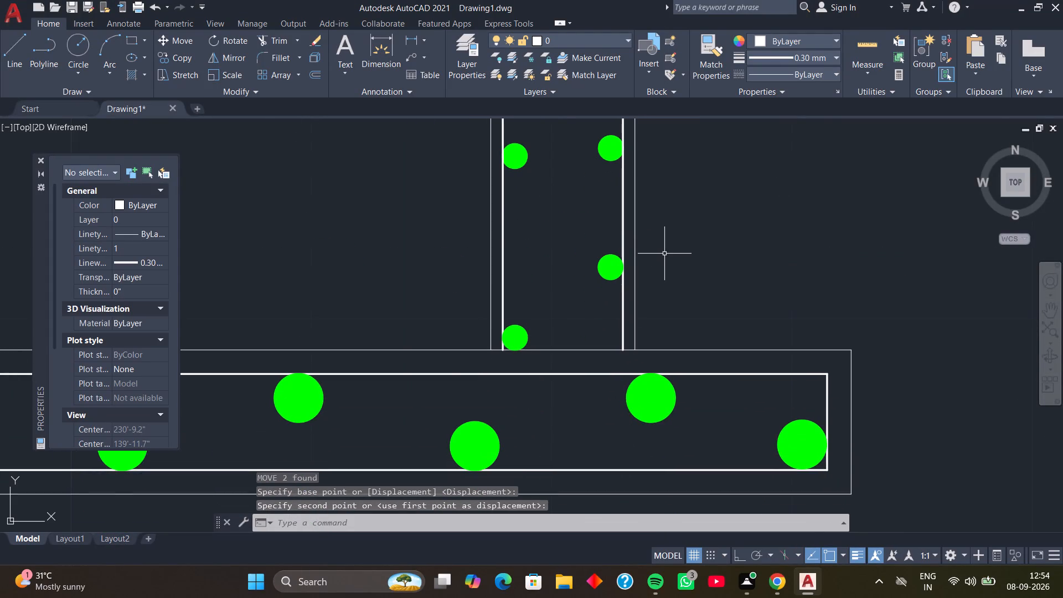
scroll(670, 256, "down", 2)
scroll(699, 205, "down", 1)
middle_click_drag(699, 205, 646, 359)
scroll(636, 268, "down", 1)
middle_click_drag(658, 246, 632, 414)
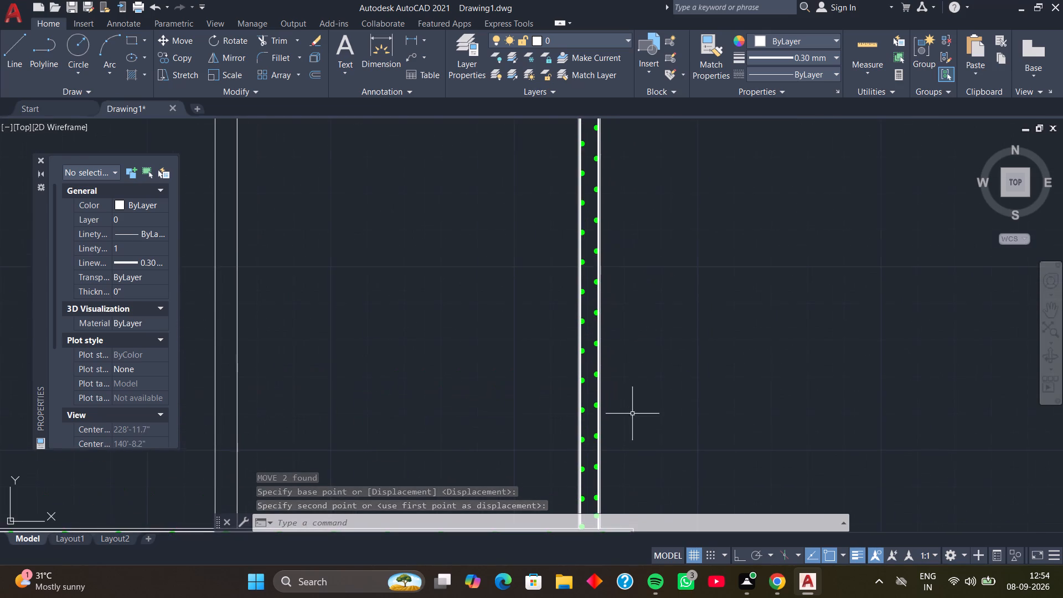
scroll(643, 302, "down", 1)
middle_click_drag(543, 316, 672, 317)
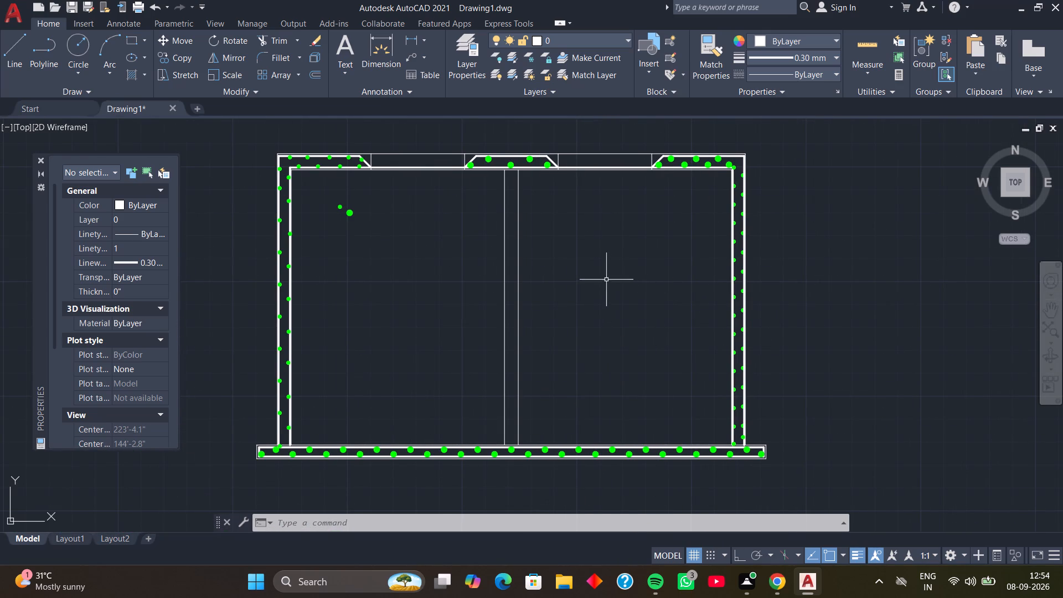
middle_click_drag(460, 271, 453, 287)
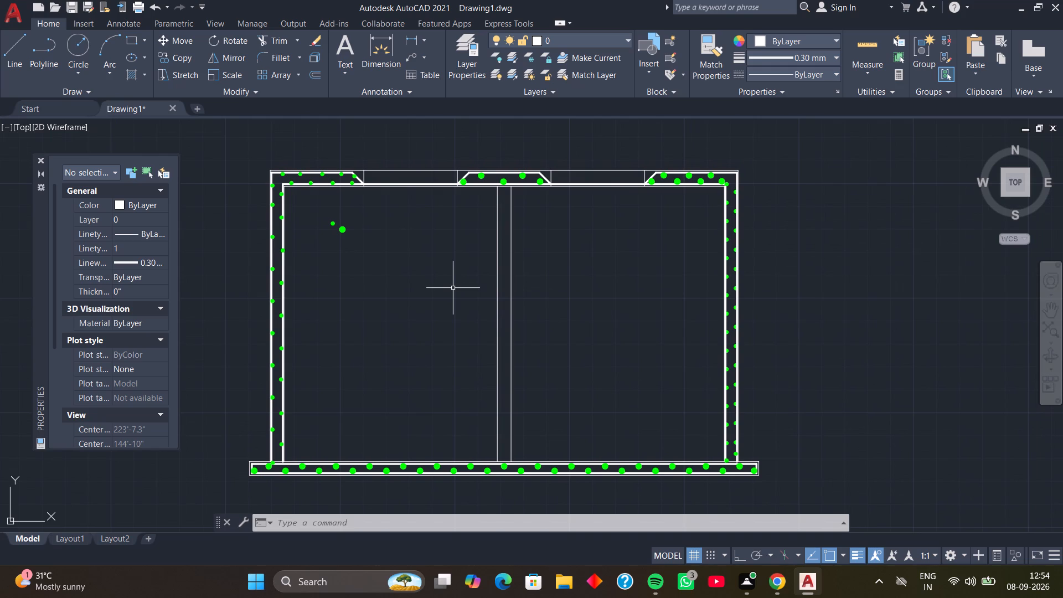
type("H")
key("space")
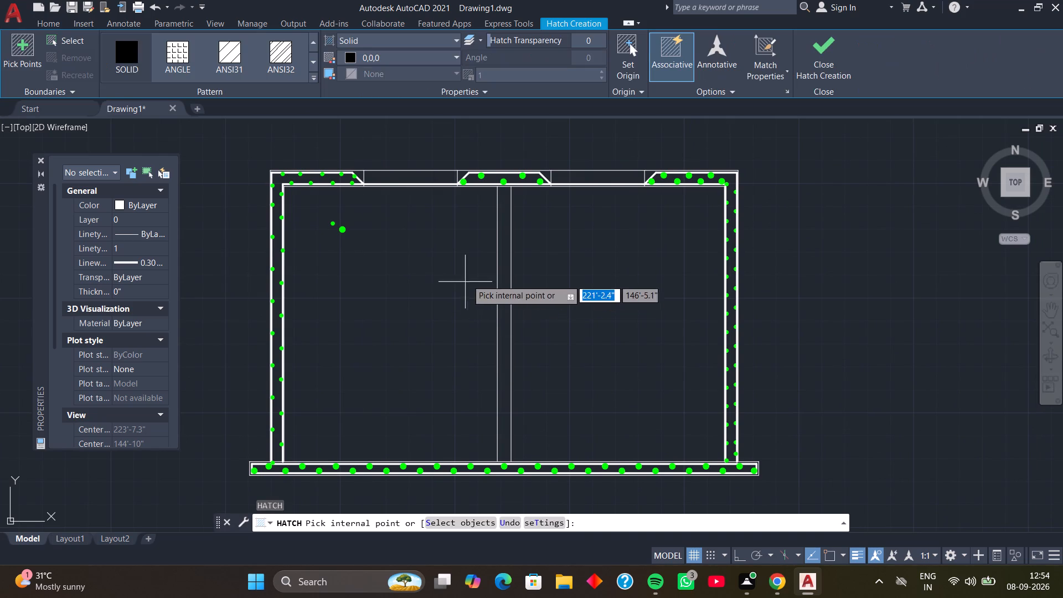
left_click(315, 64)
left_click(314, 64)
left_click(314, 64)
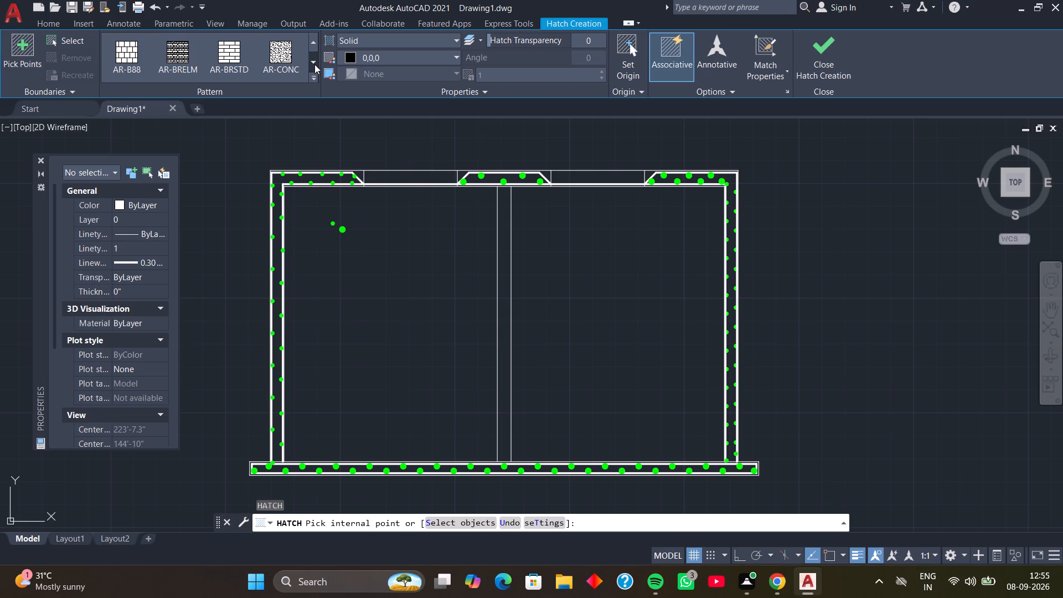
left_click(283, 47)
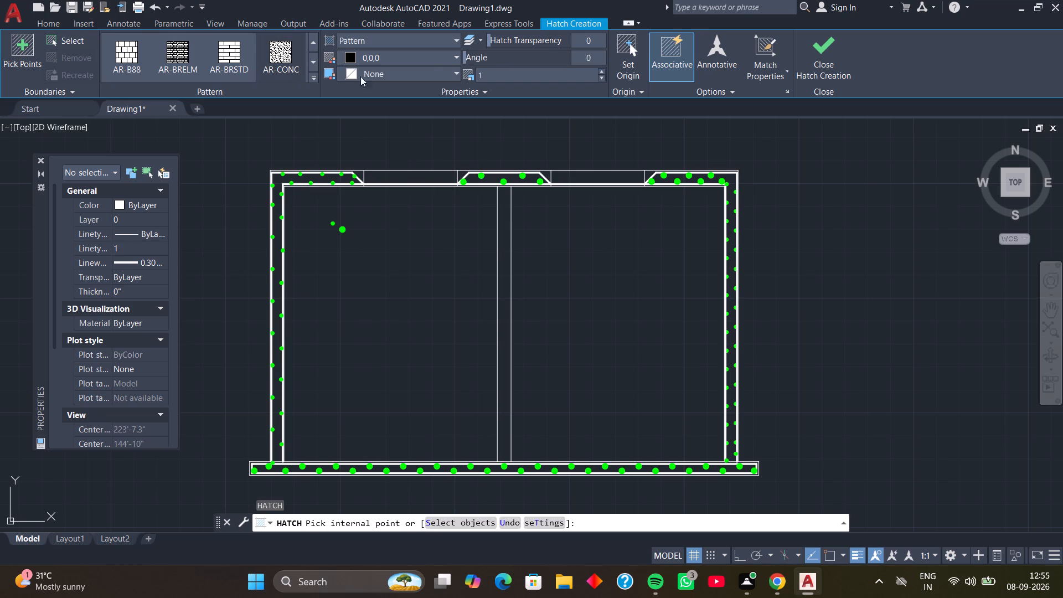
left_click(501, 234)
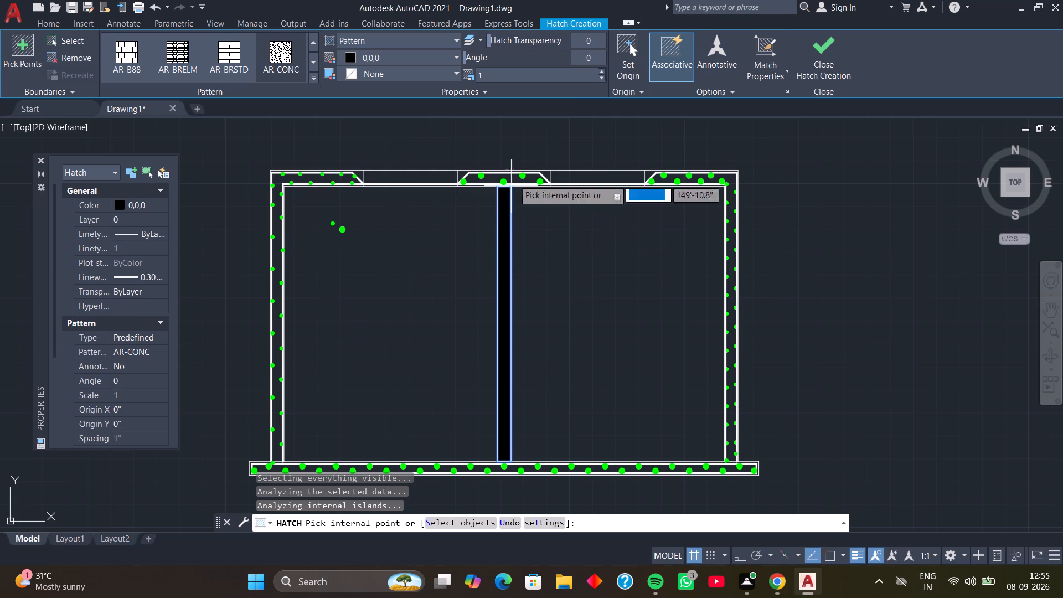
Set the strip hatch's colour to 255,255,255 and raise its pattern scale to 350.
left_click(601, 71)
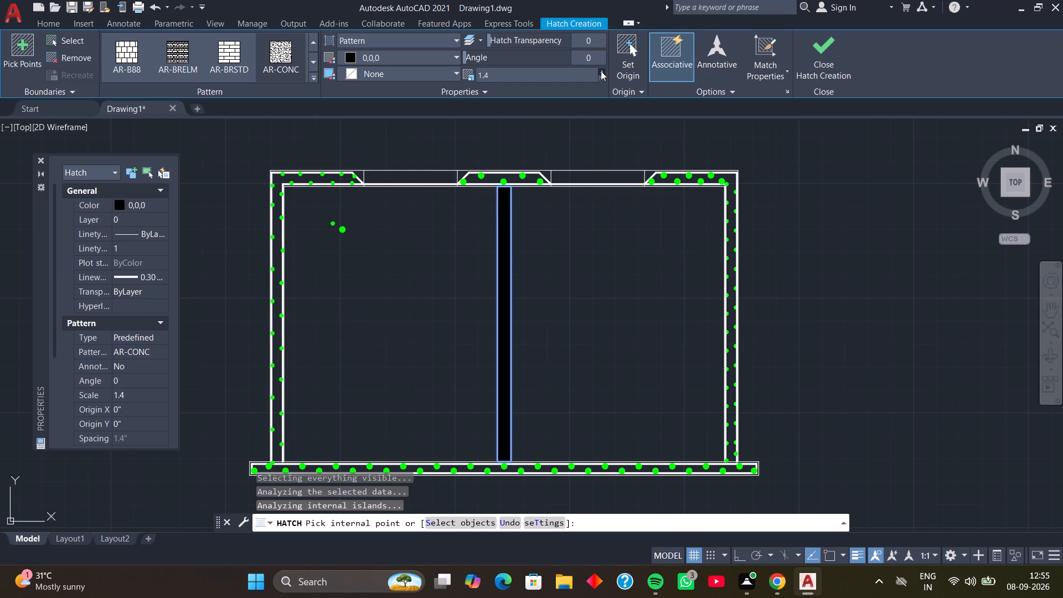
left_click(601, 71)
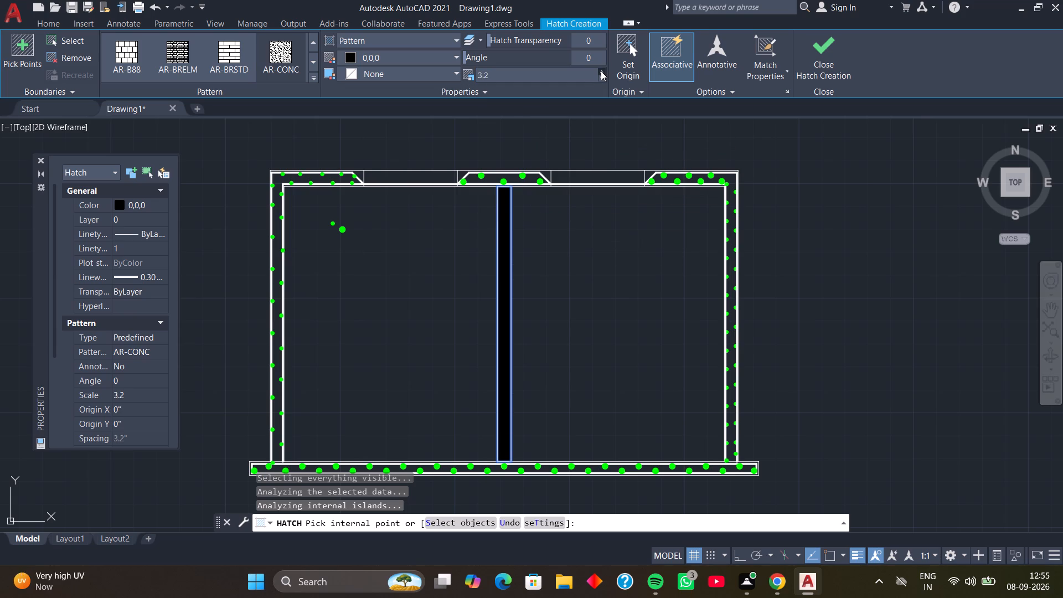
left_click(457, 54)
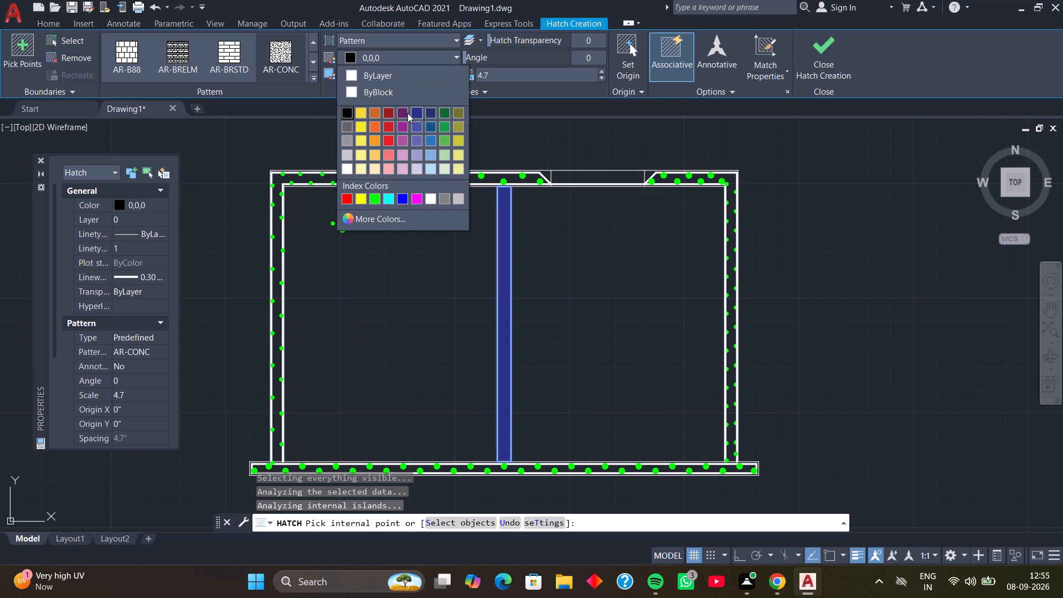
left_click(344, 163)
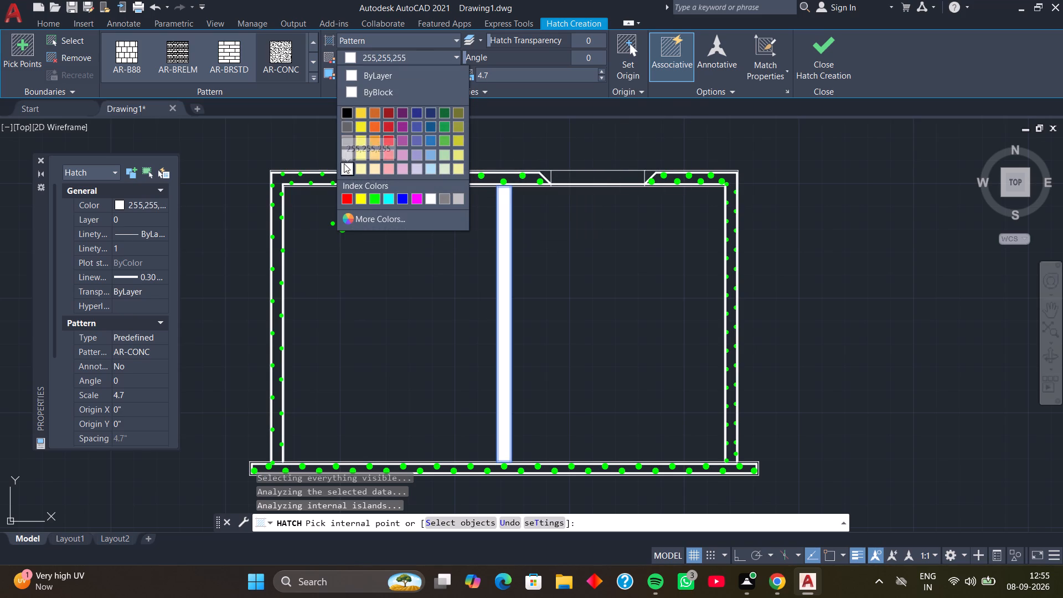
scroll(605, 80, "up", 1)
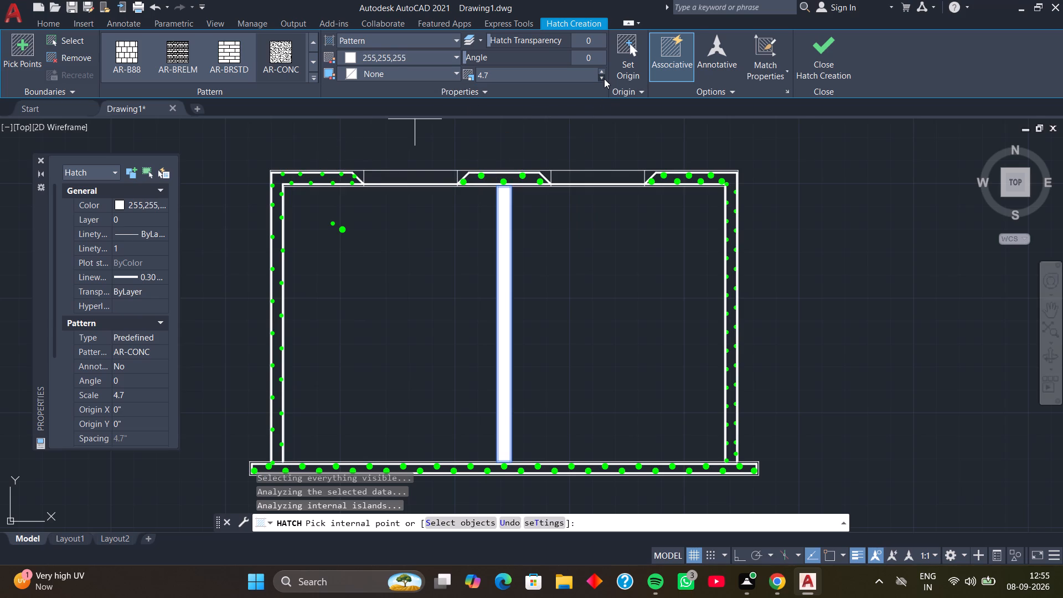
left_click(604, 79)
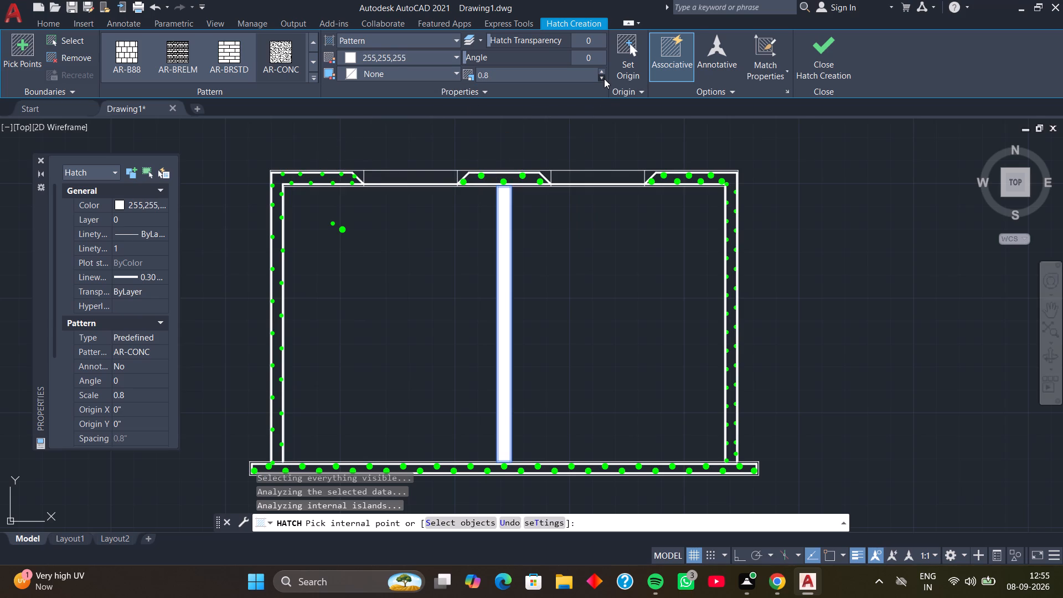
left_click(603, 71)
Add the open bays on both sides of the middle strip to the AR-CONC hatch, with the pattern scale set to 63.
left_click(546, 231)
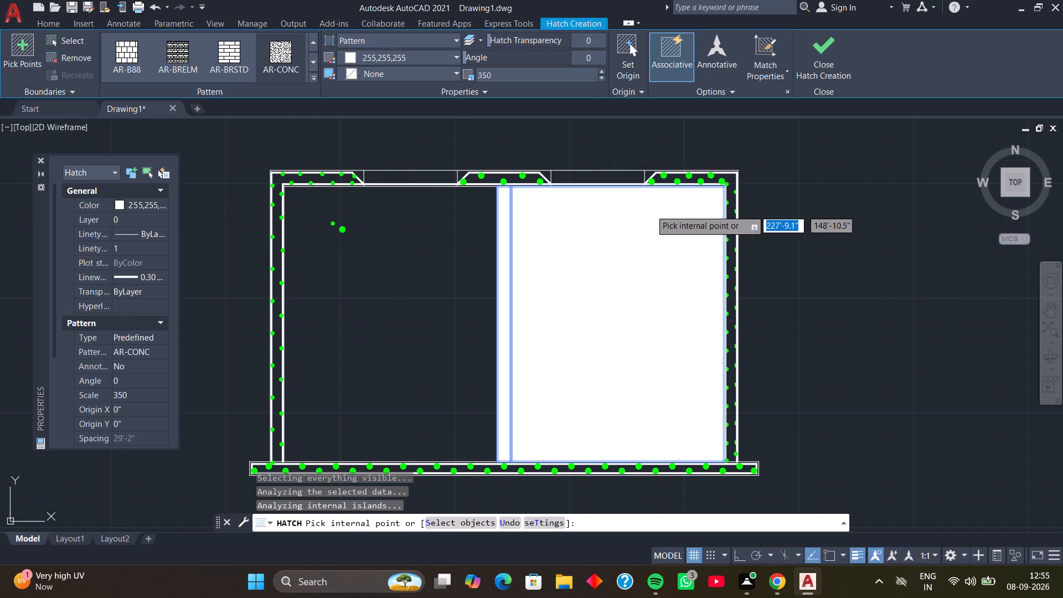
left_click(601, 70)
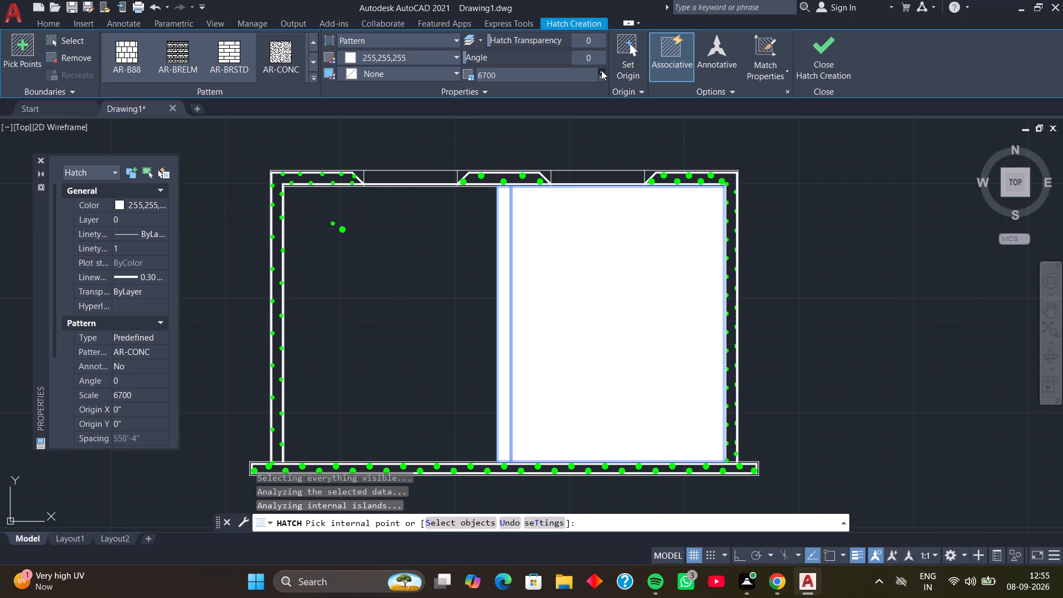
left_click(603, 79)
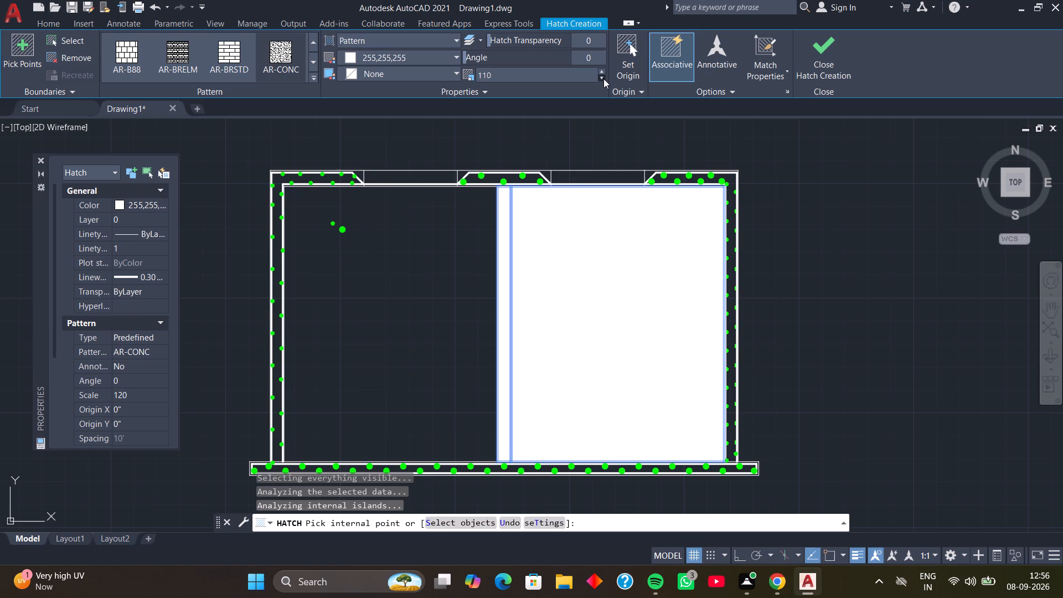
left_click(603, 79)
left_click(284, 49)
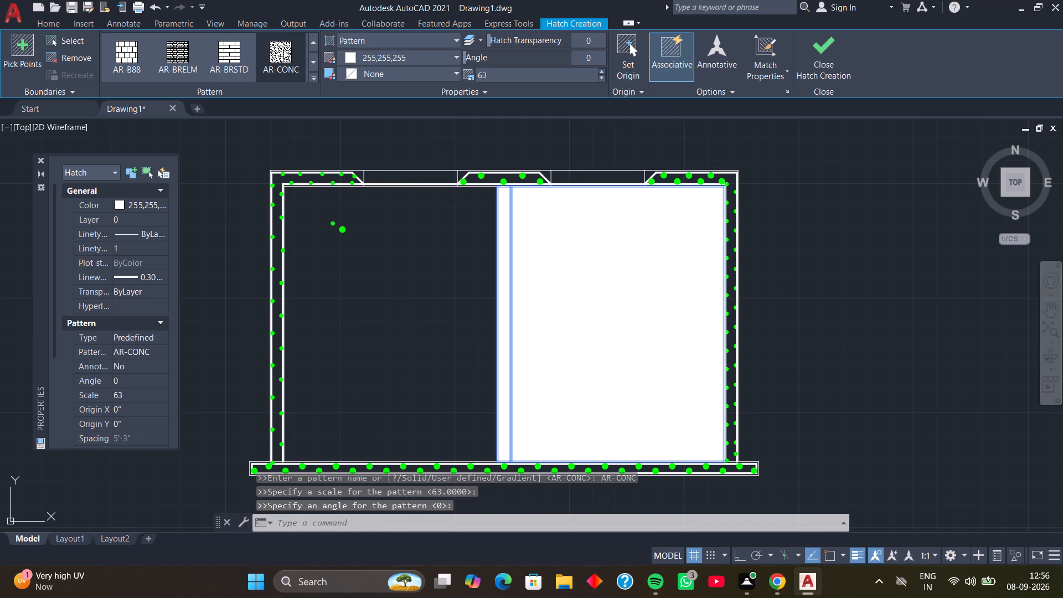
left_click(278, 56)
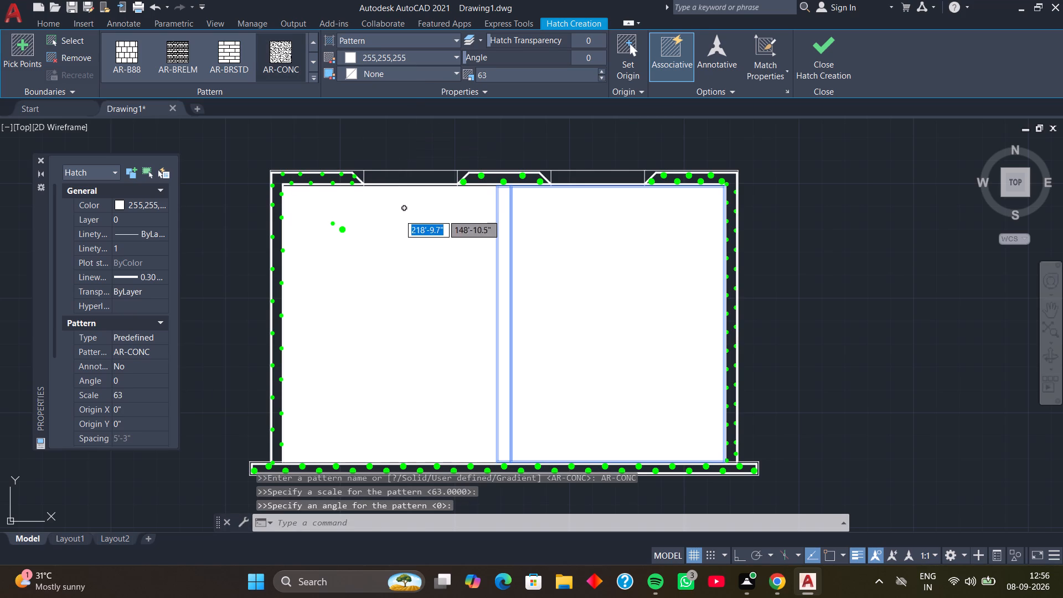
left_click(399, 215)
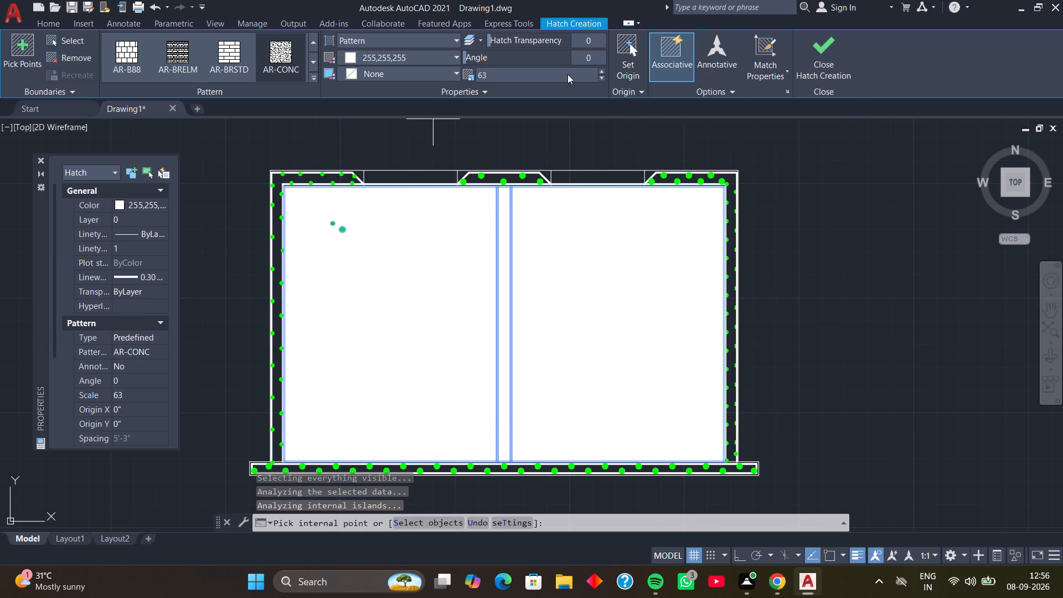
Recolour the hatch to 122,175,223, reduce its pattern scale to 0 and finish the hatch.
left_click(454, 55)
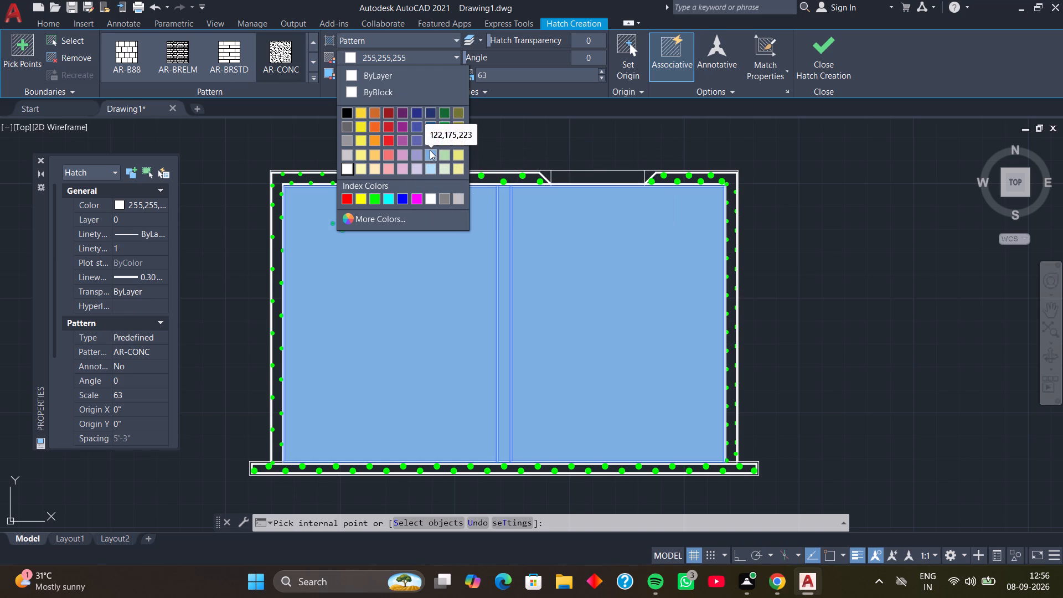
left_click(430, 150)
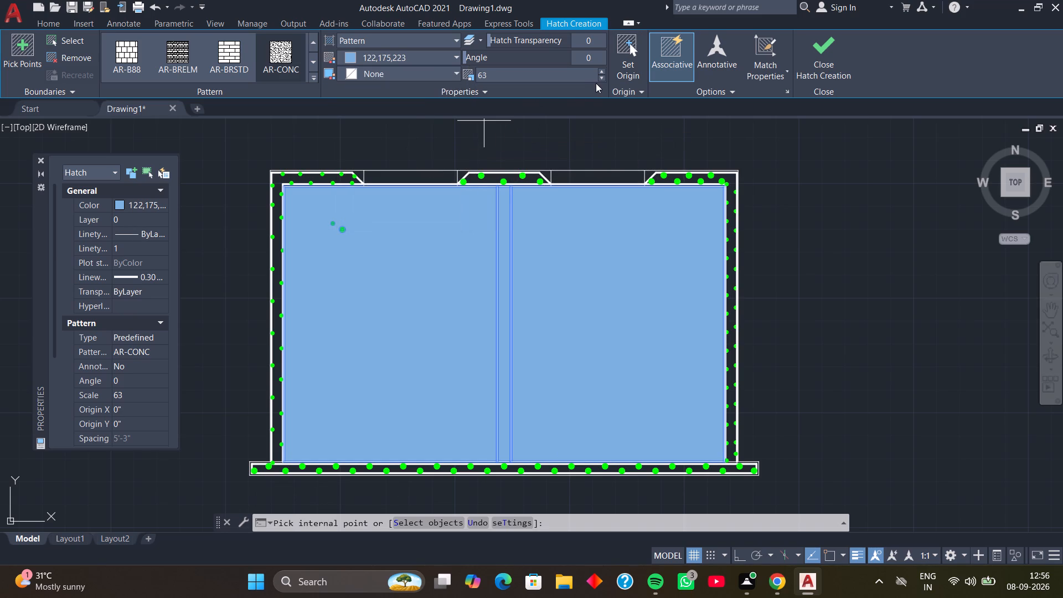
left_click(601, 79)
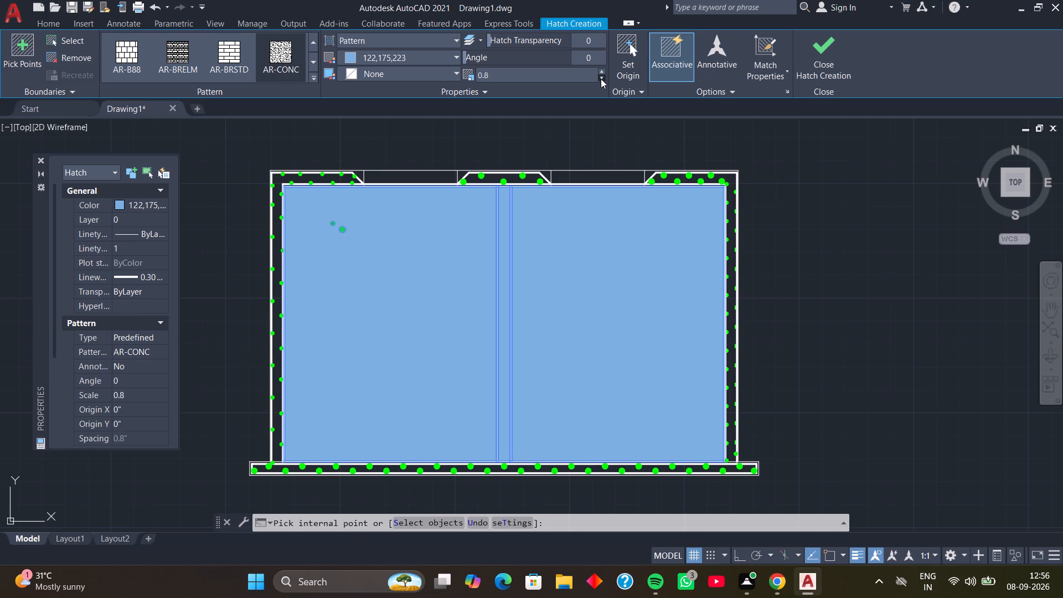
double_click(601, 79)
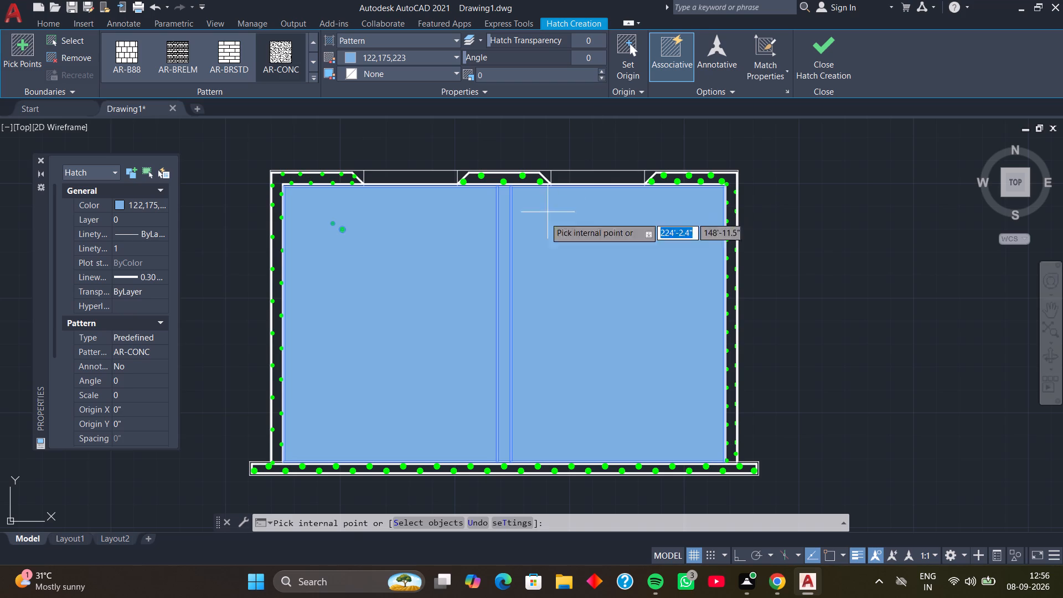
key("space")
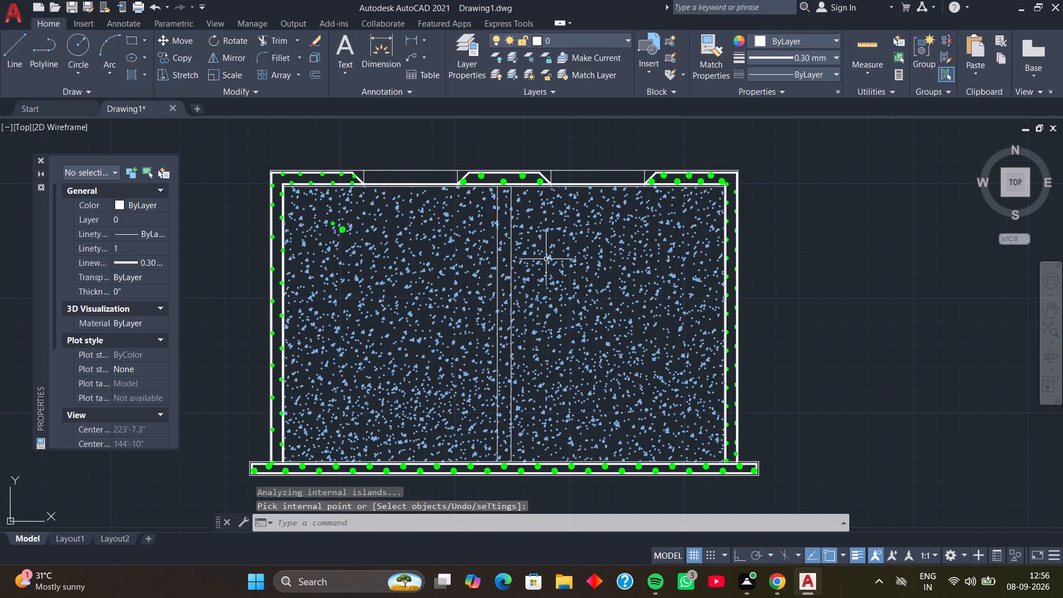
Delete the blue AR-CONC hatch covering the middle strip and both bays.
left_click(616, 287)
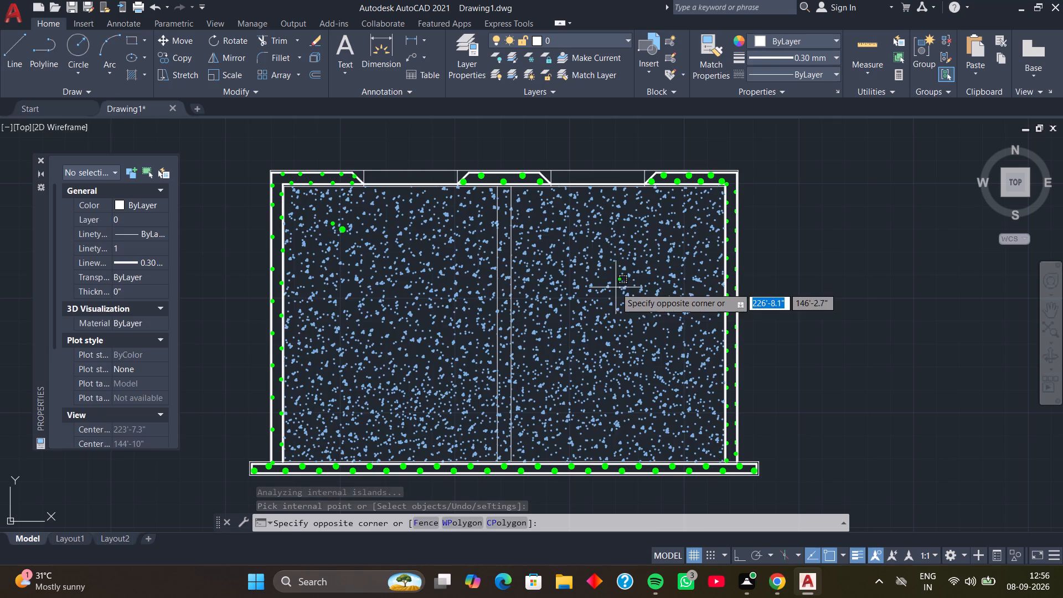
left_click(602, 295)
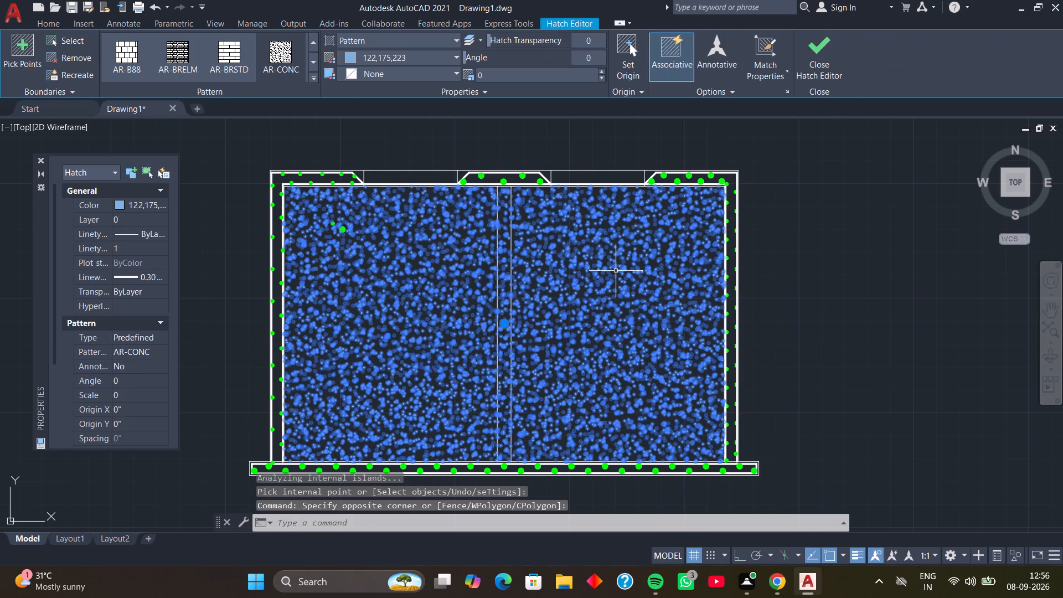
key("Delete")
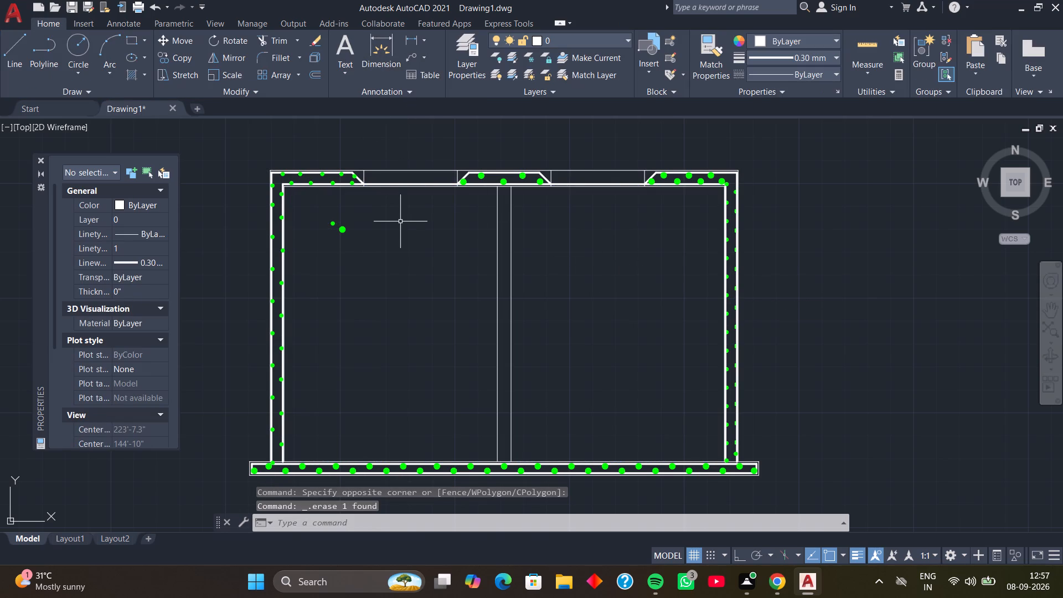
Hatch the middle vertical strip with AR-CONC in colour 199,200,202 at a pattern scale of 0.1 and finish the hatch.
type("H")
key("space")
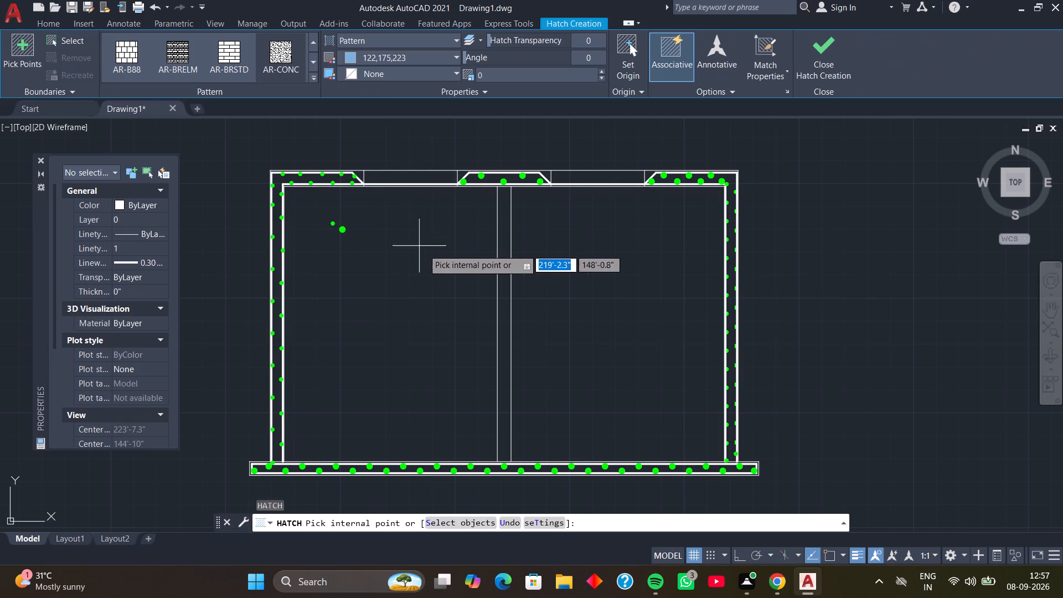
left_click(504, 286)
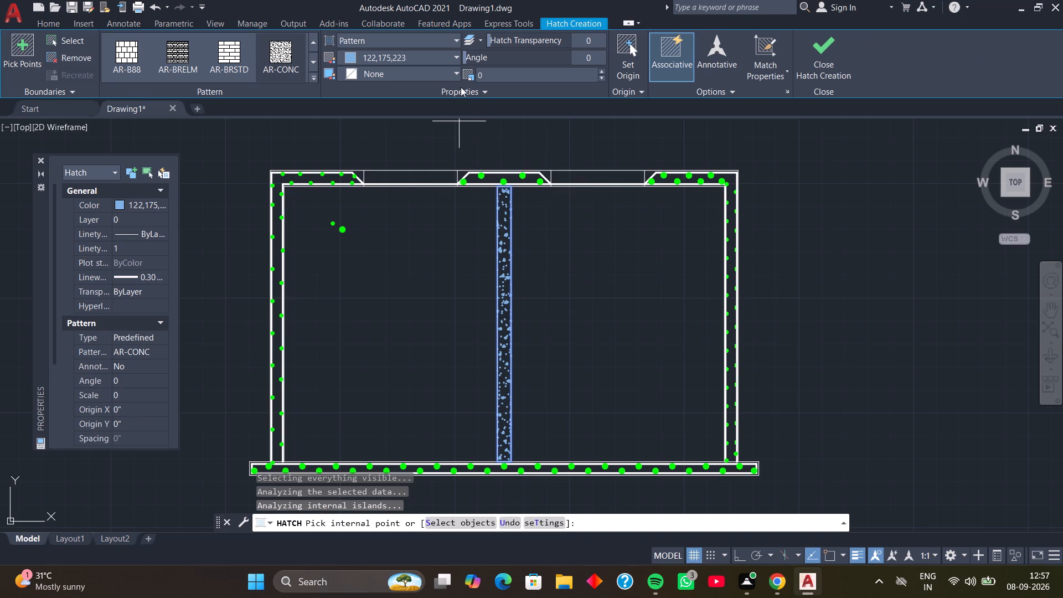
left_click(454, 55)
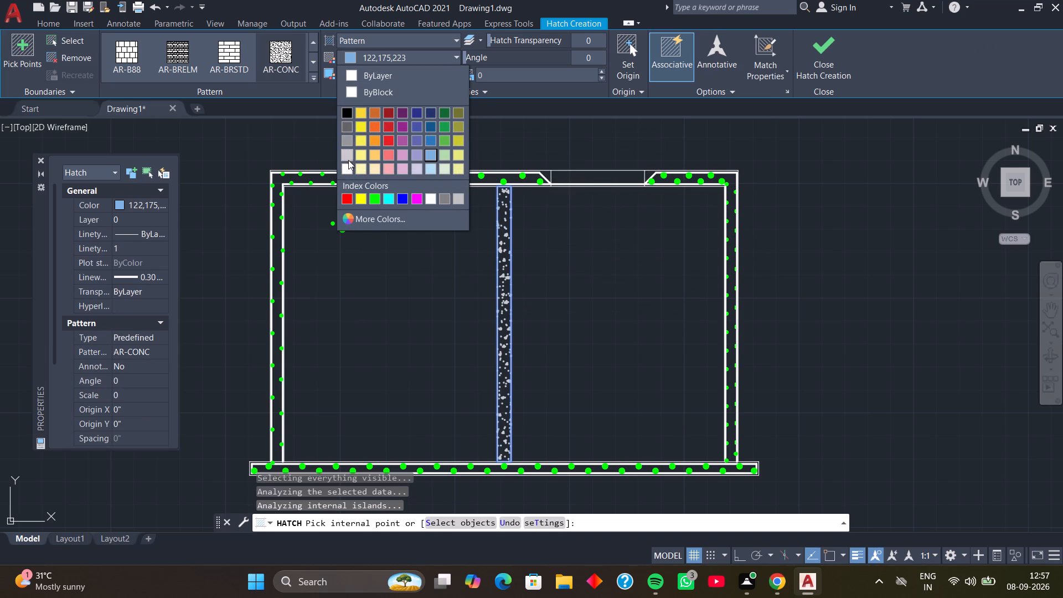
left_click(348, 156)
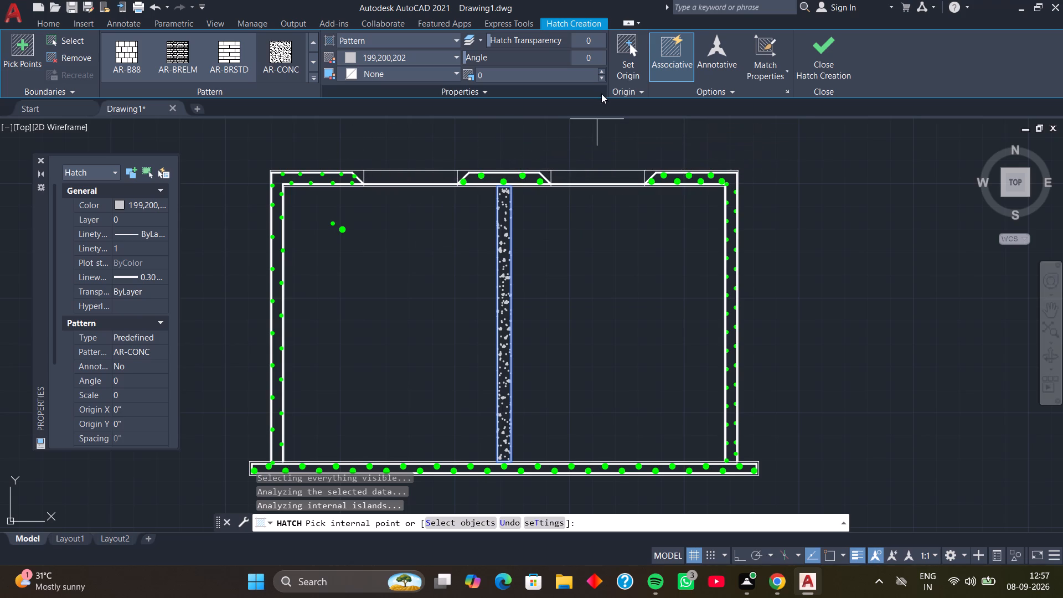
left_click(602, 69)
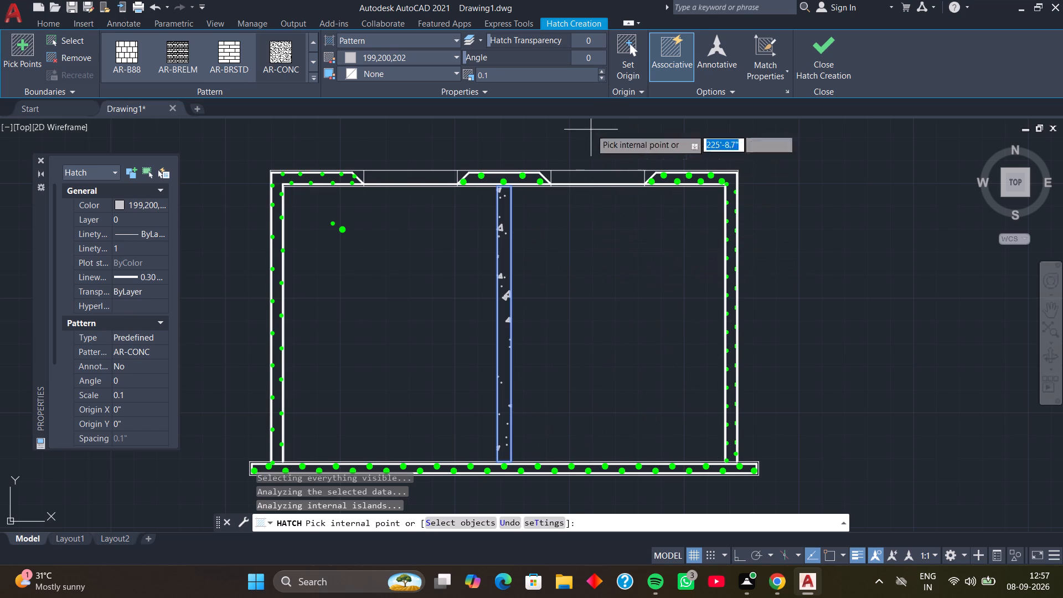
left_click(602, 76)
left_click(602, 76)
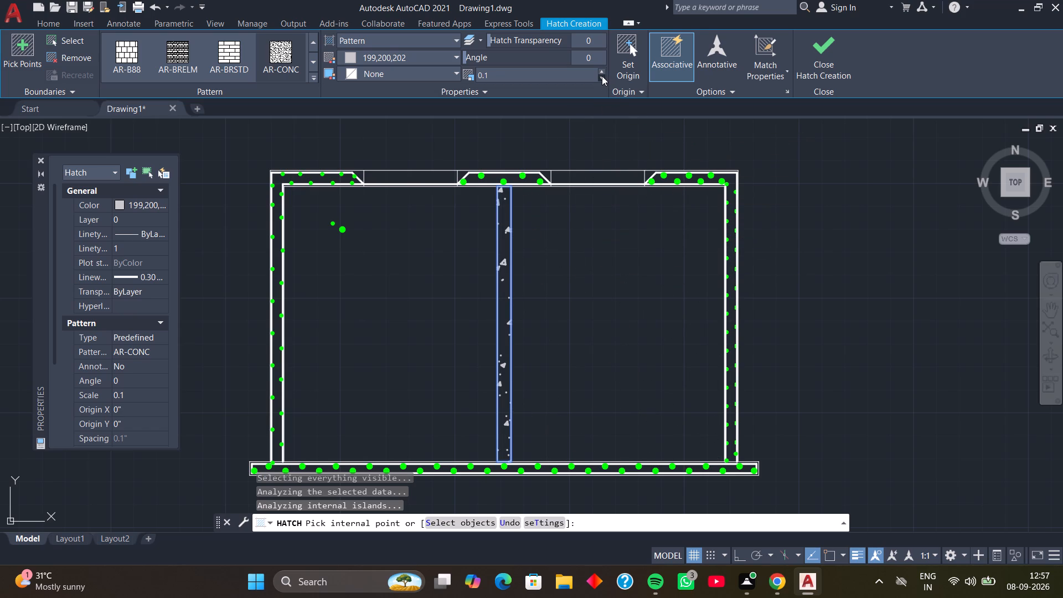
left_click(602, 76)
left_click(602, 76)
left_click(814, 54)
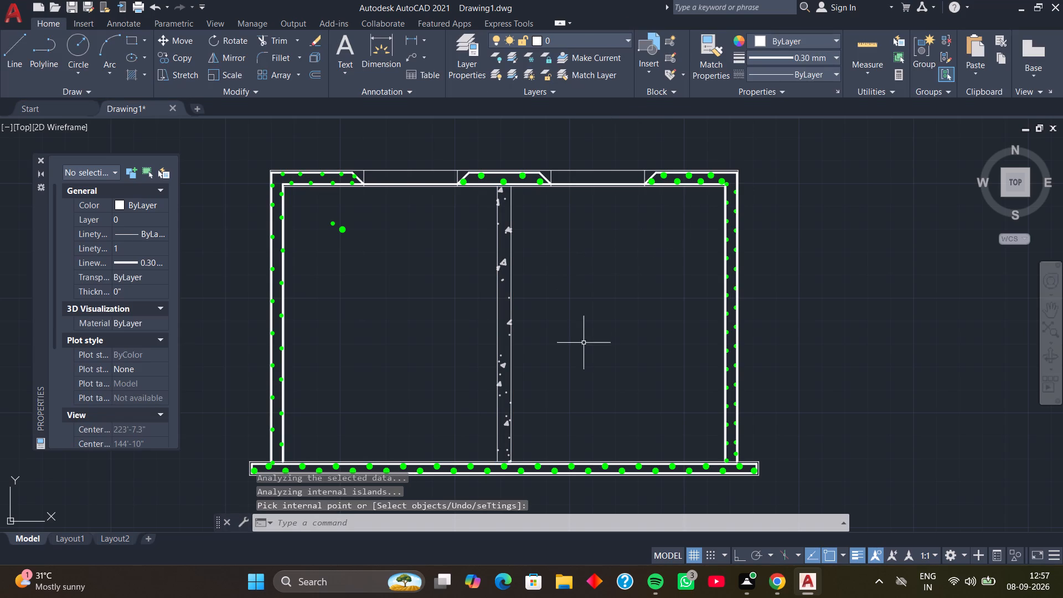
Offset the thin underside line of the top slab 3" downward into the interior.
middle_click_drag(414, 314, 495, 299)
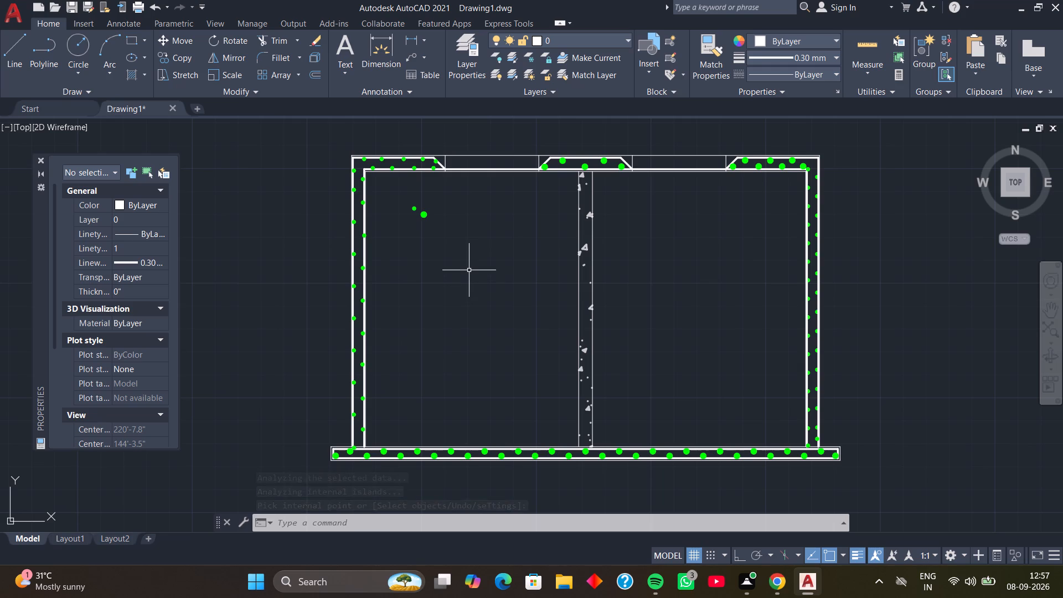
middle_click(470, 268)
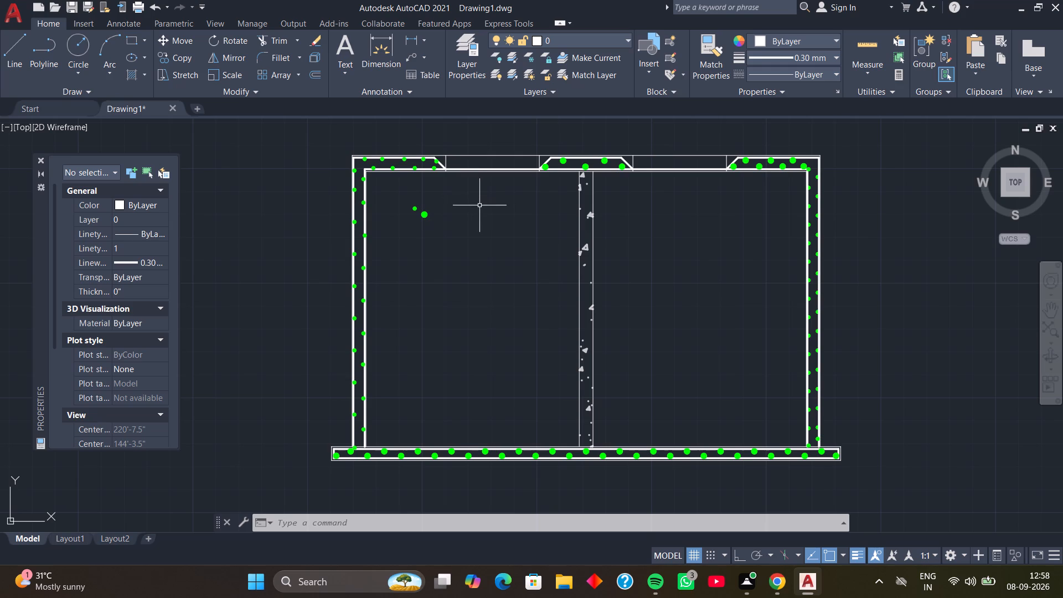
middle_click_drag(464, 213, 463, 242)
middle_click_drag(464, 252, 468, 282)
middle_click_drag(473, 261, 472, 285)
scroll(465, 276, "up", 2)
middle_click_drag(432, 264, 450, 270)
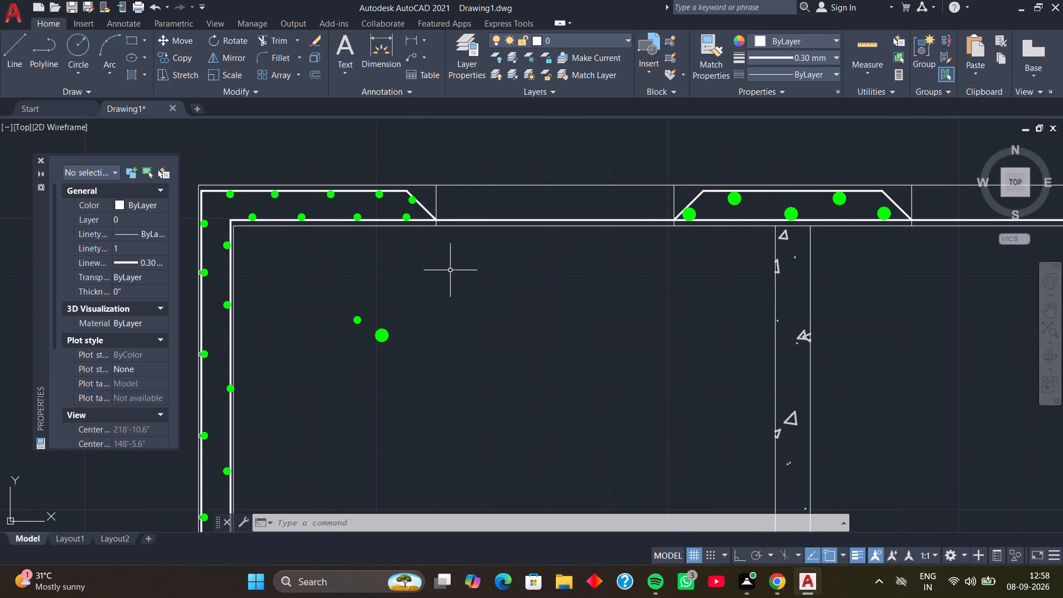
type("O")
key("space")
key("space")
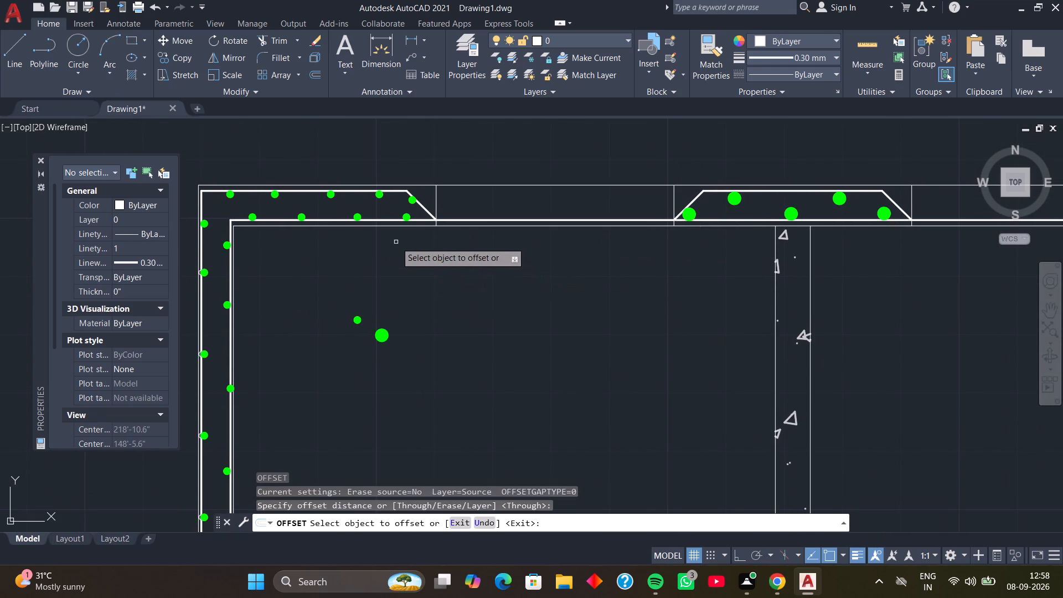
left_click(343, 226)
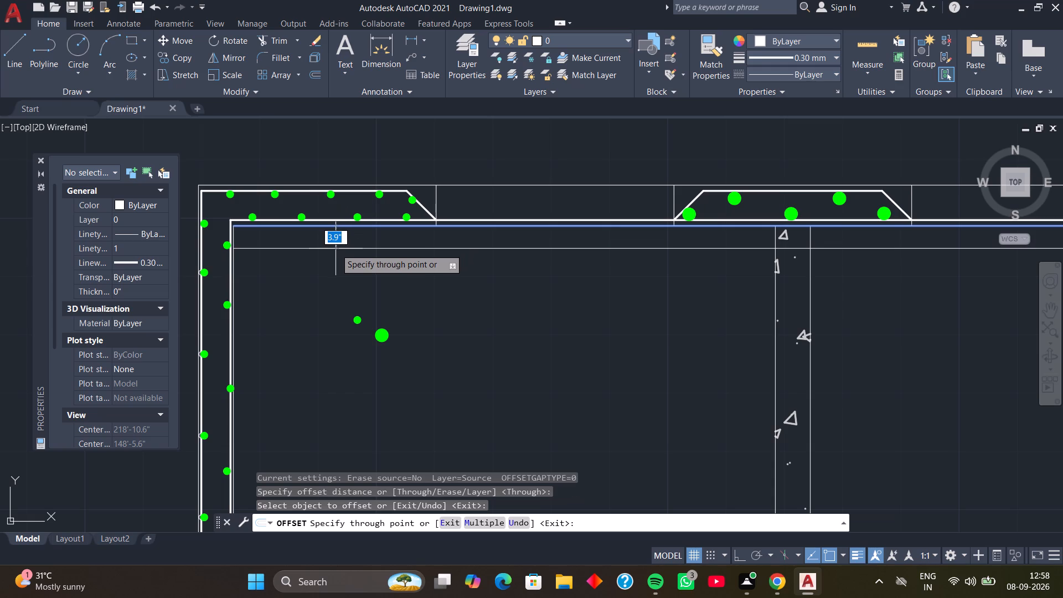
key("3")
key("Return")
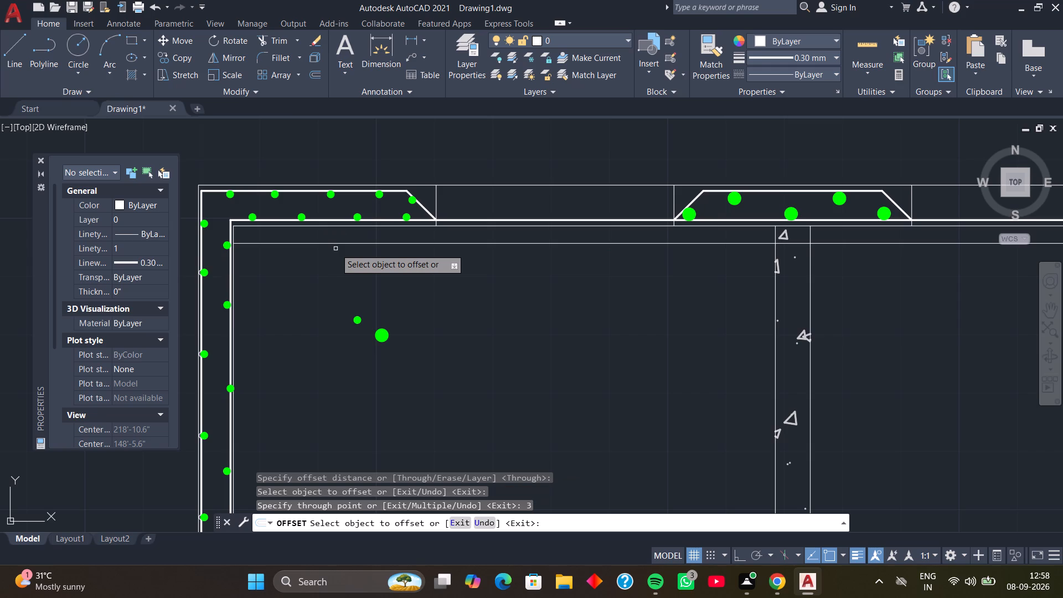
Offset the new line below the slab a further 1" downward and end the offset.
left_click(285, 244)
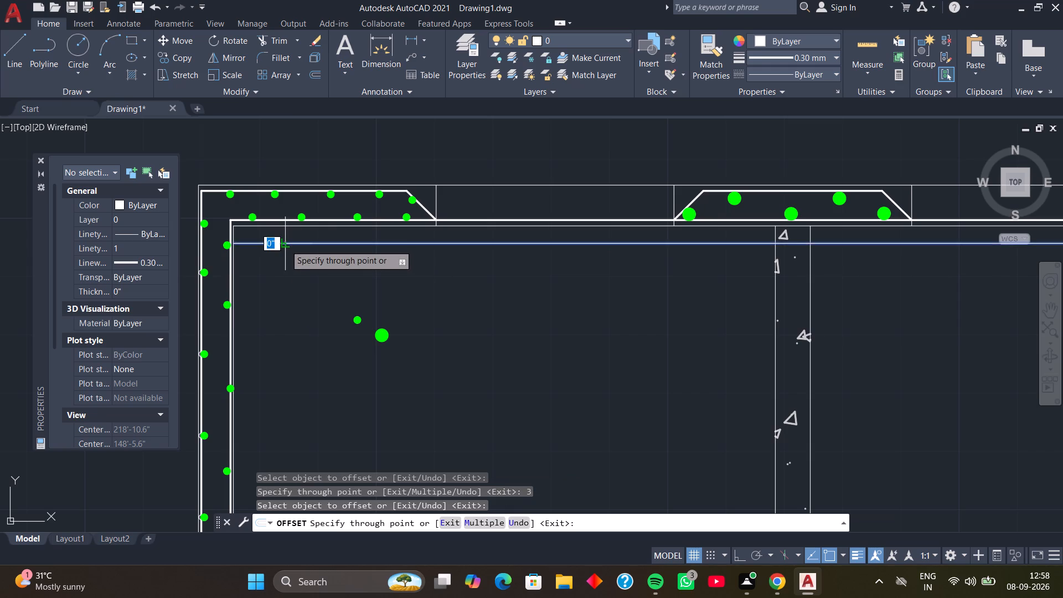
key("1")
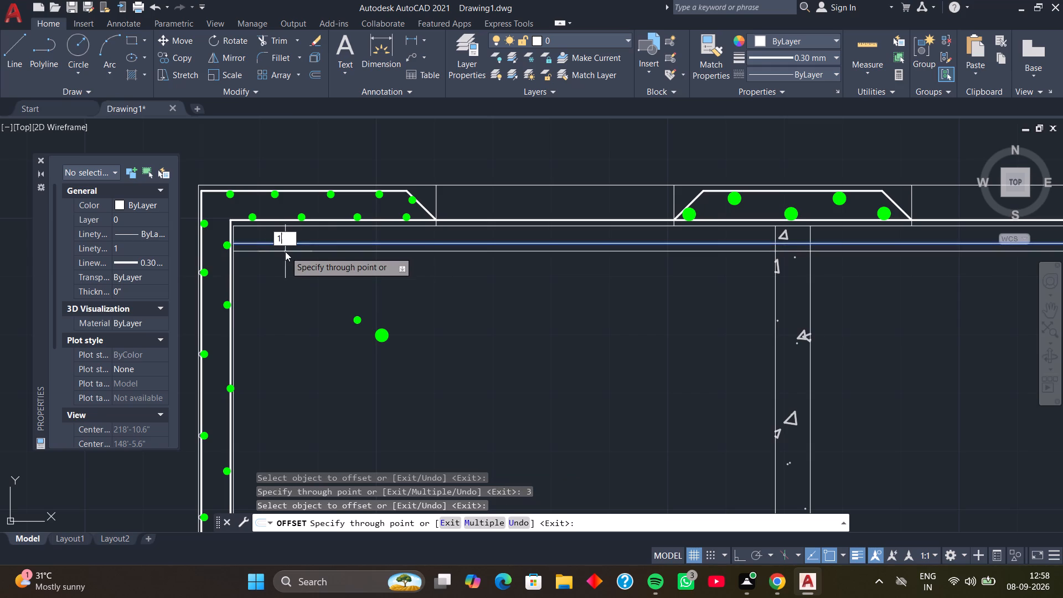
key("Return")
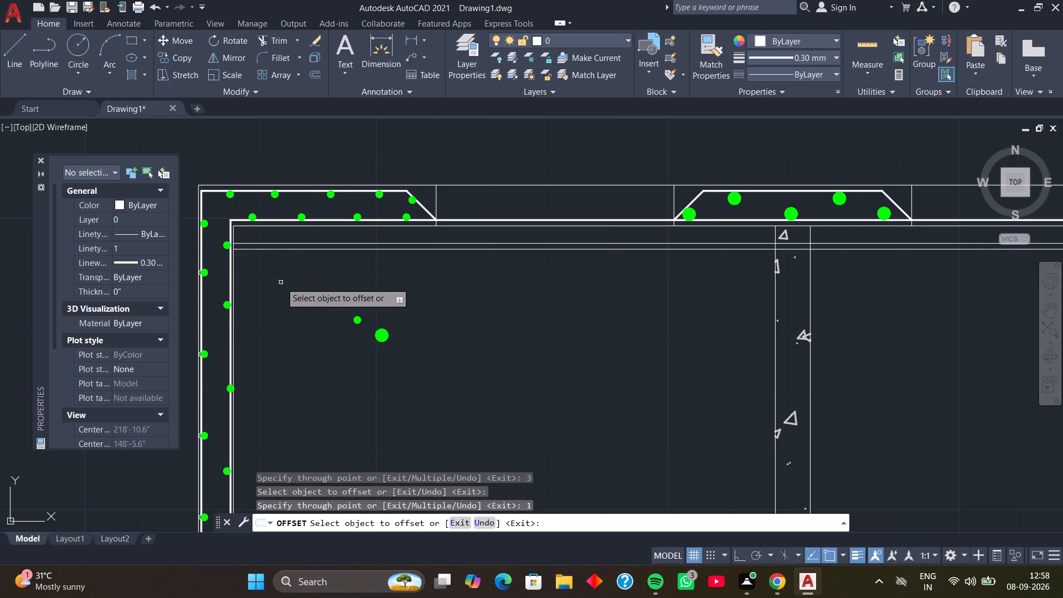
middle_click_drag(278, 282, 357, 305)
middle_click_drag(345, 310, 367, 315)
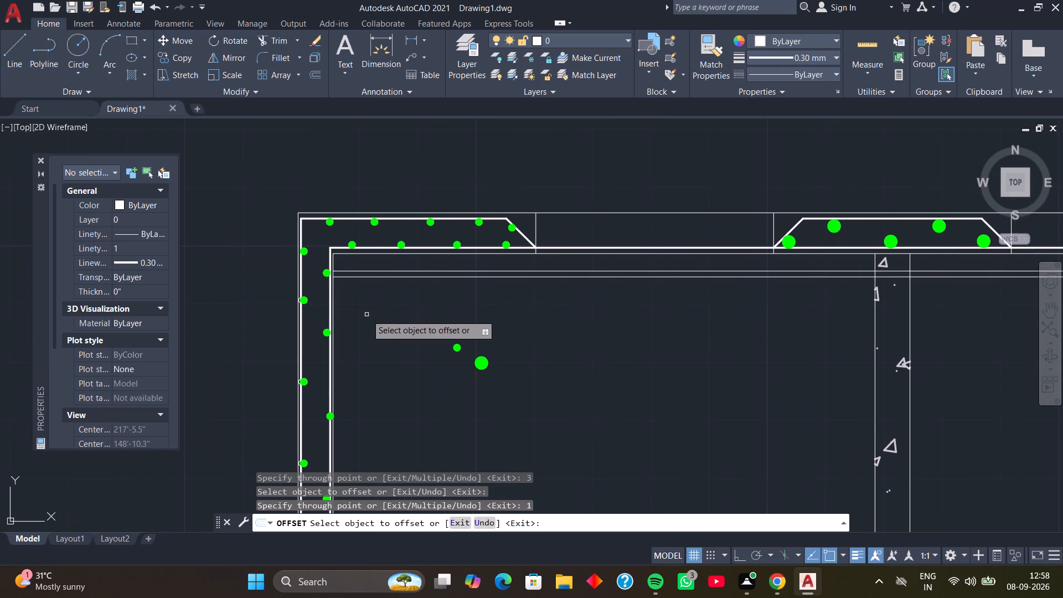
key("Escape")
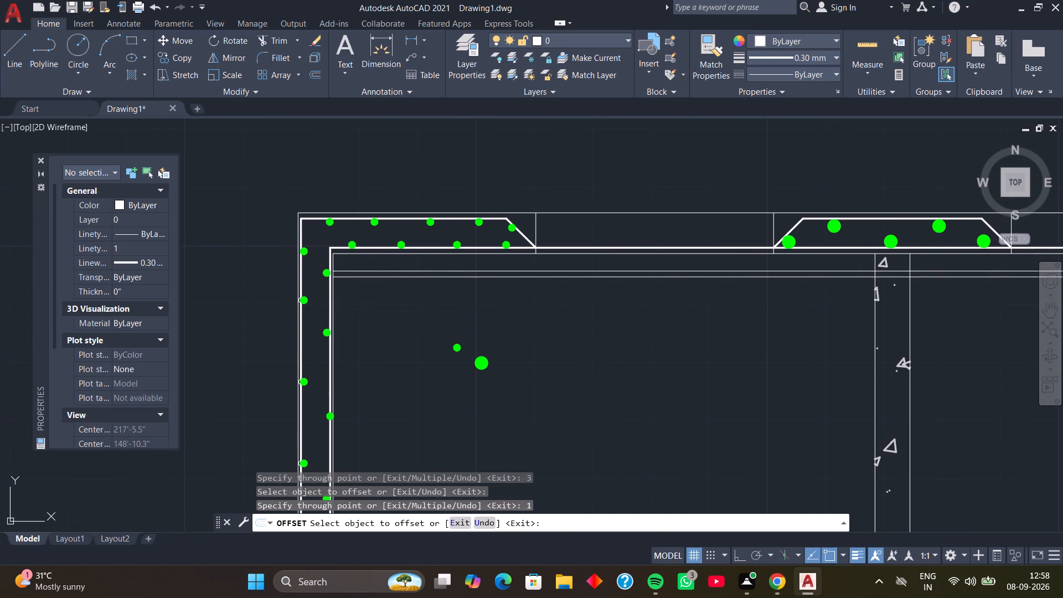
Extend the left ends of both offset lines through the left wall to its outer face.
type("EX")
key("space")
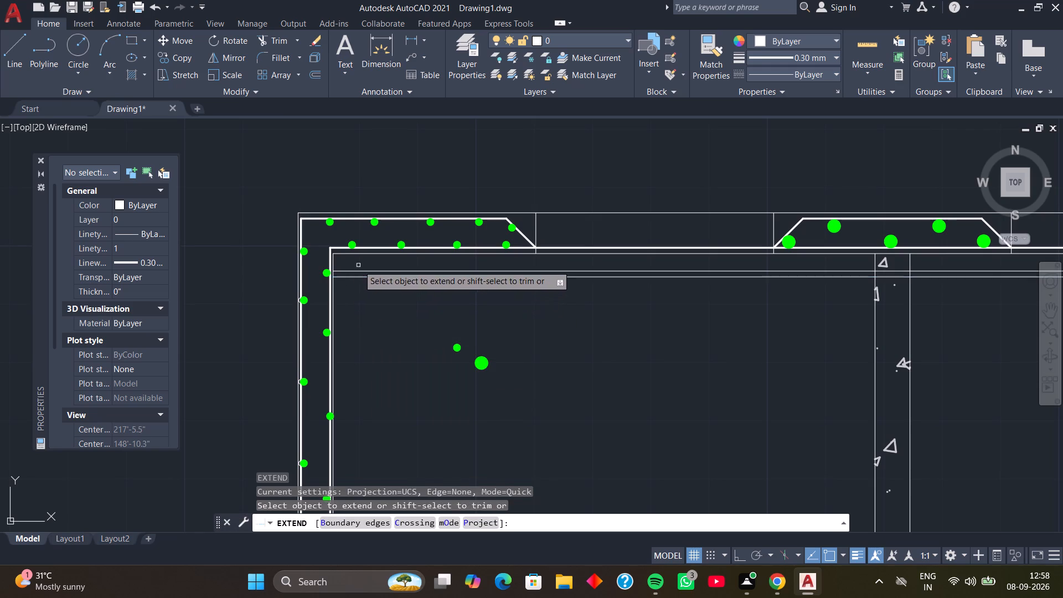
left_click_drag(358, 265, 353, 280)
left_click_drag(357, 266, 353, 293)
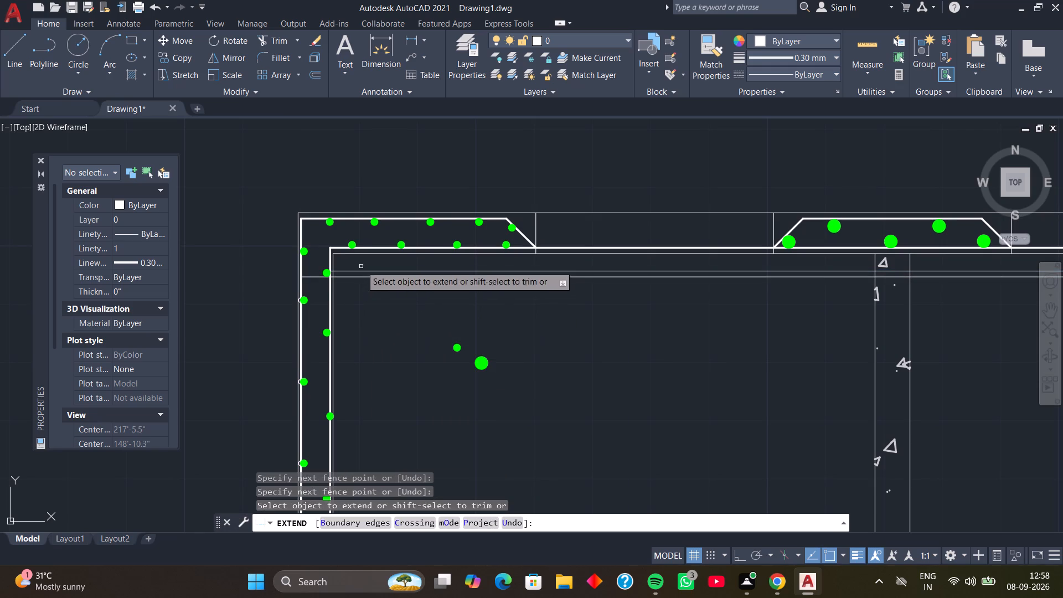
left_click_drag(361, 260, 355, 286)
left_click(358, 270)
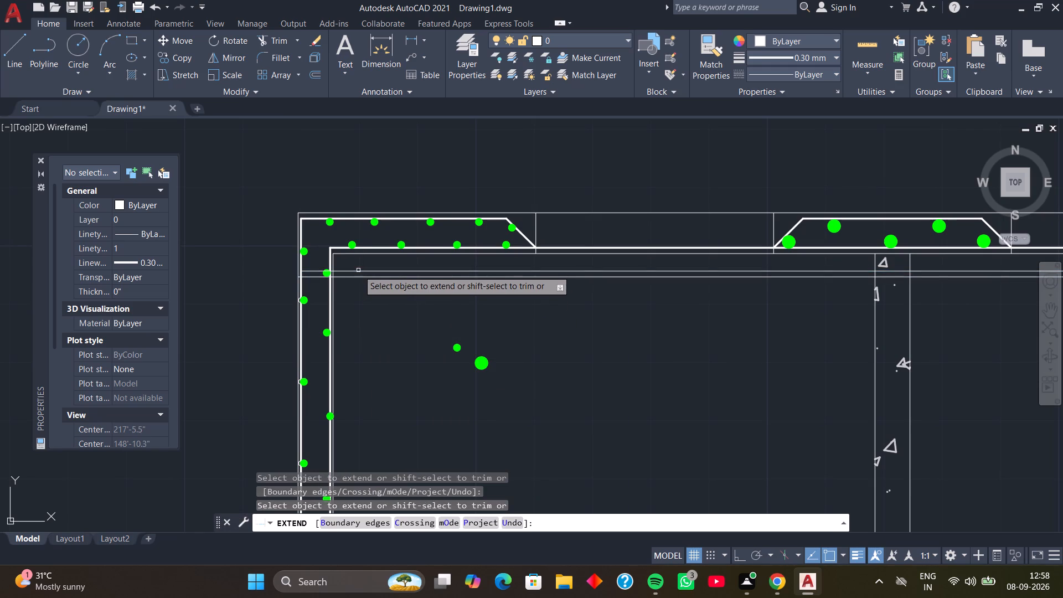
left_click_drag(359, 266, 355, 282)
left_click_drag(360, 264, 352, 288)
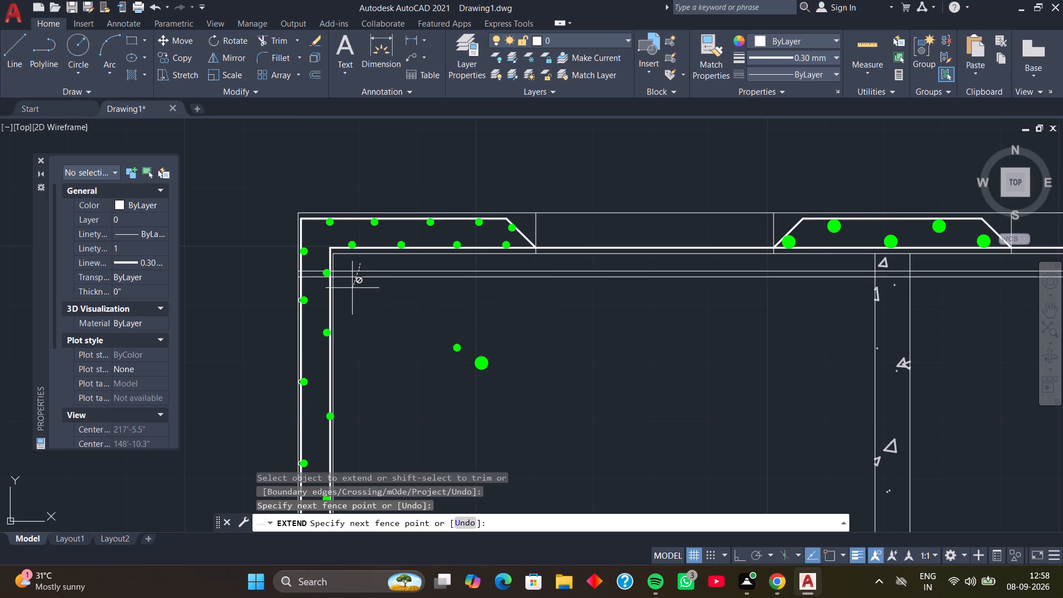
left_click_drag(352, 288, 352, 288)
scroll(327, 289, "up", 2)
middle_click_drag(321, 286, 407, 294)
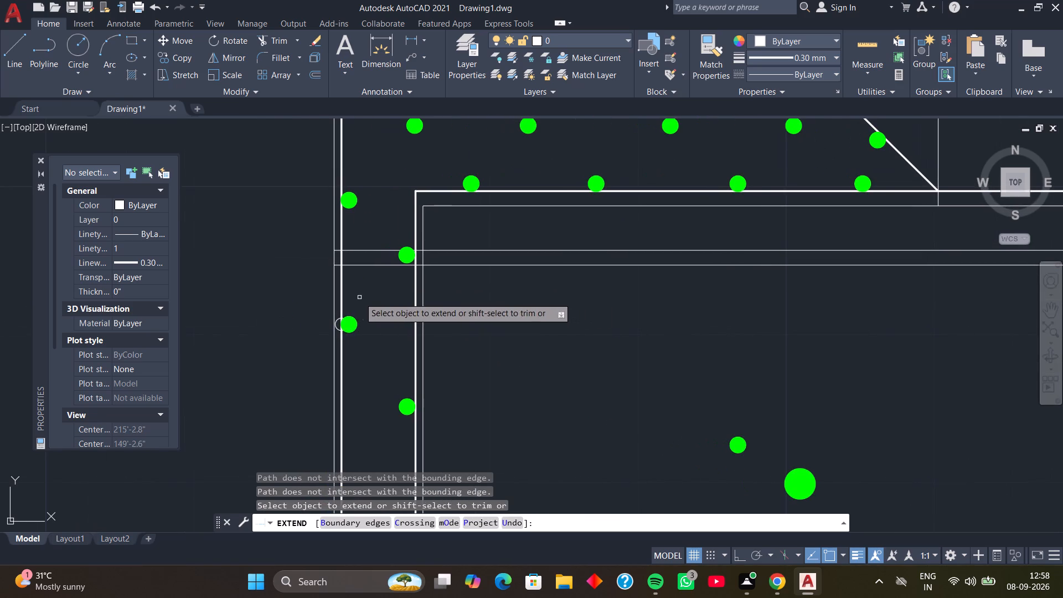
middle_click_drag(348, 295, 406, 293)
scroll(342, 290, "up", 3)
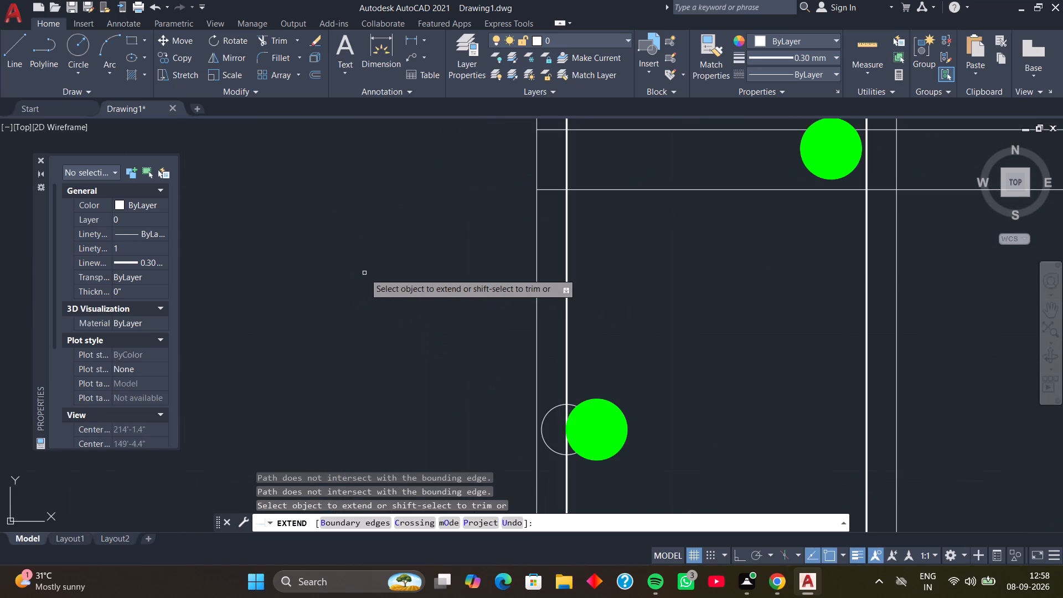
key("space")
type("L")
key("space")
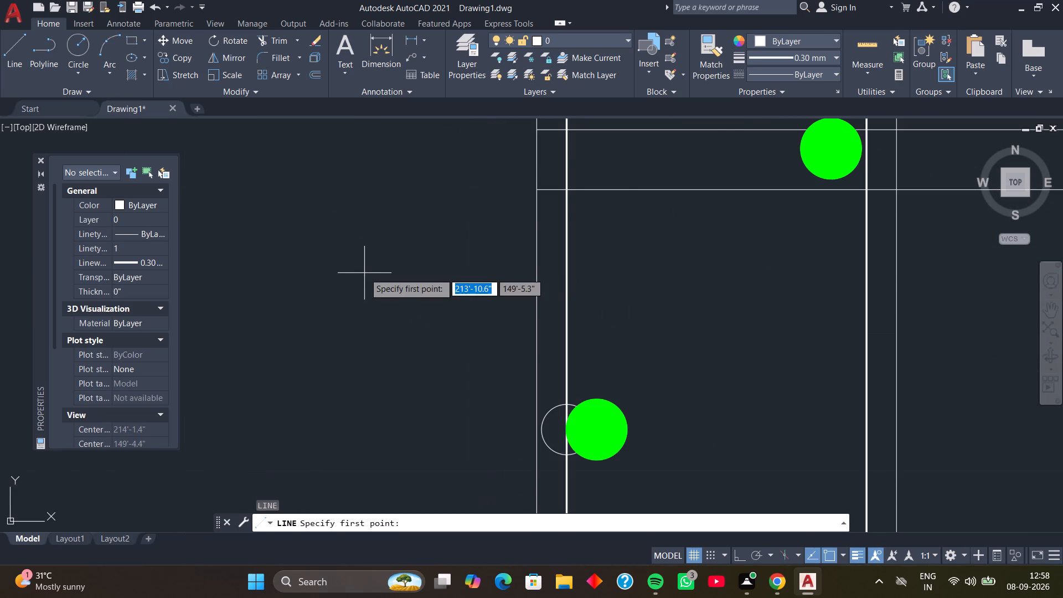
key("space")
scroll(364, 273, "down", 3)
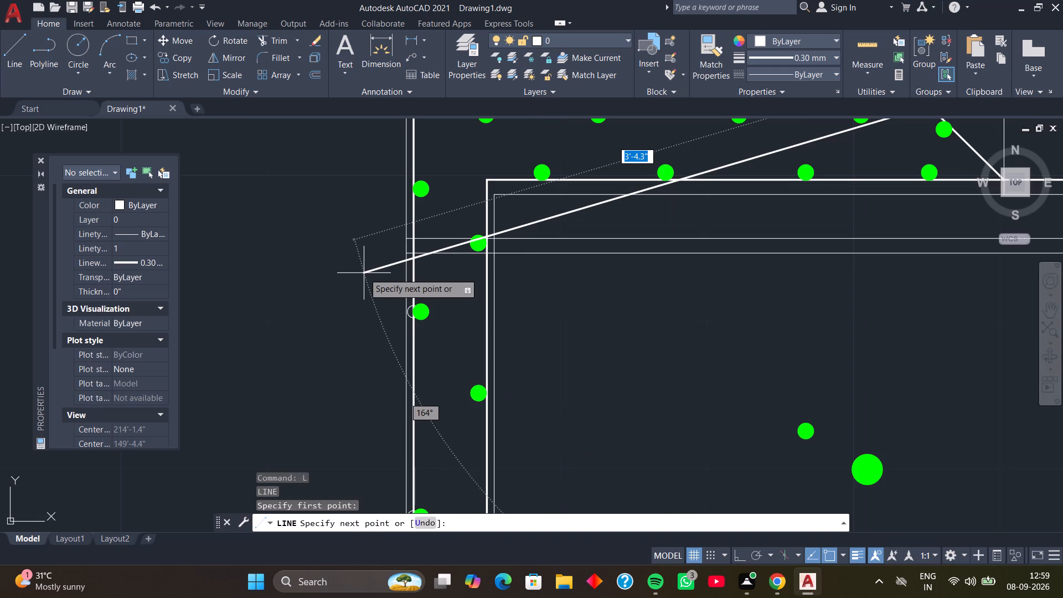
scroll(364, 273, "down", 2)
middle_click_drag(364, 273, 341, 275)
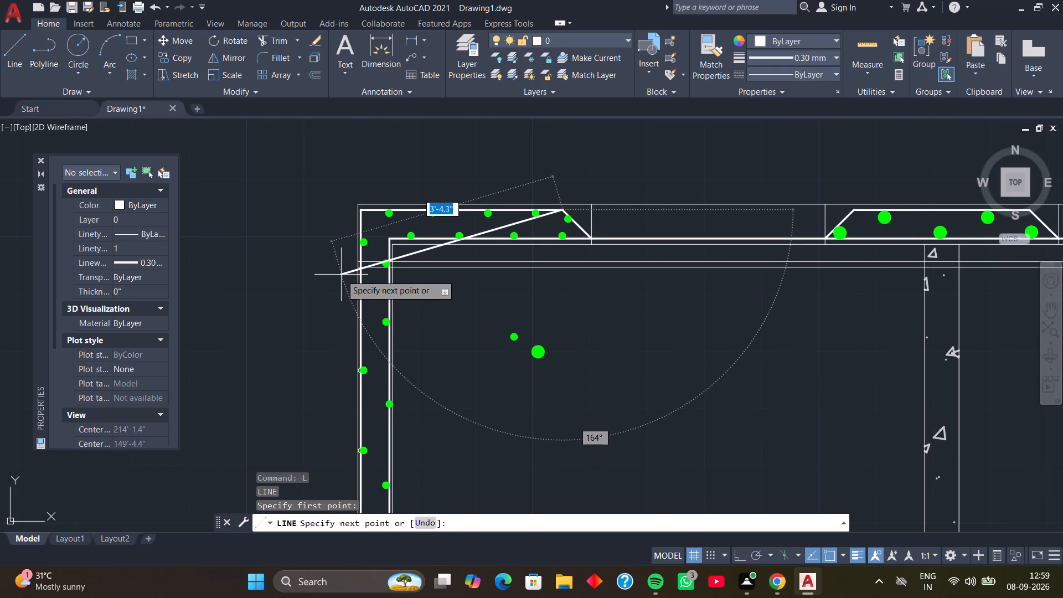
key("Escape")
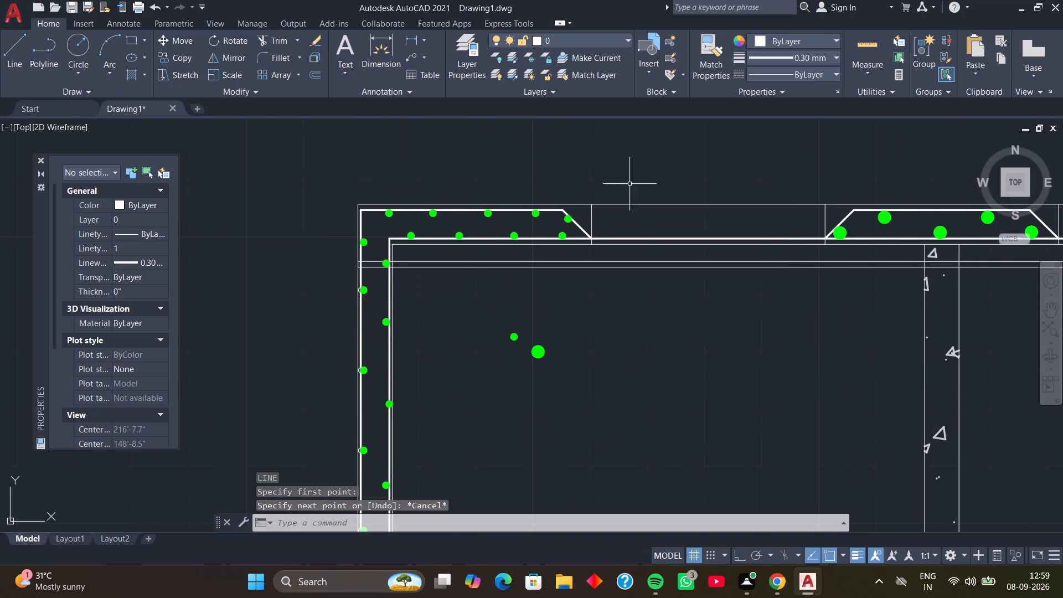
Set the current lineweight to ByLayer.
left_click(838, 57)
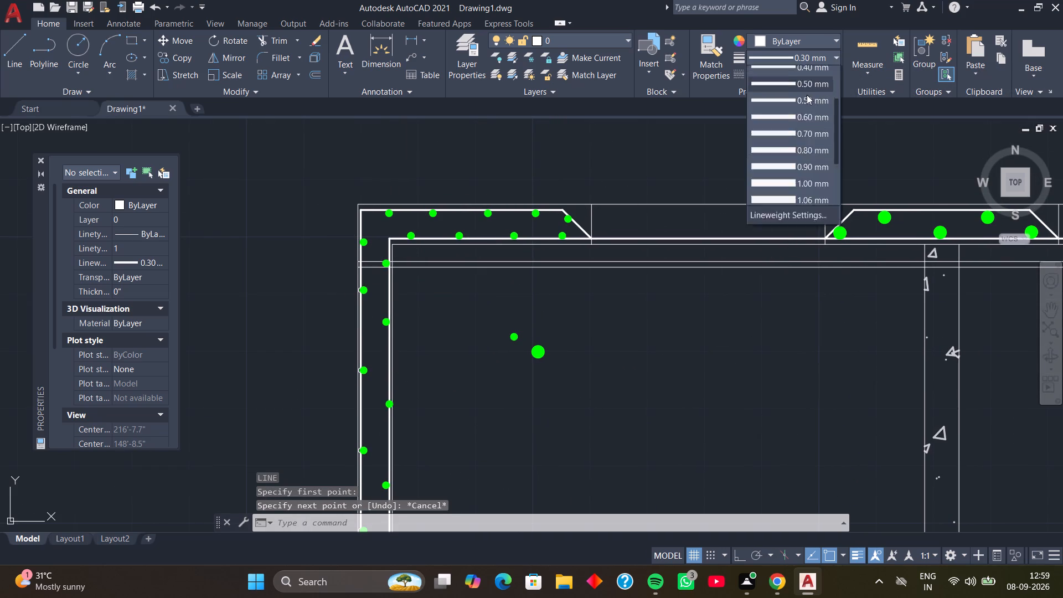
scroll(805, 97, "up", 8)
left_click(809, 75)
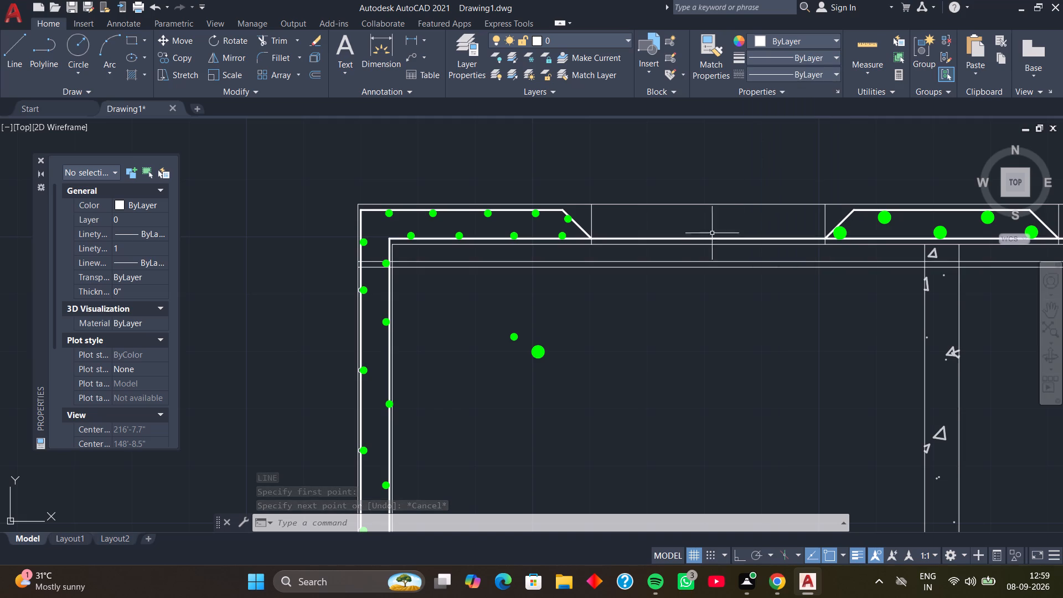
With ortho on, draw a 6" by 1" line outline projecting outward from the left wall's outer face, joining the two offset lines.
key("l")
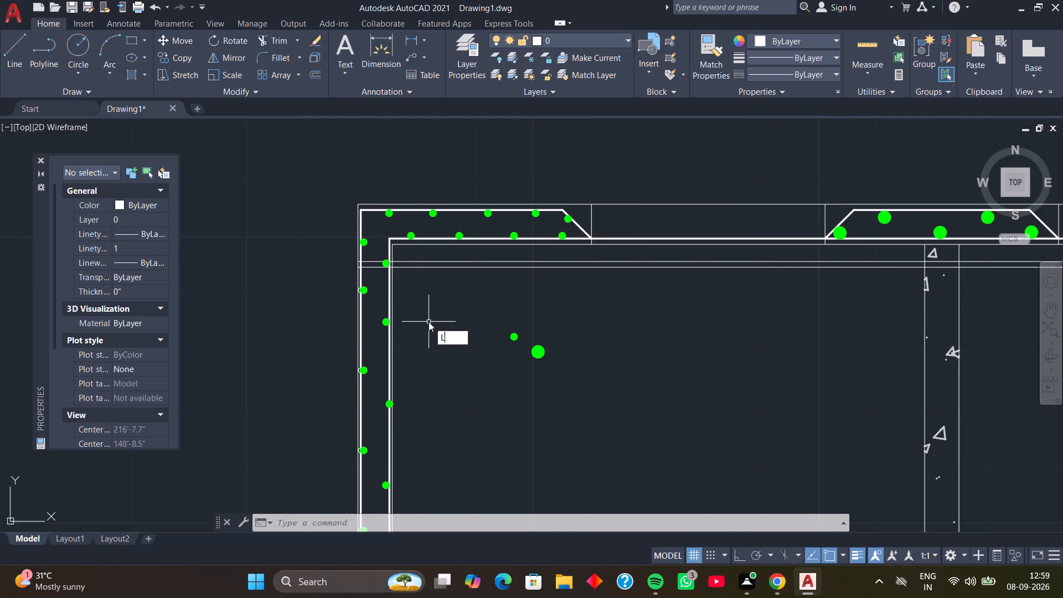
key("space")
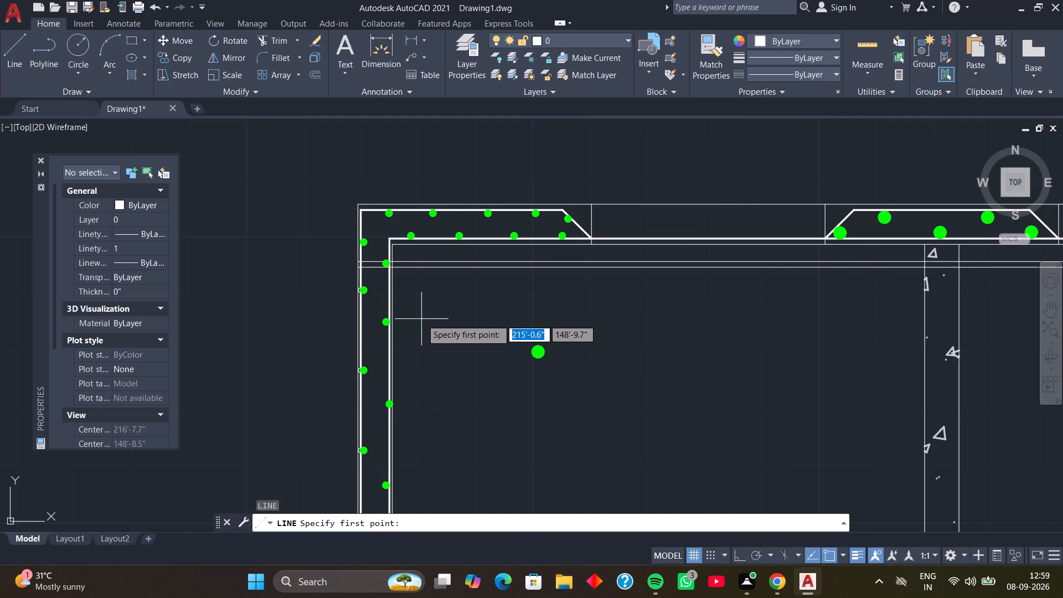
scroll(345, 270, "up", 3)
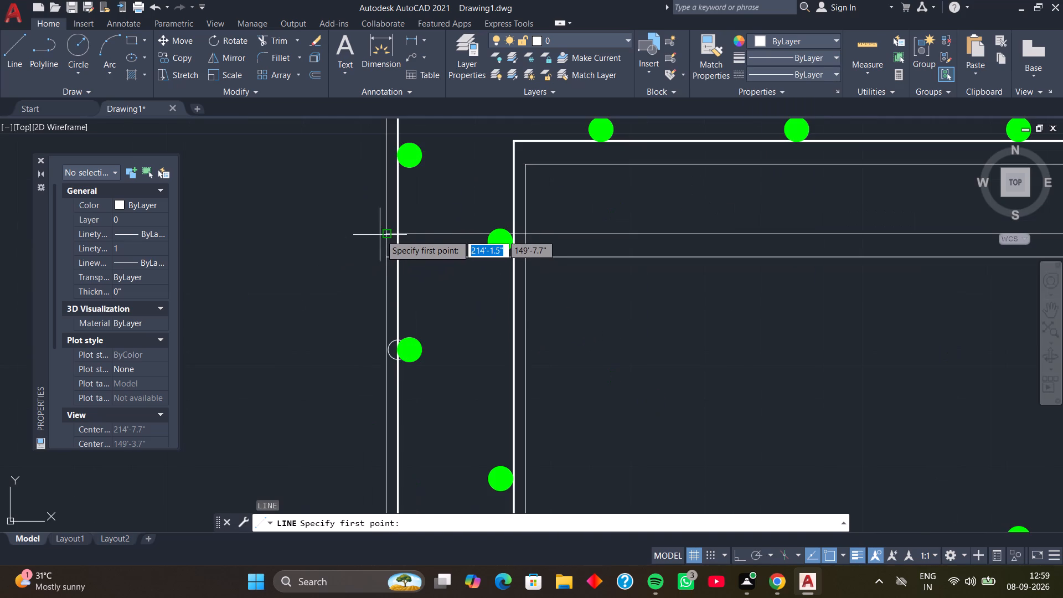
left_click(386, 234)
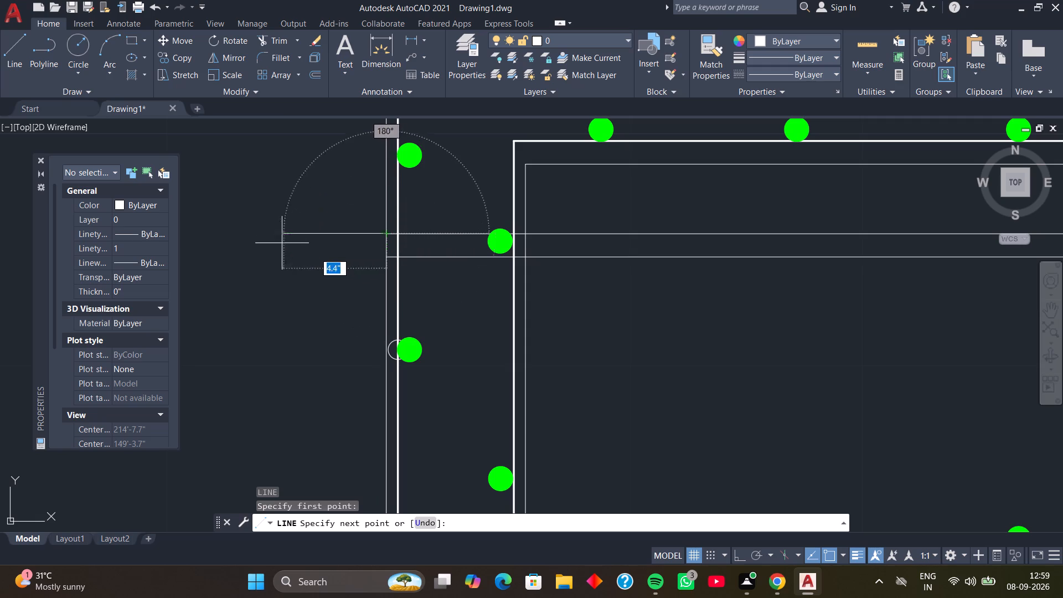
key("F8")
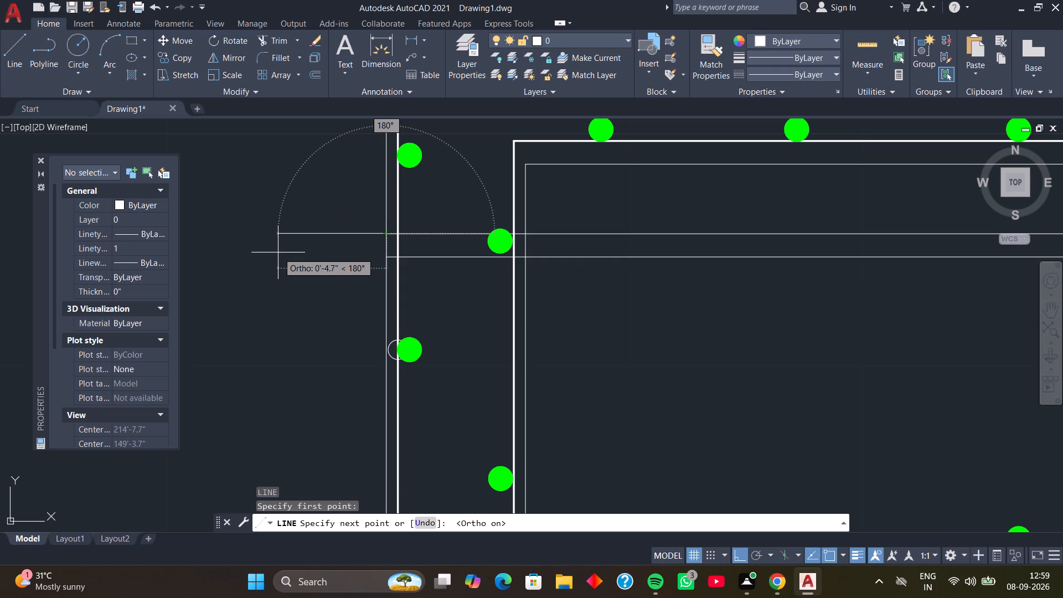
key("1")
key("apostrophe")
key("Return")
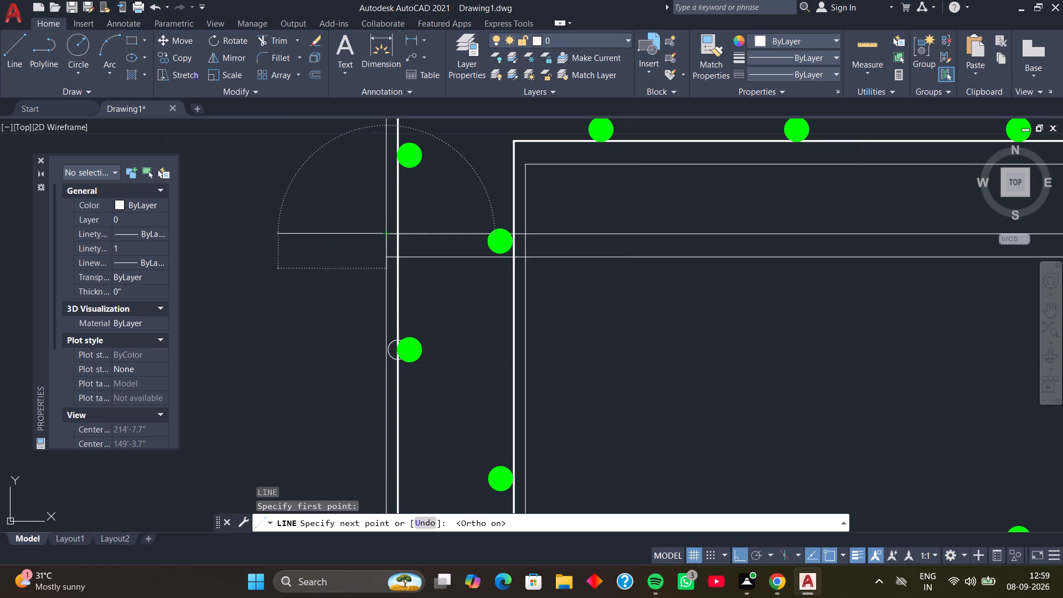
scroll(256, 410, "down", 4)
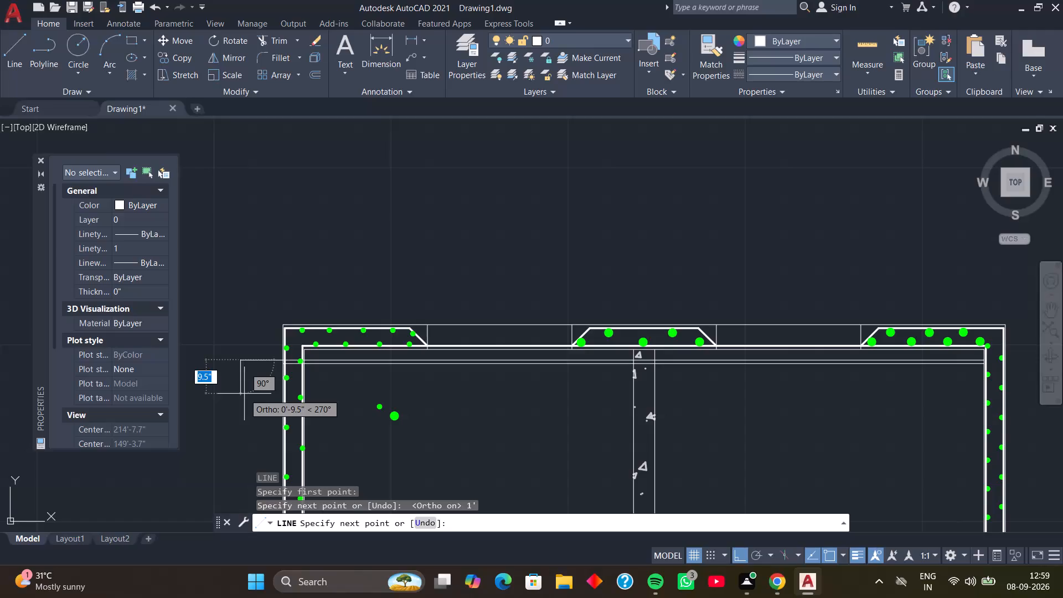
key("ctrl+z")
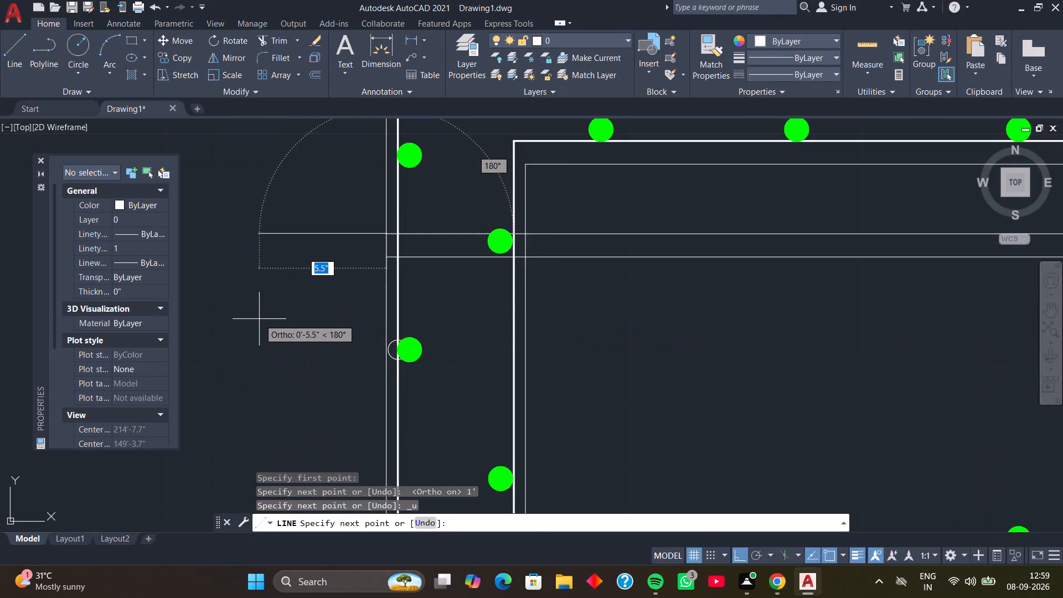
key("6")
key("Return")
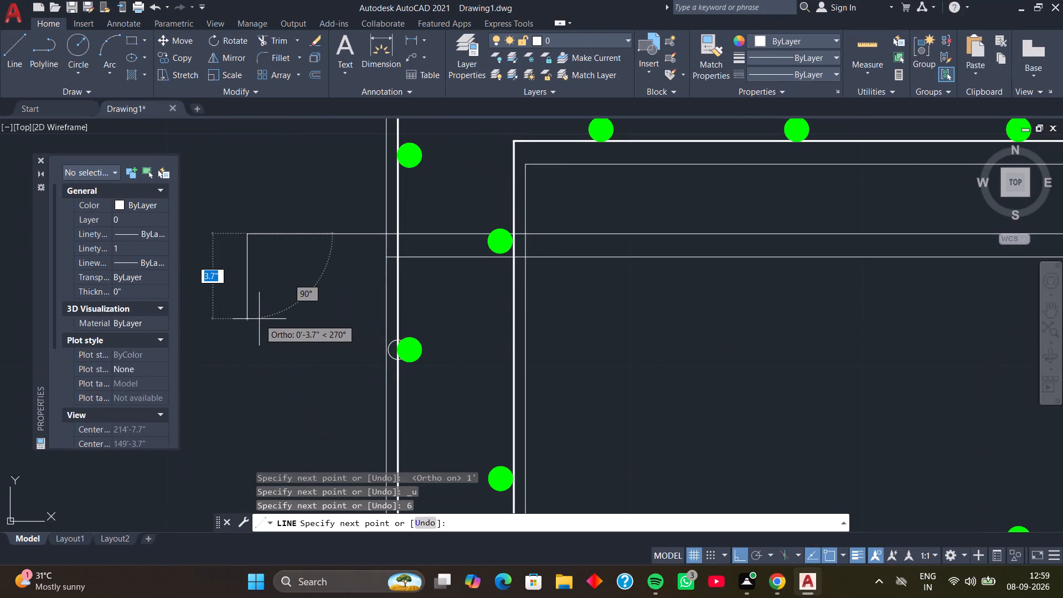
key("1")
key("Return")
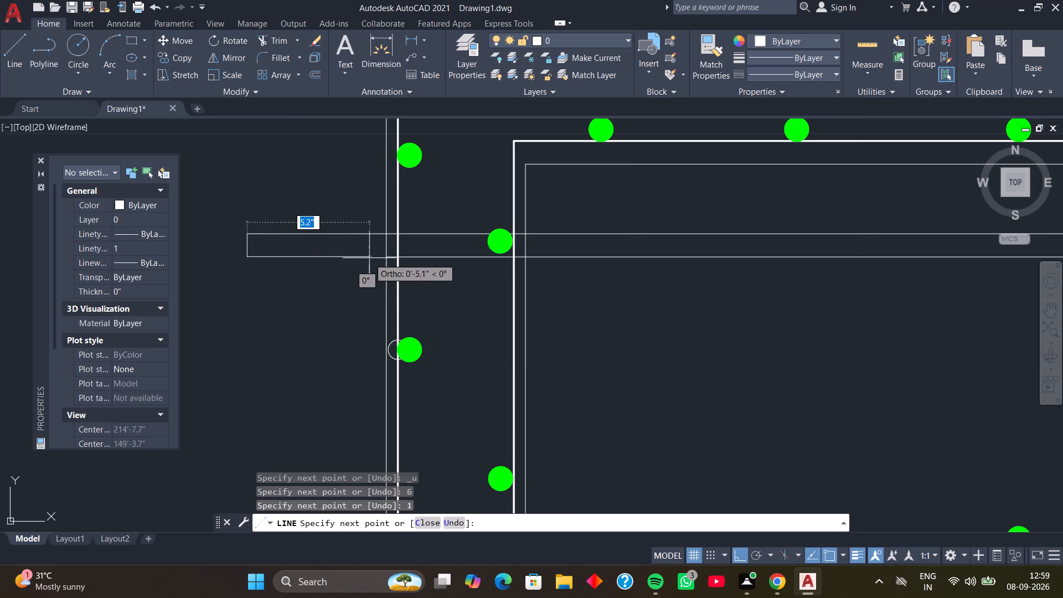
left_click(387, 257)
key("Return")
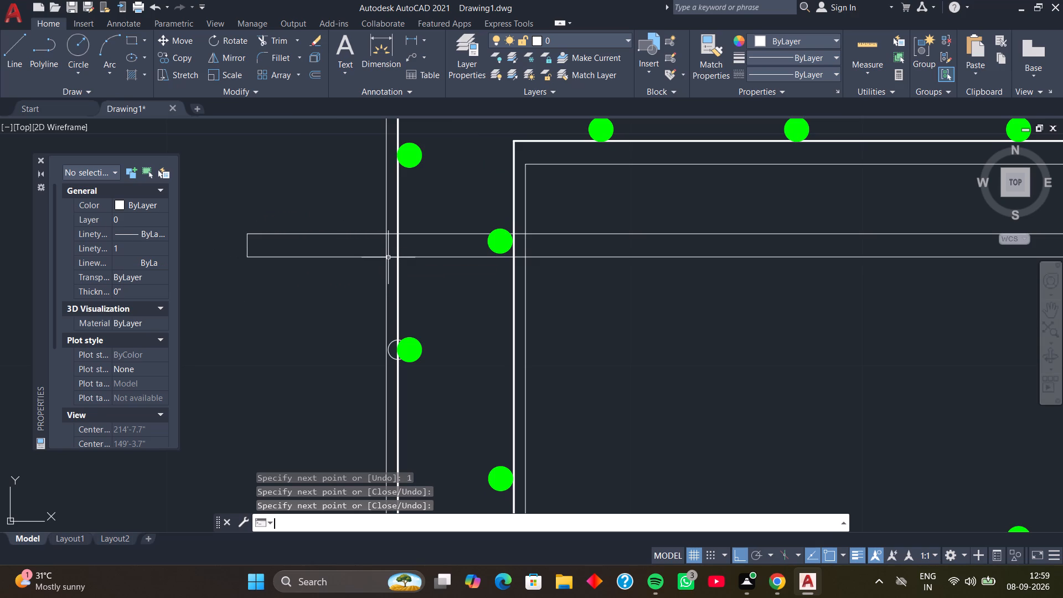
Draw a 6" line along the upper offset line from the left wall's inner face into the interior, plus a 1" downward end line.
middle_click_drag(556, 281, 368, 289)
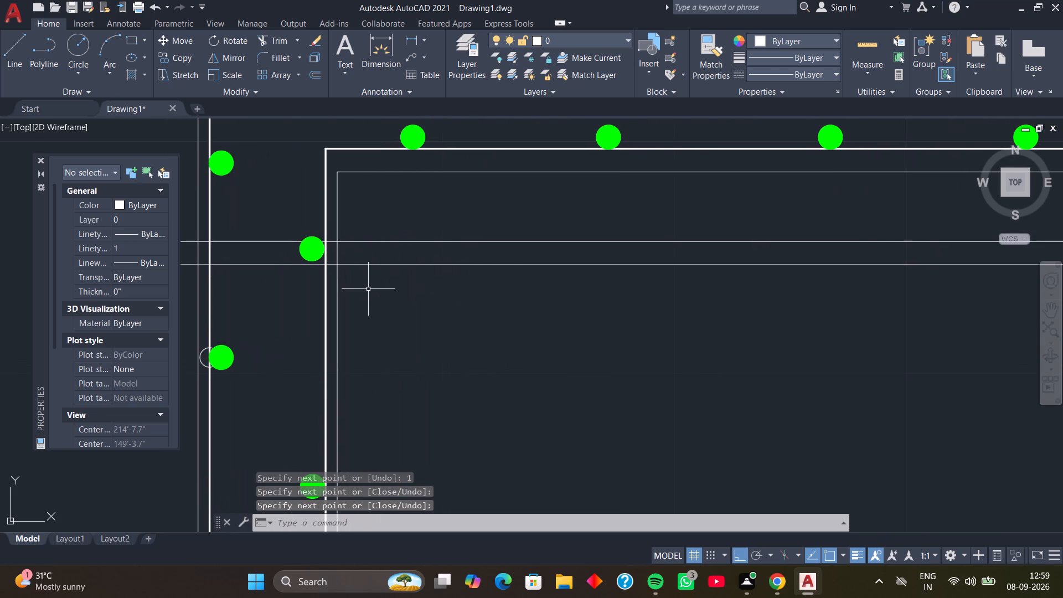
key("l")
key("Return")
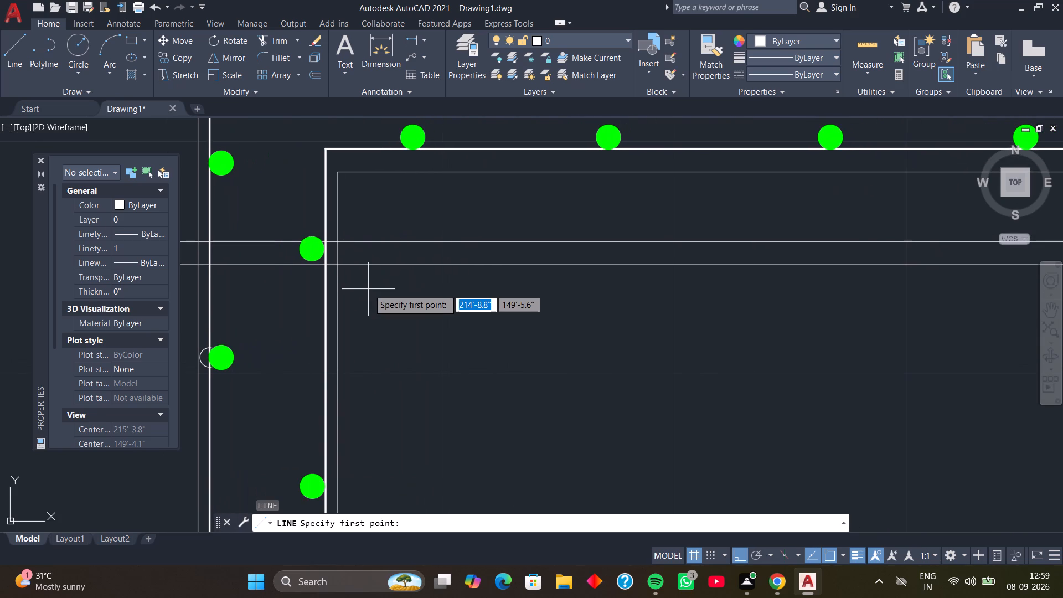
left_click(338, 243)
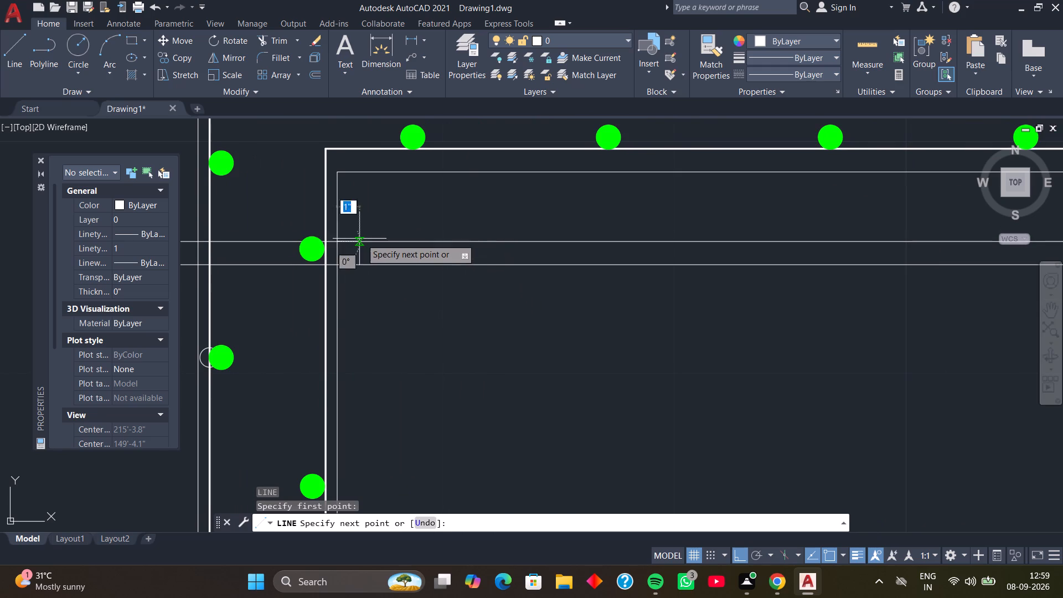
key("6")
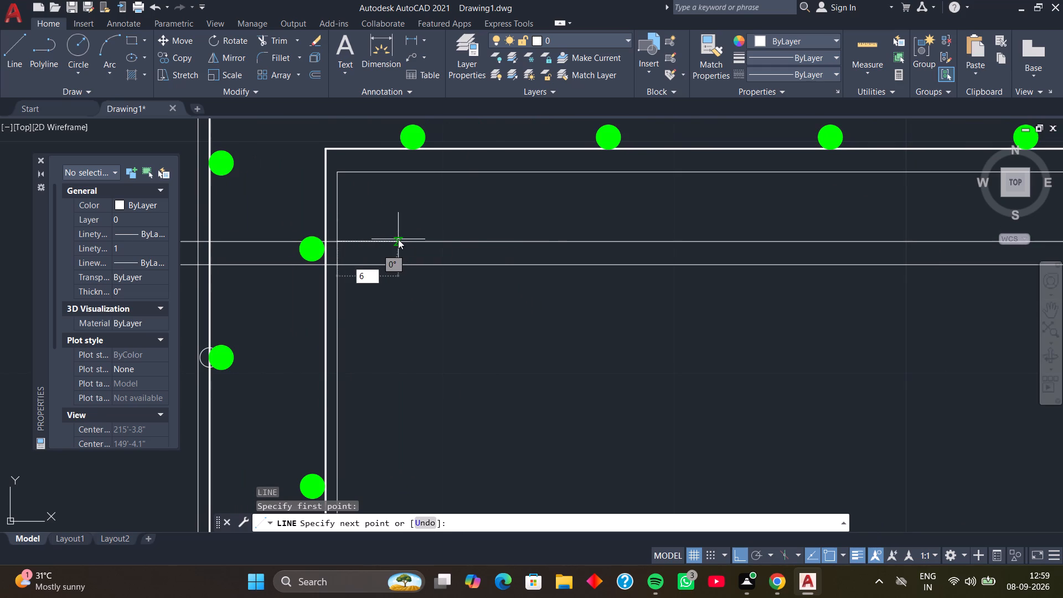
key("Return")
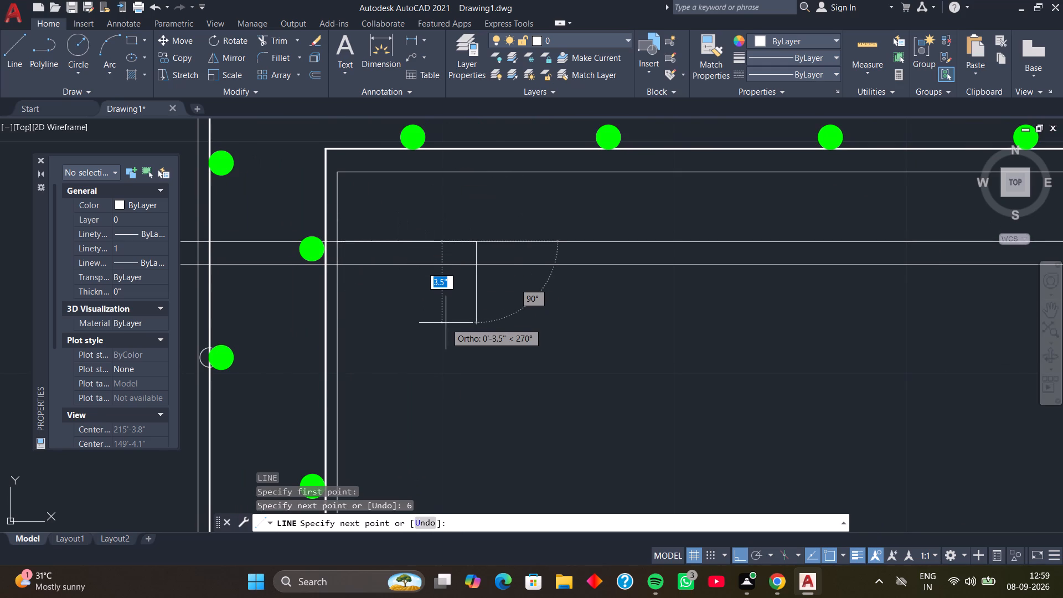
key("1")
key("Return")
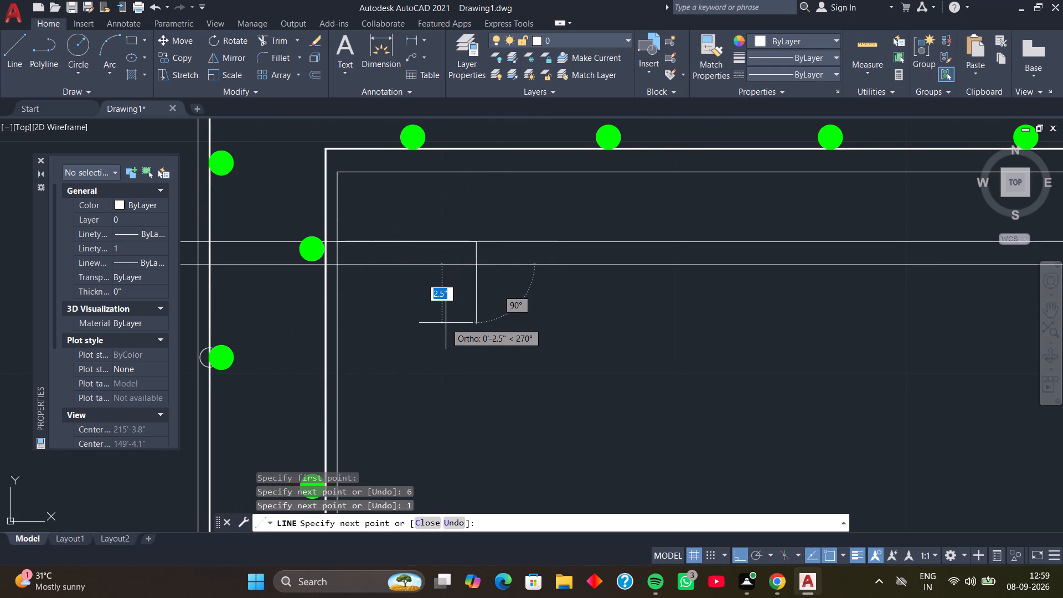
key("Return")
Trim the two offset lines beyond the 1" end line in the interior and end the trim.
type("TR")
key("space")
left_click_drag(539, 226, 540, 238)
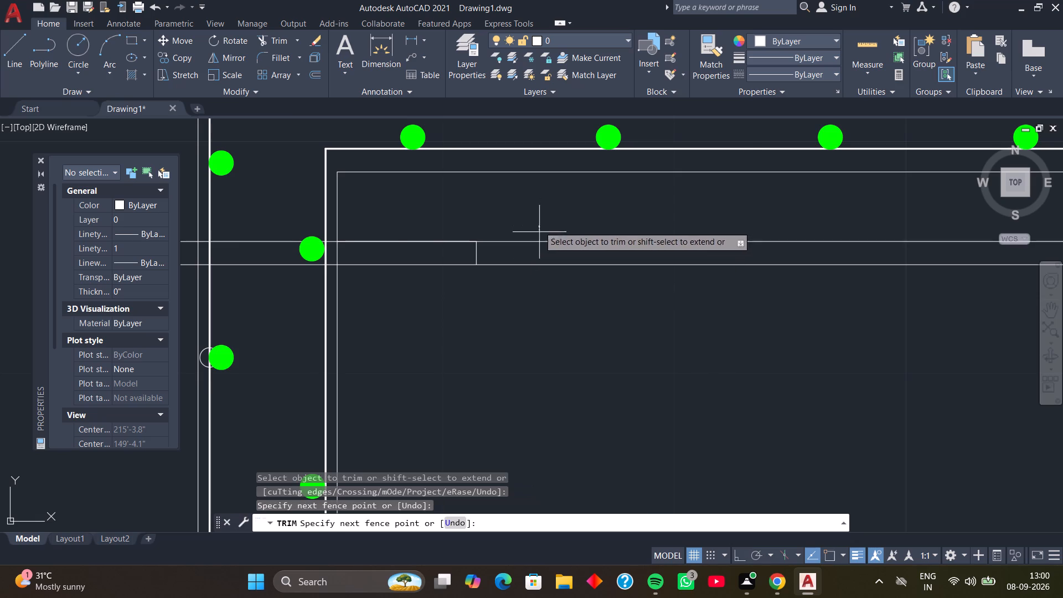
left_click_drag(540, 238, 544, 310)
scroll(564, 283, "down", 3)
scroll(628, 305, "down", 2)
middle_click_drag(621, 313, 619, 313)
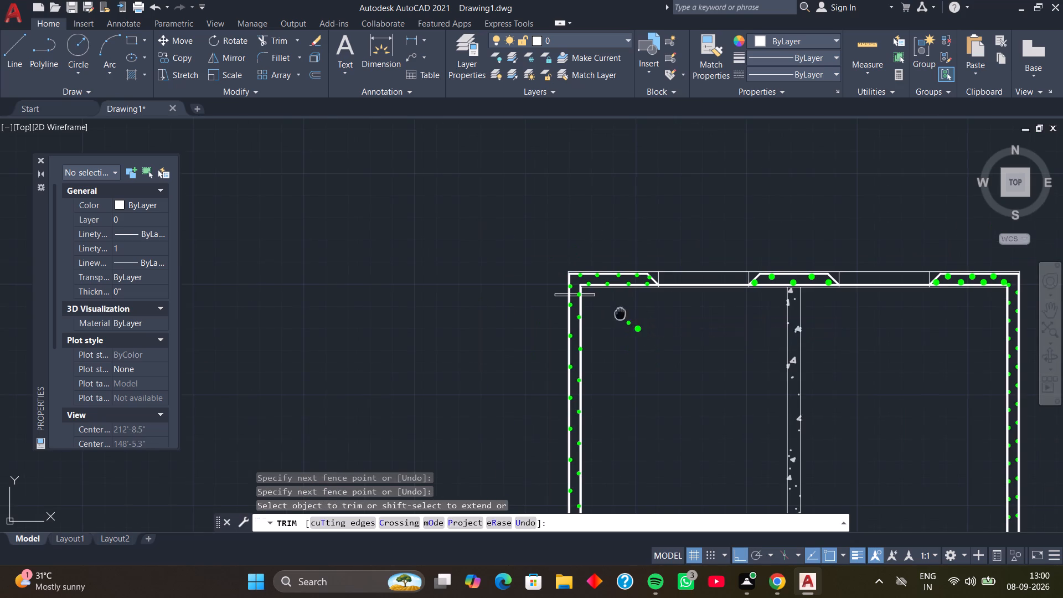
middle_click_drag(619, 313, 482, 297)
middle_click_drag(456, 296, 451, 296)
scroll(443, 303, "up", 3)
middle_click_drag(447, 243, 430, 313)
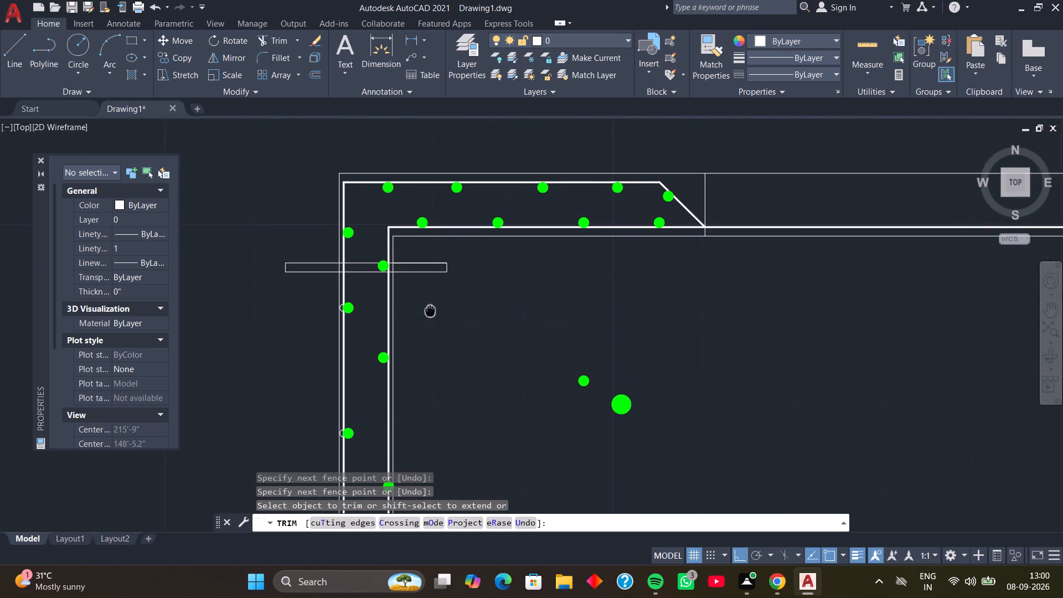
middle_click_drag(430, 313, 430, 314)
scroll(427, 296, "up", 2)
middle_click_drag(425, 287, 426, 318)
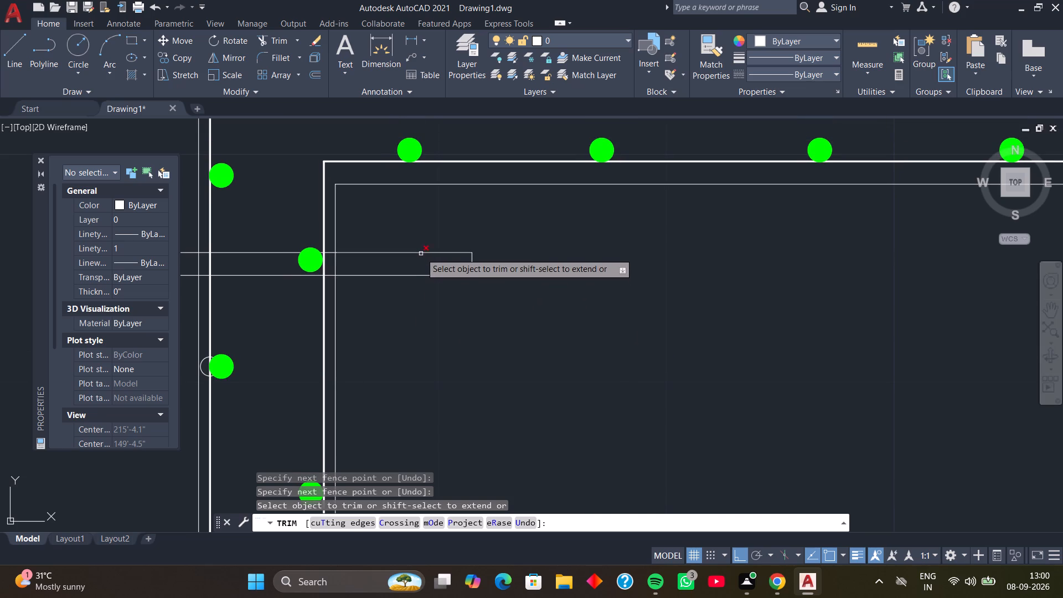
left_click(421, 252)
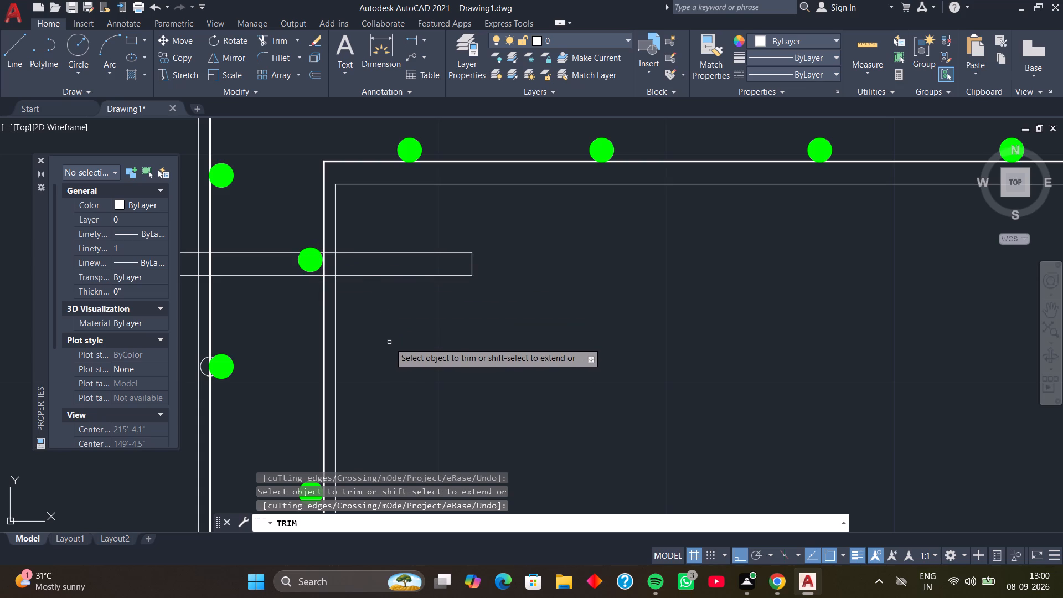
key("space")
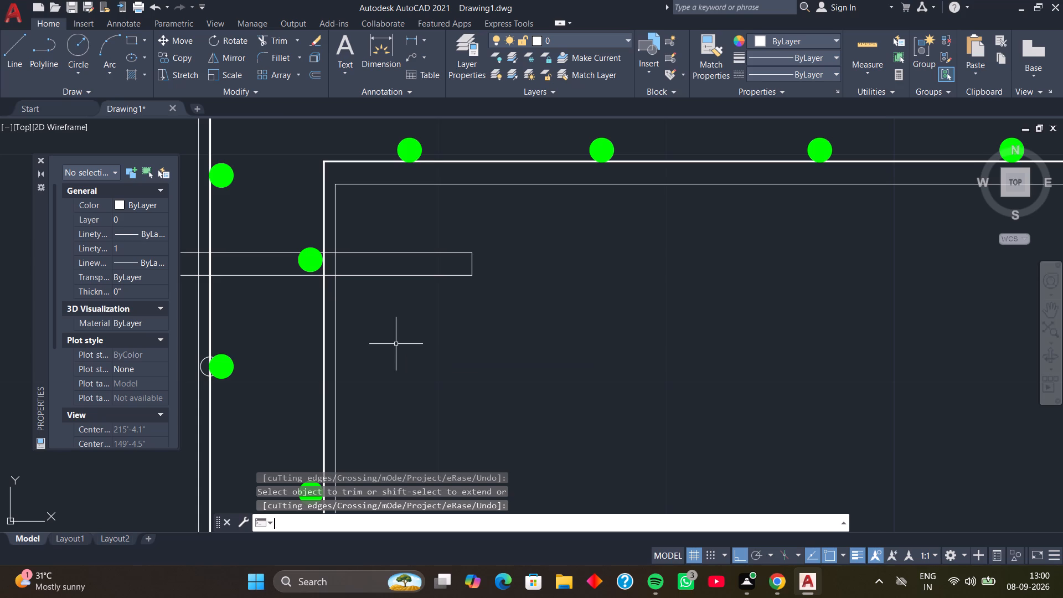
Draw a circle of radius 0.5" in the interior just below the thin band.
type("C")
key("space")
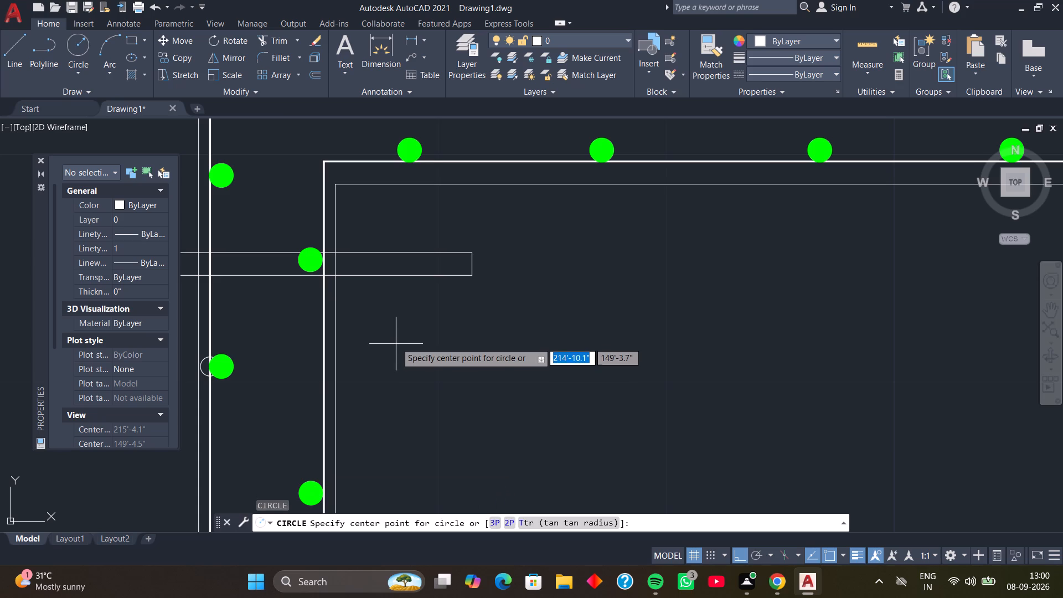
left_click(395, 341)
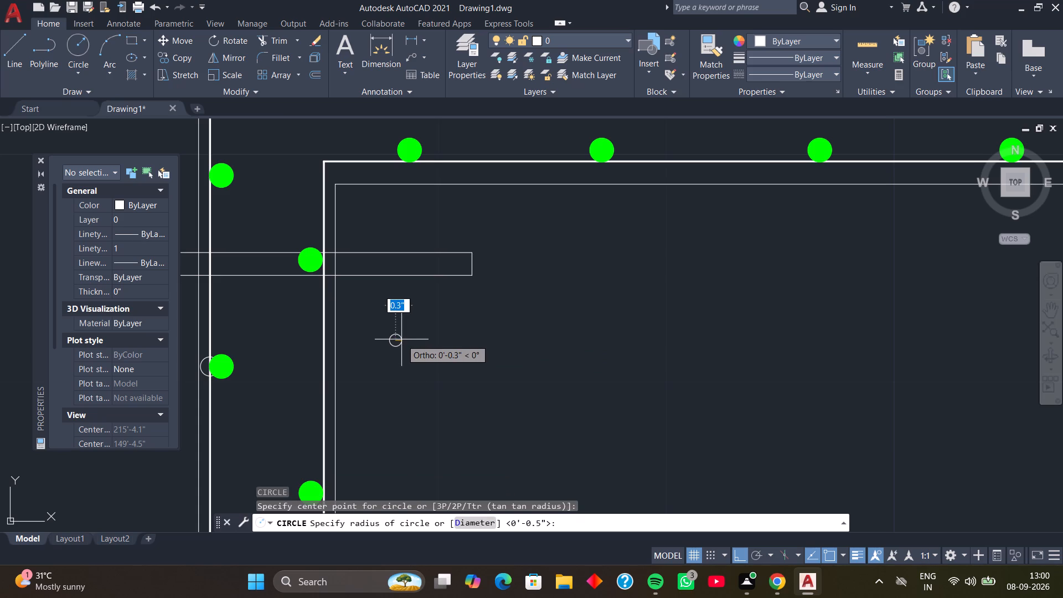
type("0.5")
key("Return")
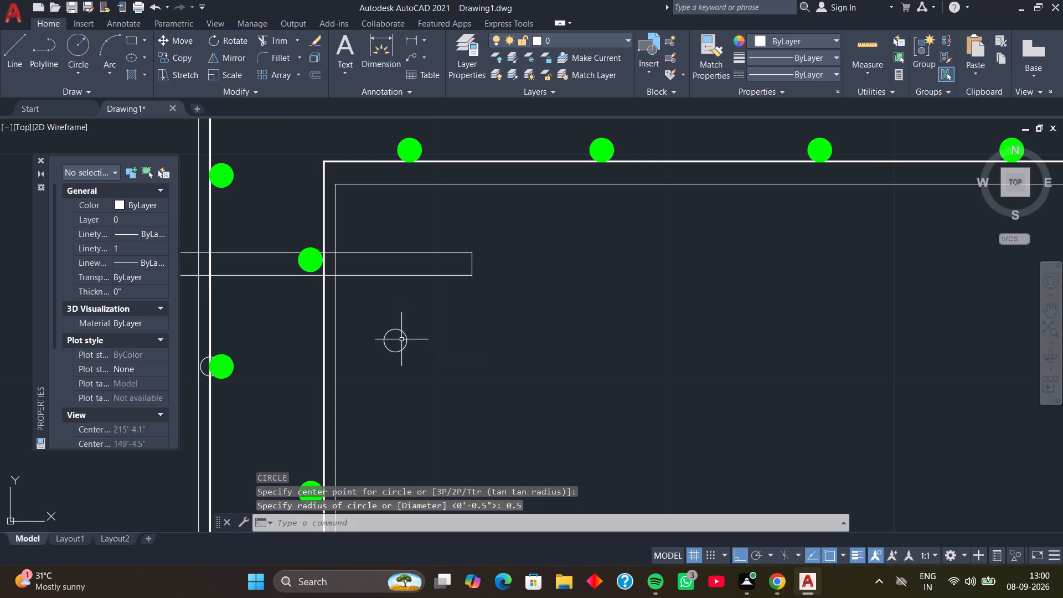
Move the circle by its centre, with ortho off, to between the band's two lines at its interior end.
left_click_drag(425, 325, 422, 341)
left_click(398, 382)
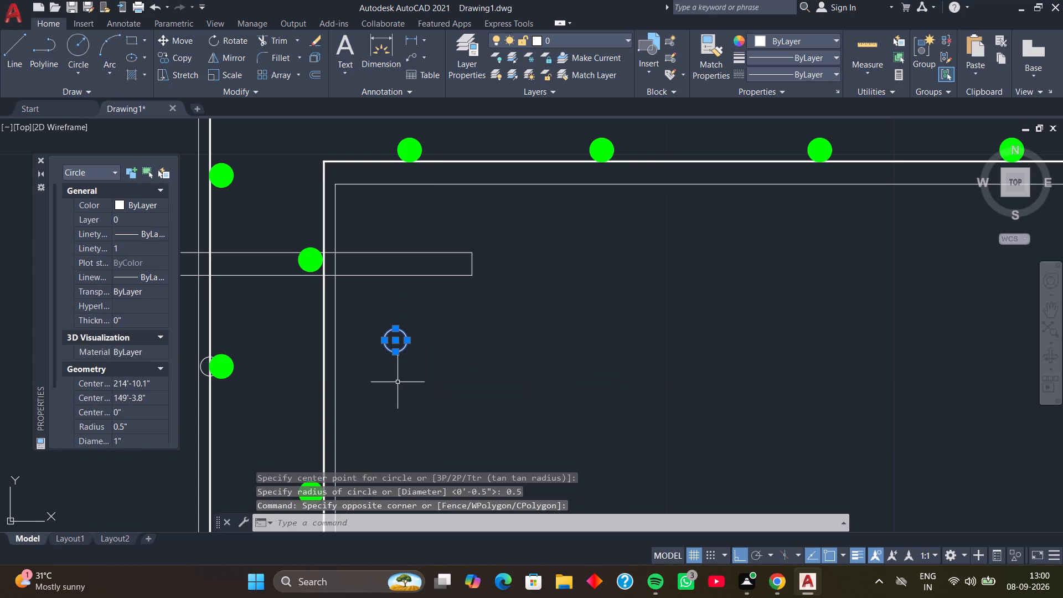
type("M")
key("space")
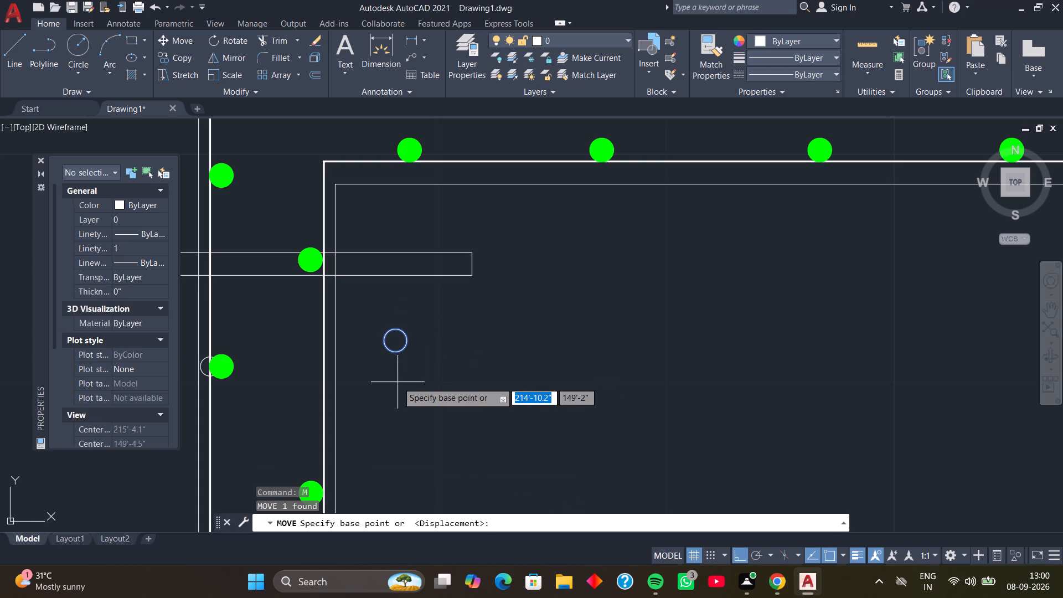
left_click(396, 340)
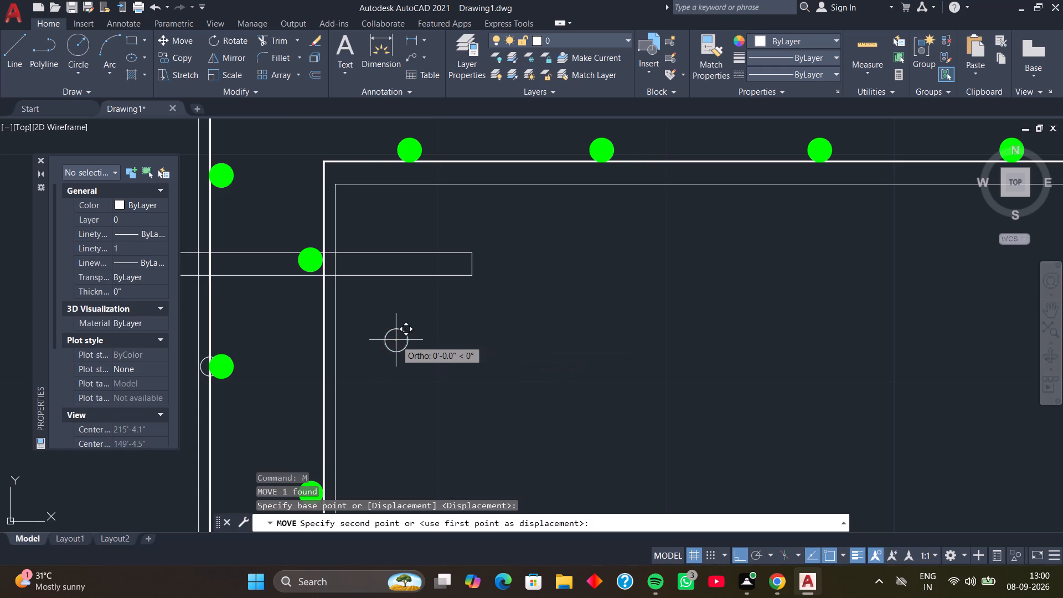
scroll(460, 260, "up", 1)
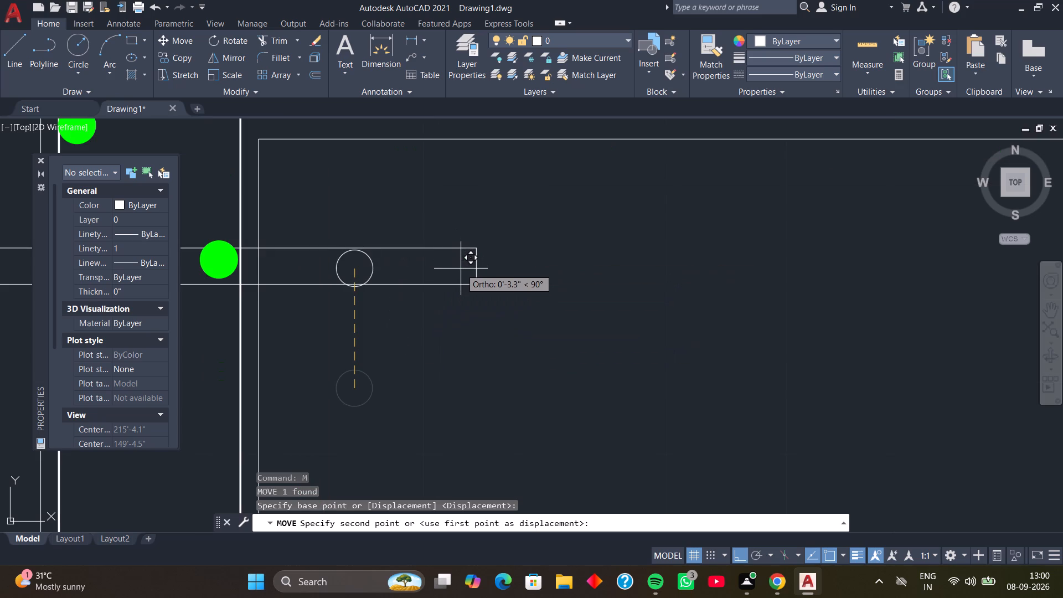
key("F8")
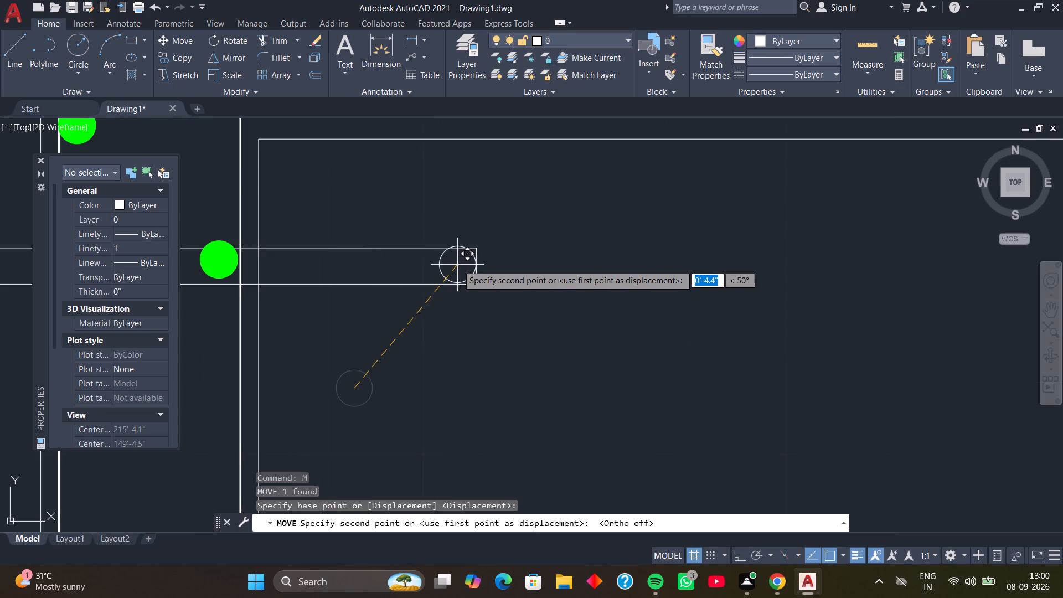
scroll(458, 265, "up", 2)
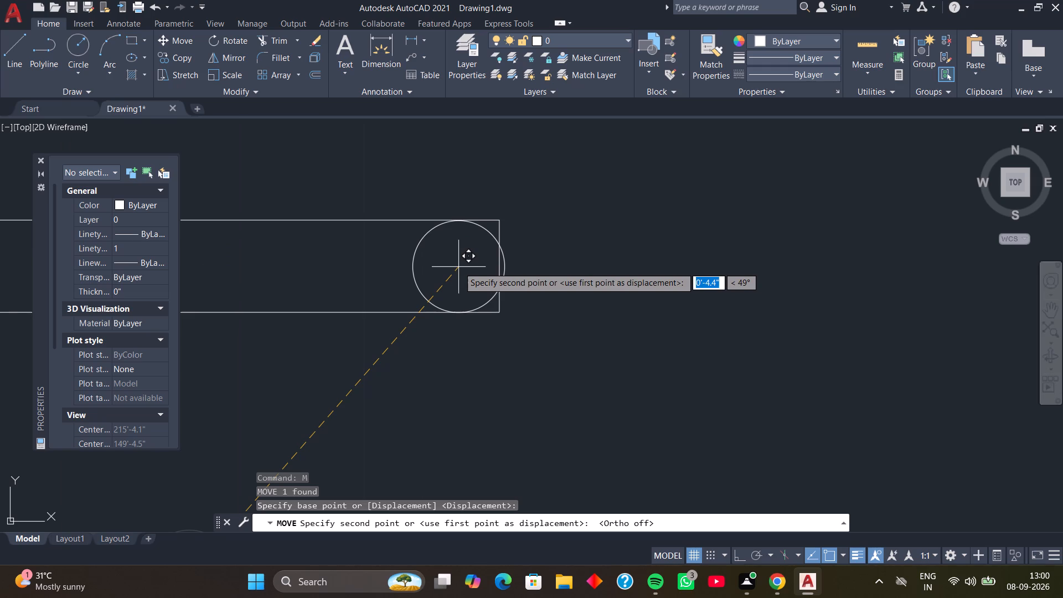
left_click(458, 267)
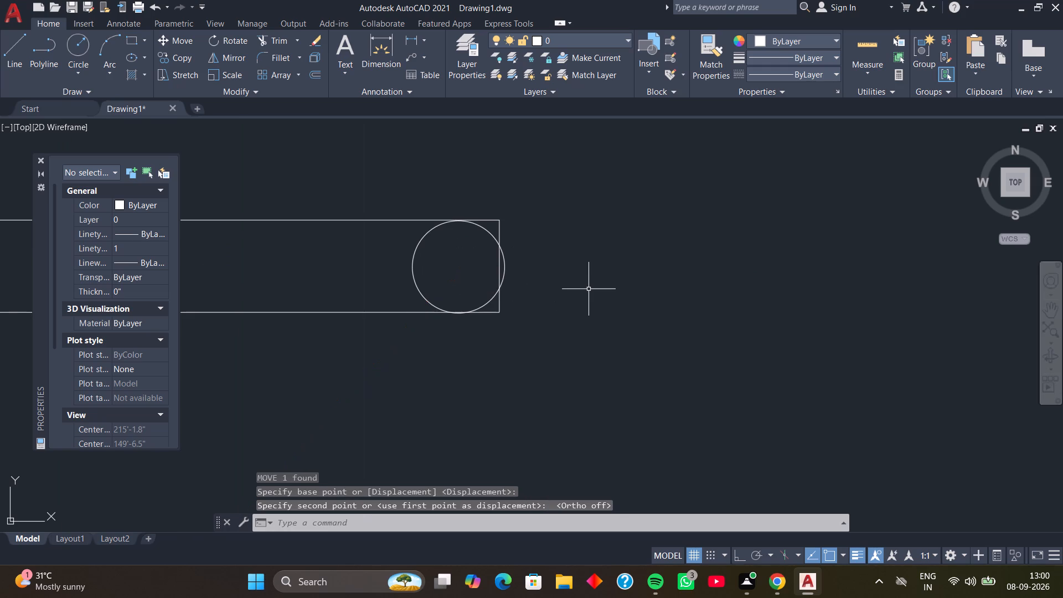
Trim away the 1" end line and the lower band line's overhang around the circle at the band's interior end.
type("TR")
key("space")
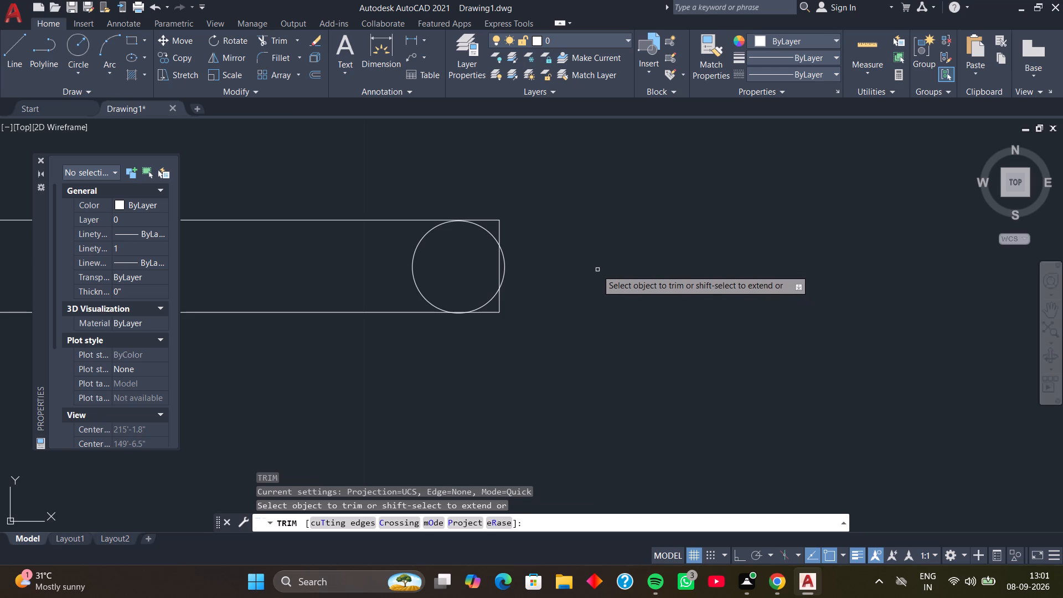
scroll(498, 266, "up", 2)
left_click(493, 266)
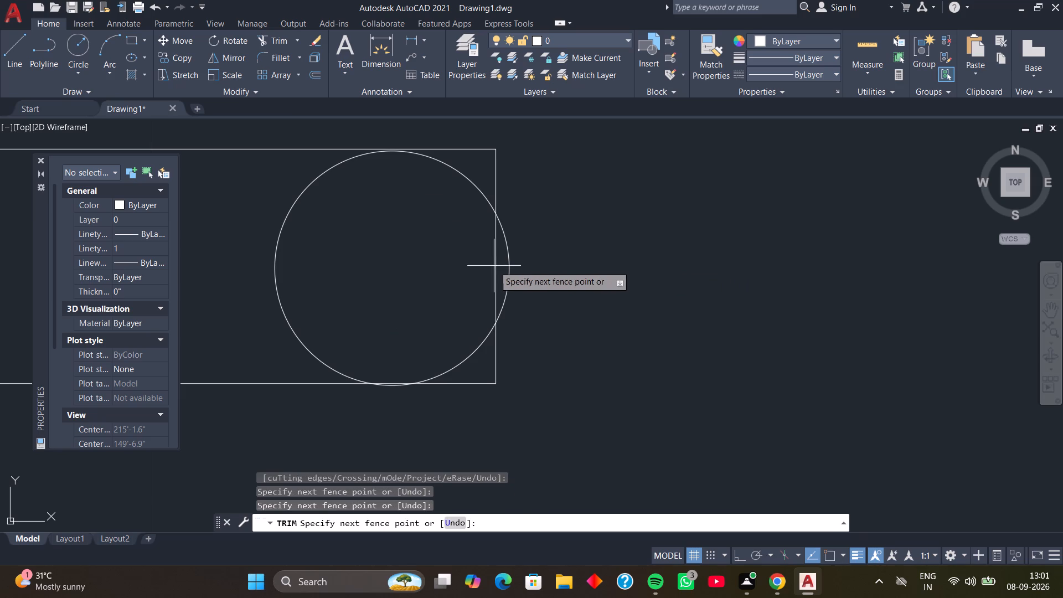
left_click(497, 266)
left_click(497, 173)
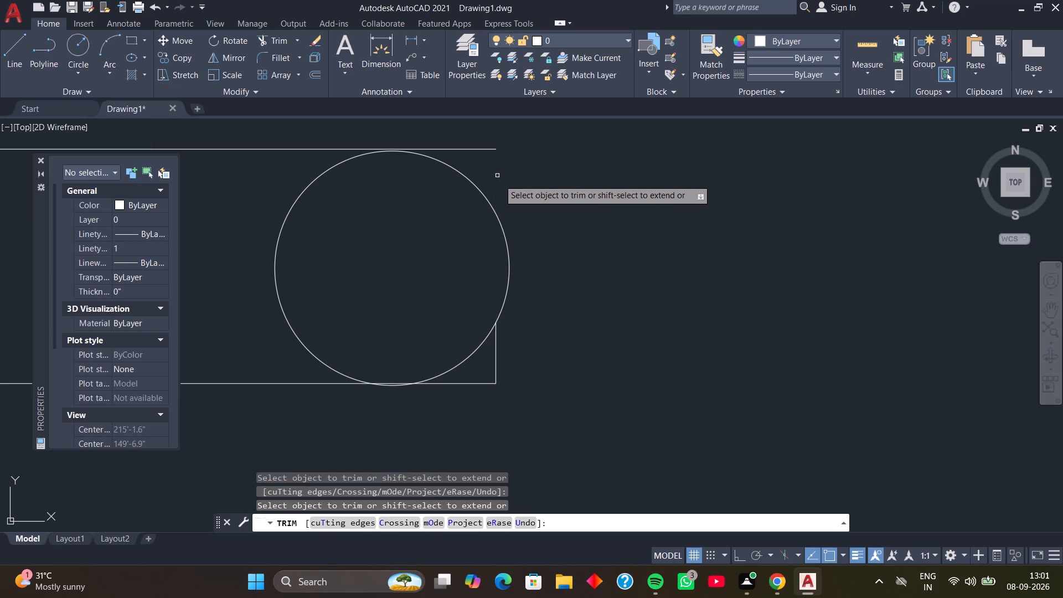
left_click(495, 354)
left_click(494, 384)
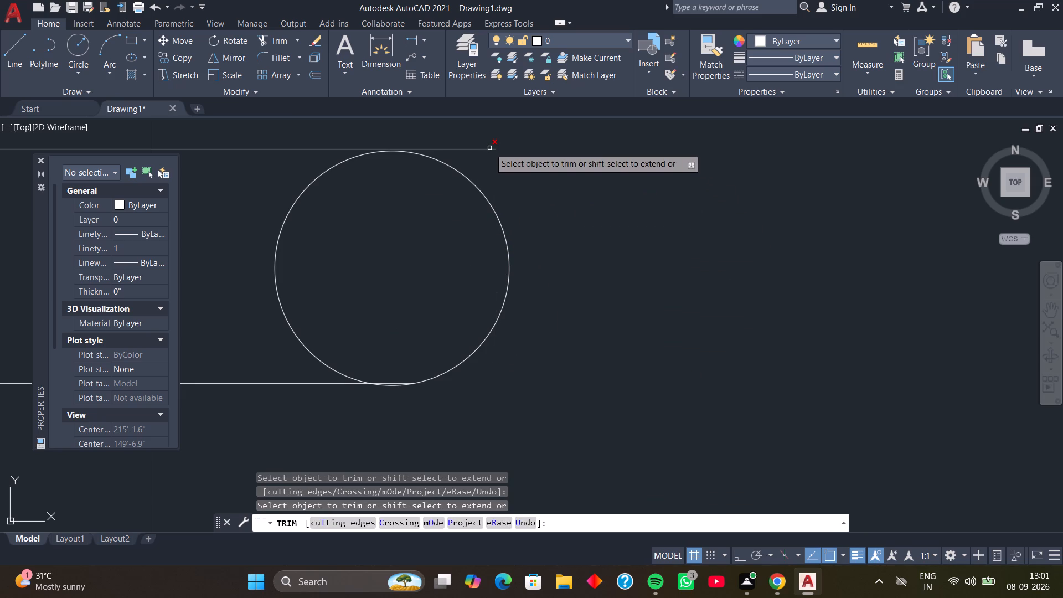
key("space")
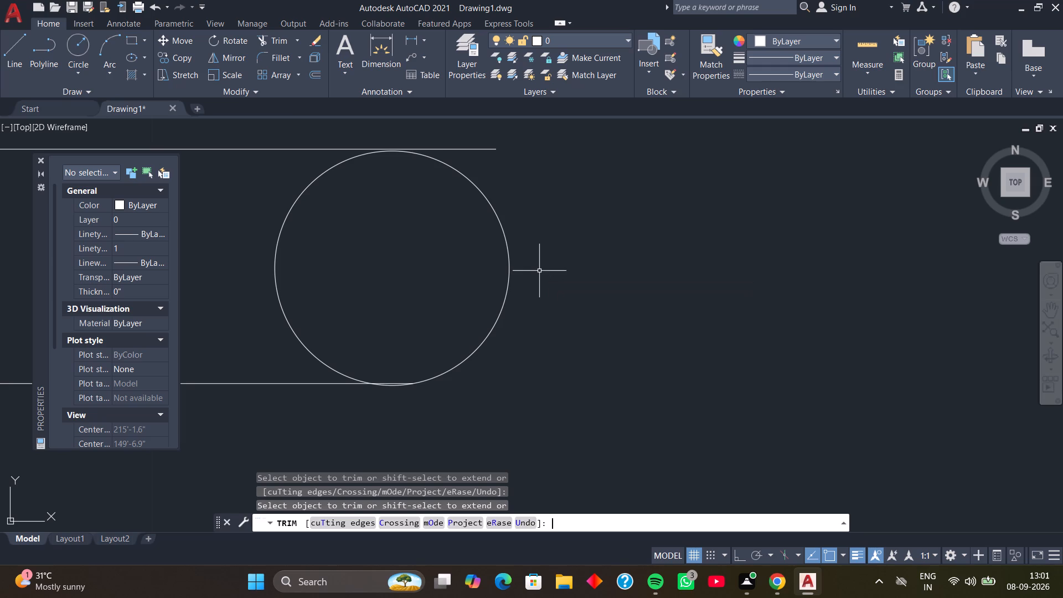
Move the interior end circle by its top quadrant up onto the band's upper line.
left_click(509, 269)
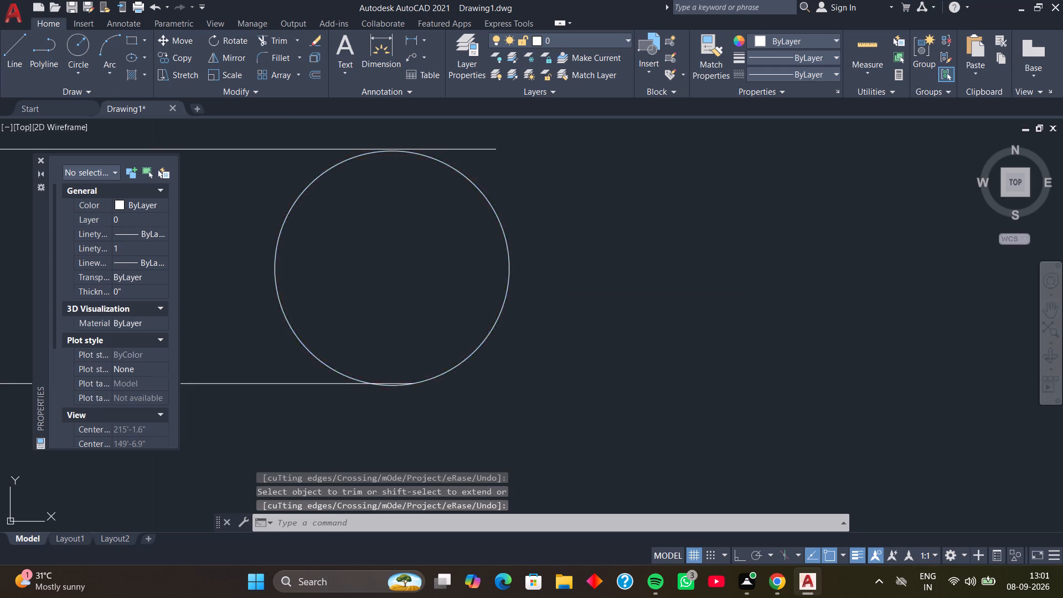
type("M")
key("space")
scroll(422, 212, "up", 1)
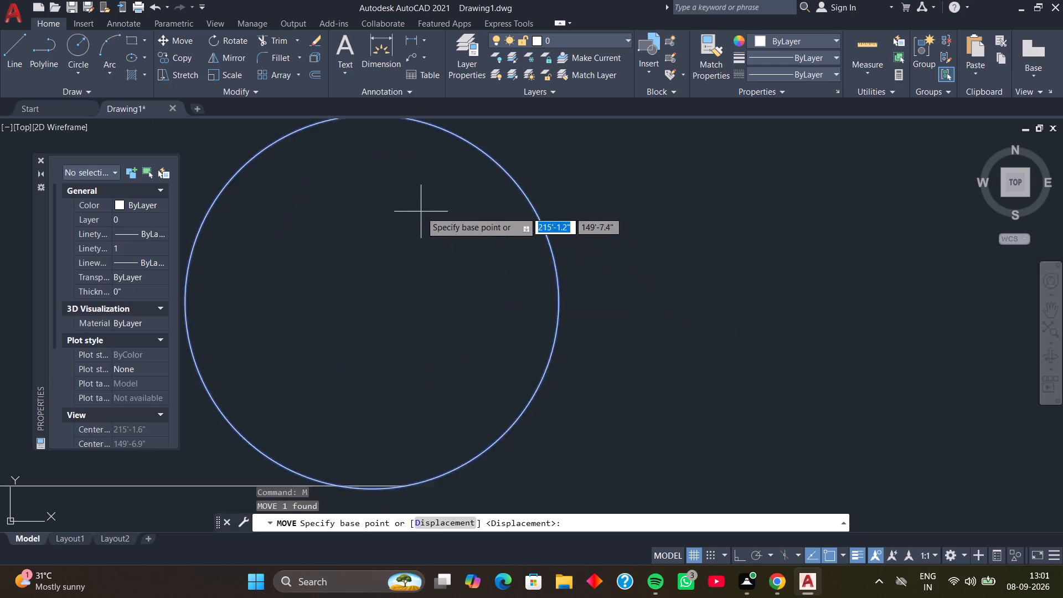
middle_click_drag(421, 212, 451, 311)
scroll(395, 203, "up", 2)
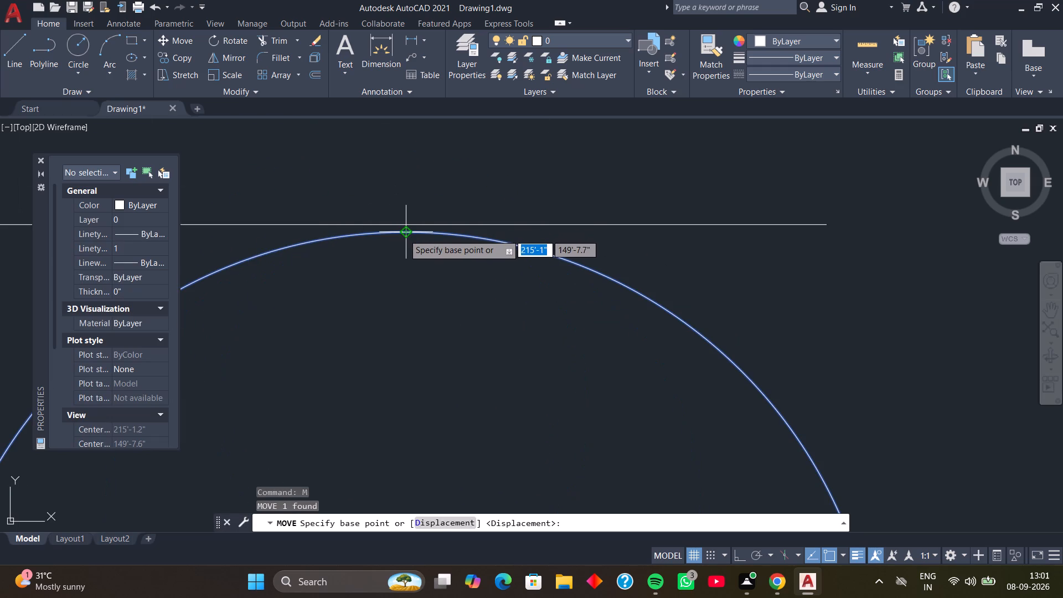
left_click(404, 234)
left_click(404, 227)
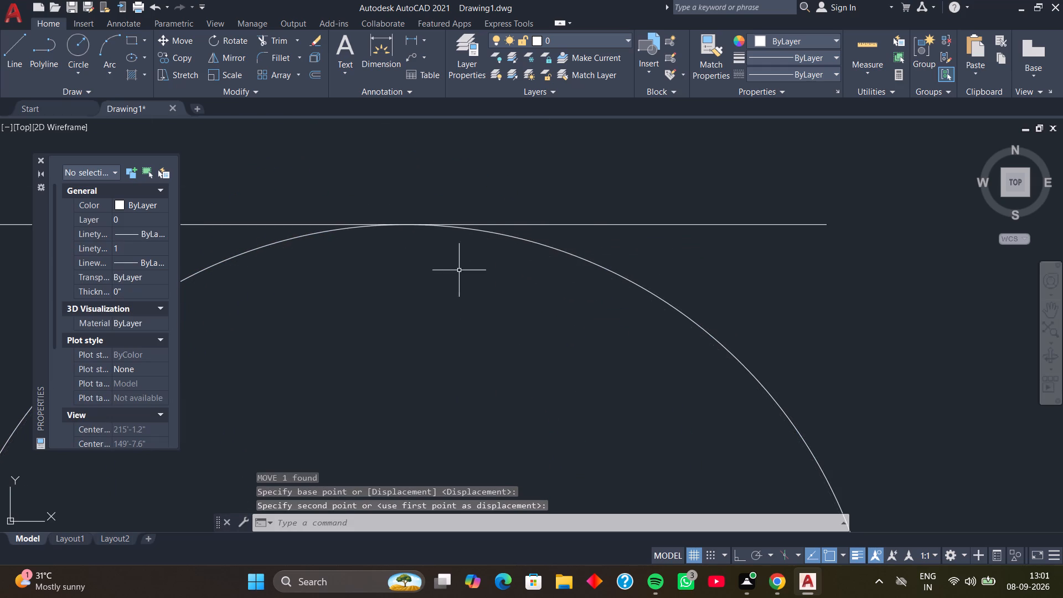
Trim the upper and lower band lines where they extend past the interior end circle, and end the trim.
scroll(459, 270, "down", 3)
middle_click_drag(489, 310, 431, 198)
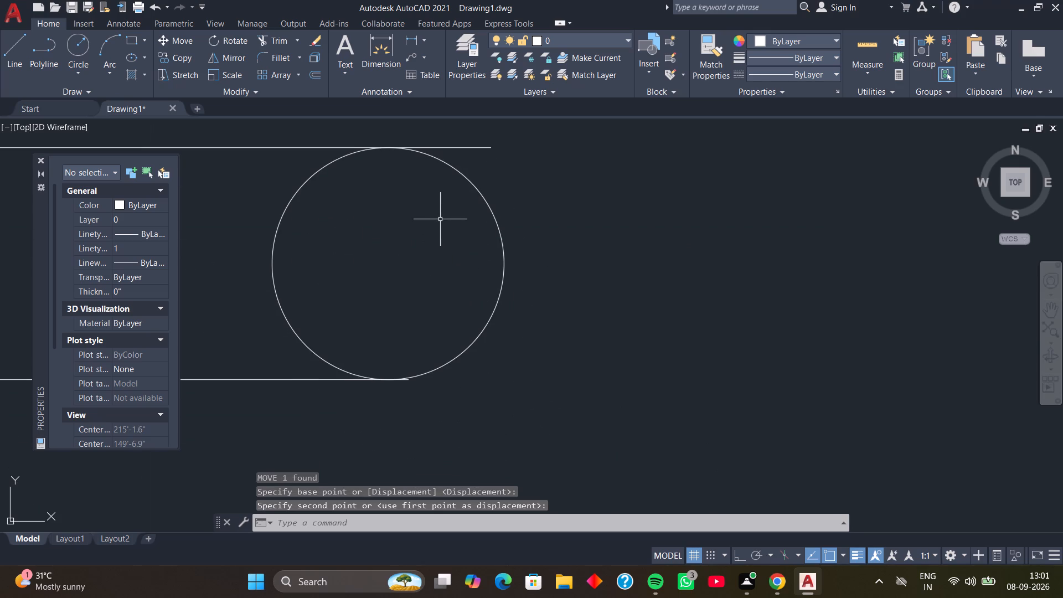
middle_click_drag(501, 190, 497, 312)
key("t")
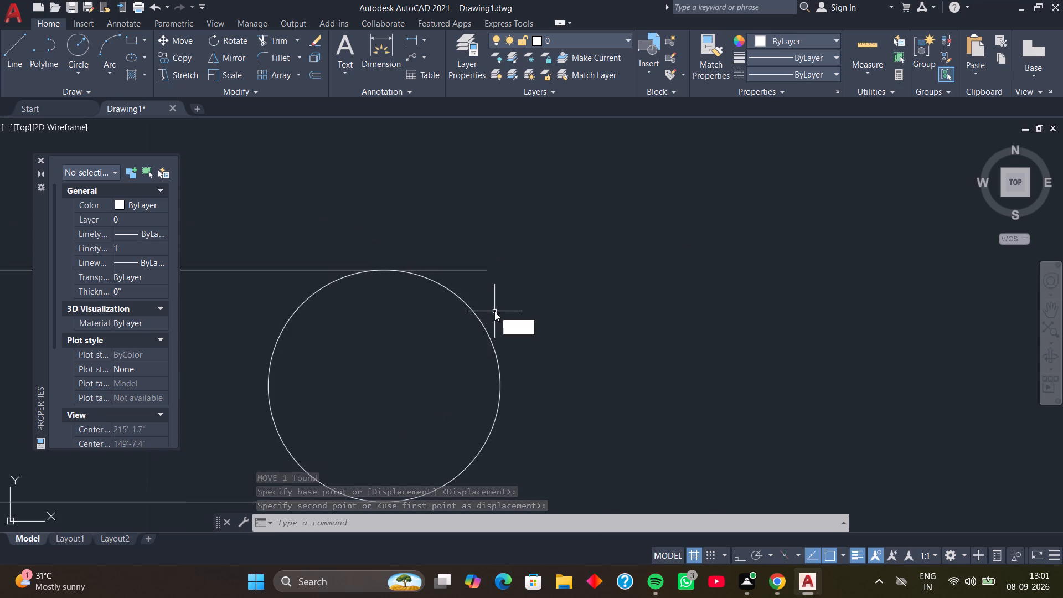
key("r")
key("space")
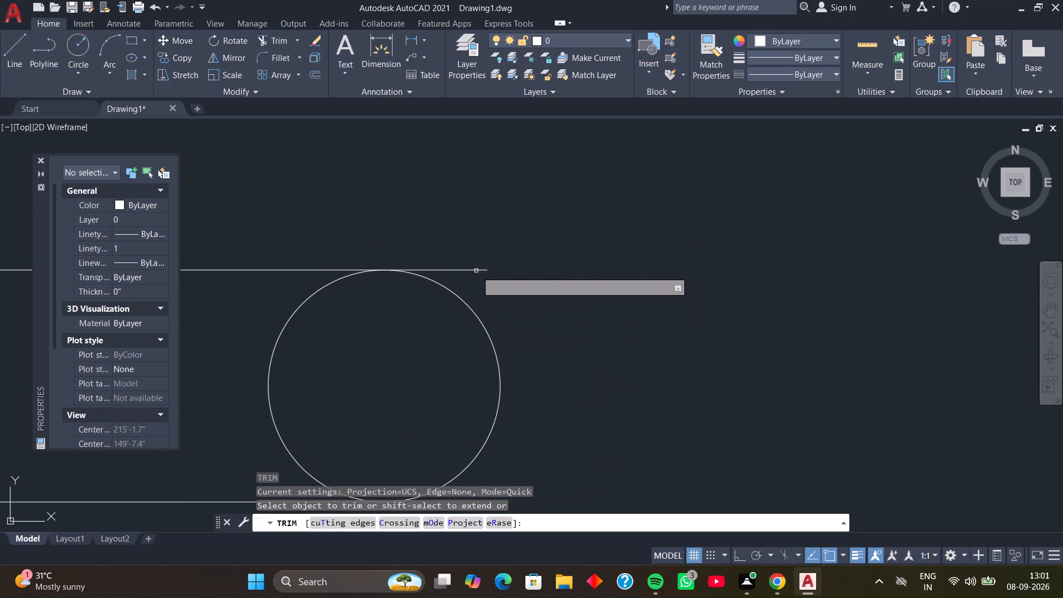
left_click(474, 269)
scroll(490, 291, "down", 2)
middle_click_drag(532, 376, 524, 329)
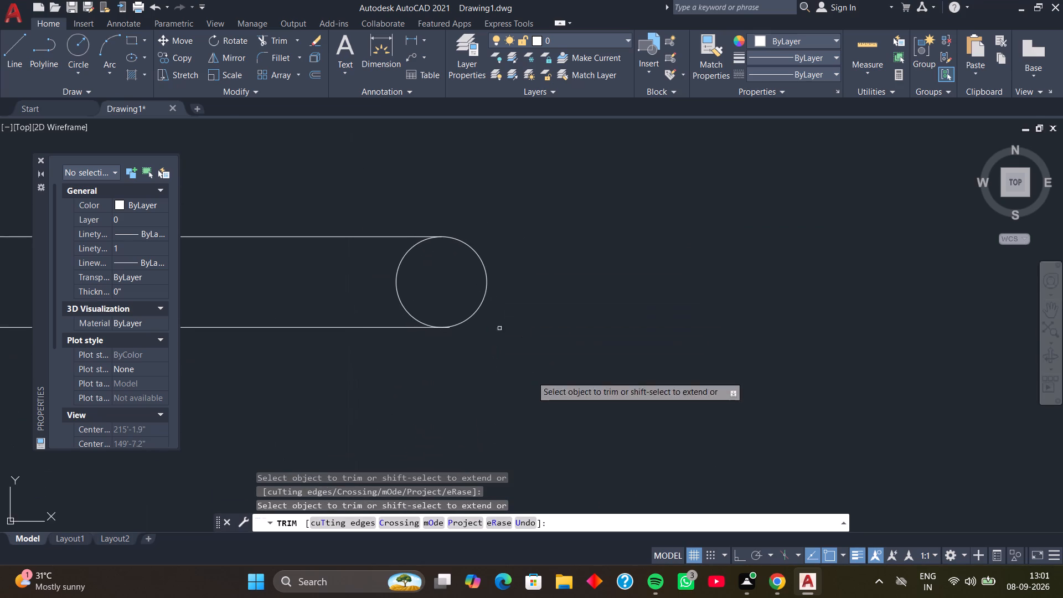
scroll(448, 329, "up", 6)
left_click(451, 357)
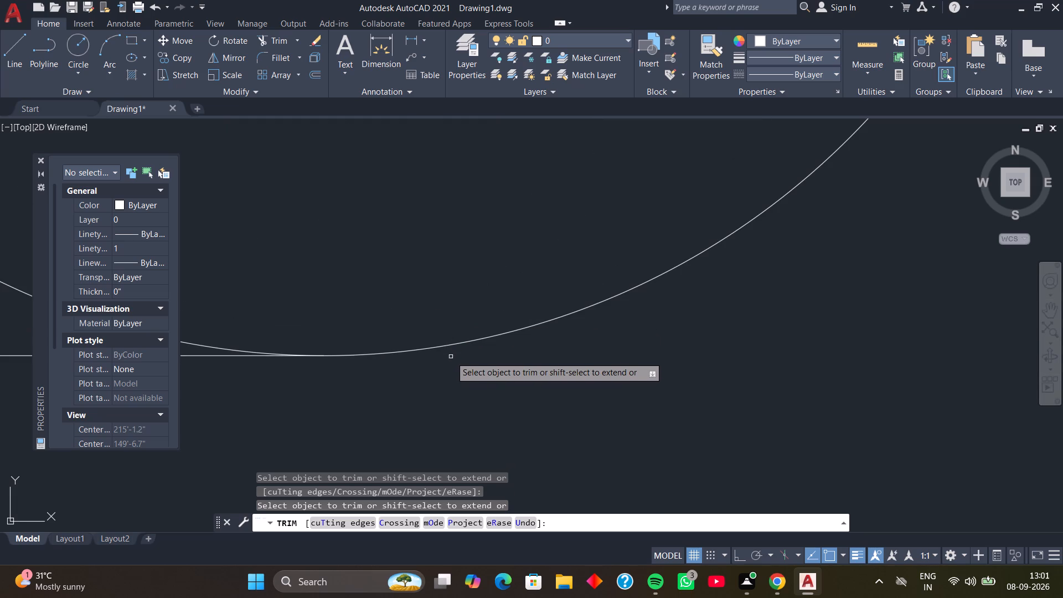
scroll(428, 379, "down", 3)
scroll(544, 396, "down", 3)
scroll(442, 395, "down", 1)
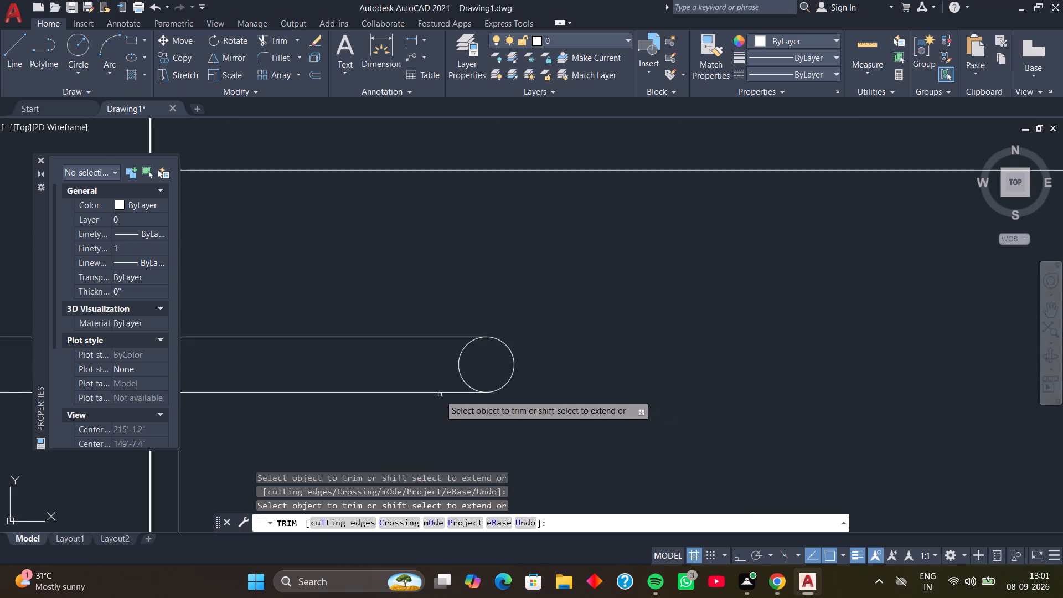
scroll(440, 395, "down", 1)
middle_click_drag(417, 403, 492, 367)
middle_click_drag(486, 382, 559, 372)
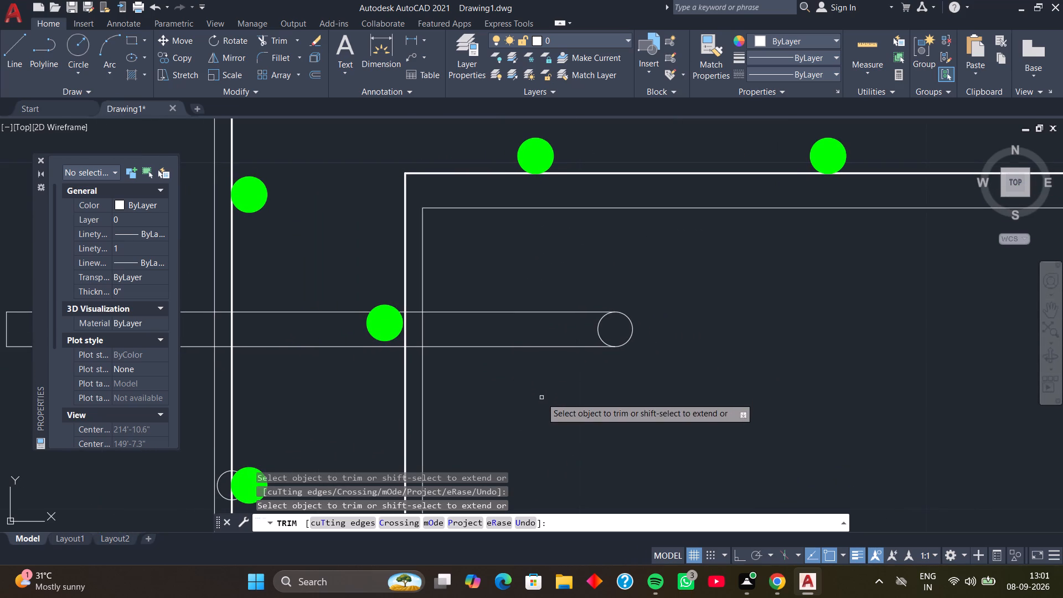
key("space")
Copy the interior end circle by its top quadrant about 1'-5" along the upper line to the band's exterior end.
left_click(636, 317)
left_click(629, 331)
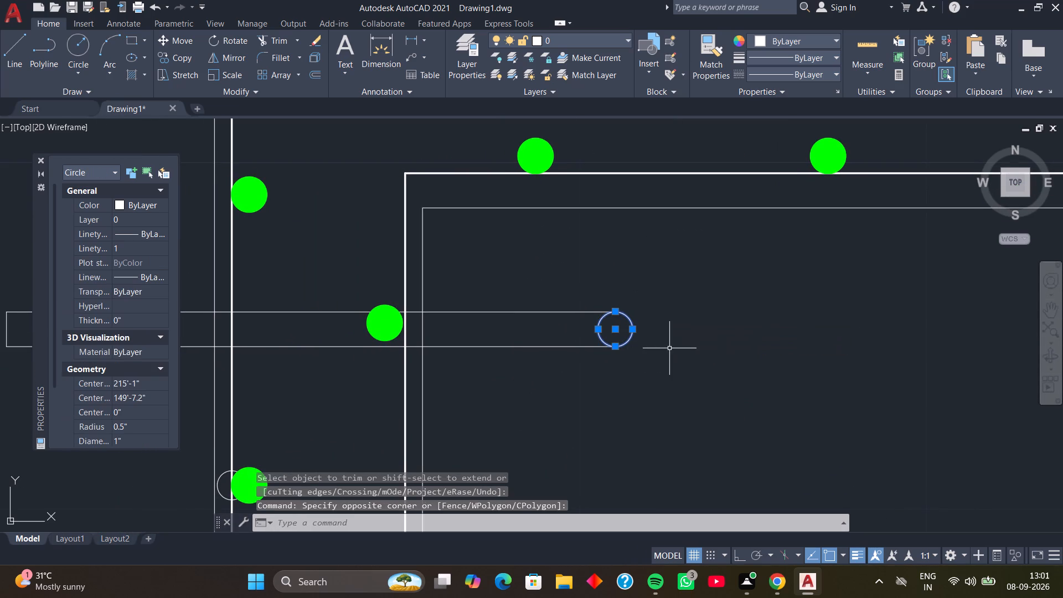
type("CO")
key("space")
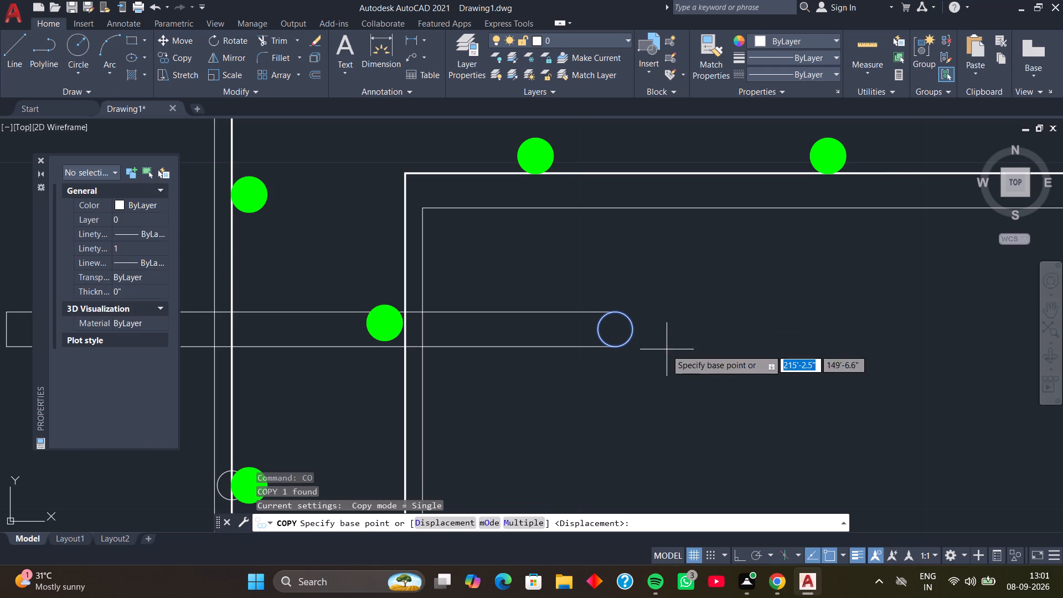
left_click(612, 315)
scroll(466, 319, "down", 2)
middle_click_drag(447, 328, 718, 347)
scroll(582, 346, "up", 5)
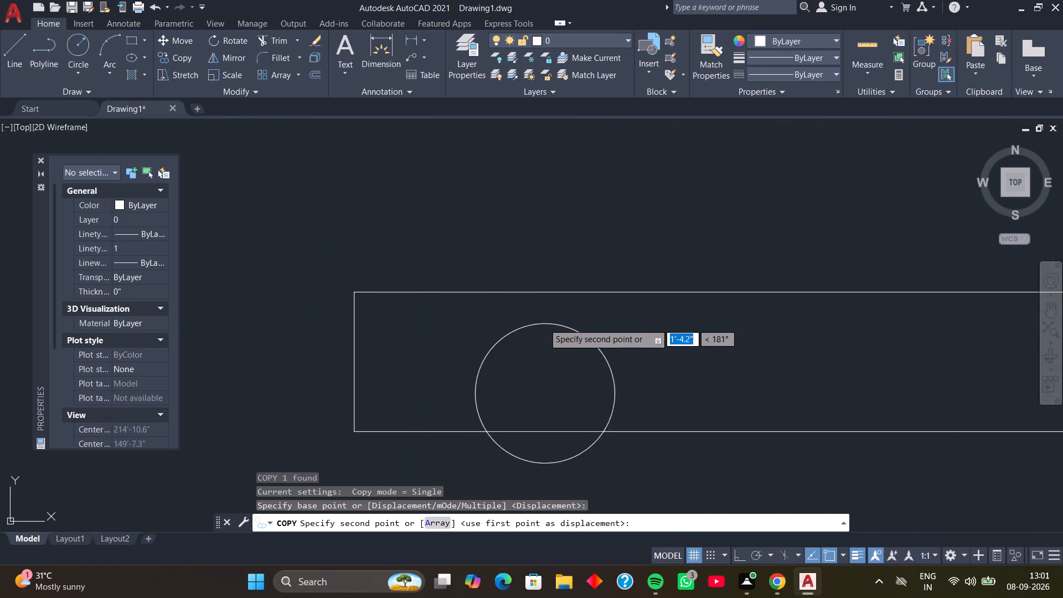
middle_click_drag(494, 306, 603, 313)
scroll(524, 307, "up", 1)
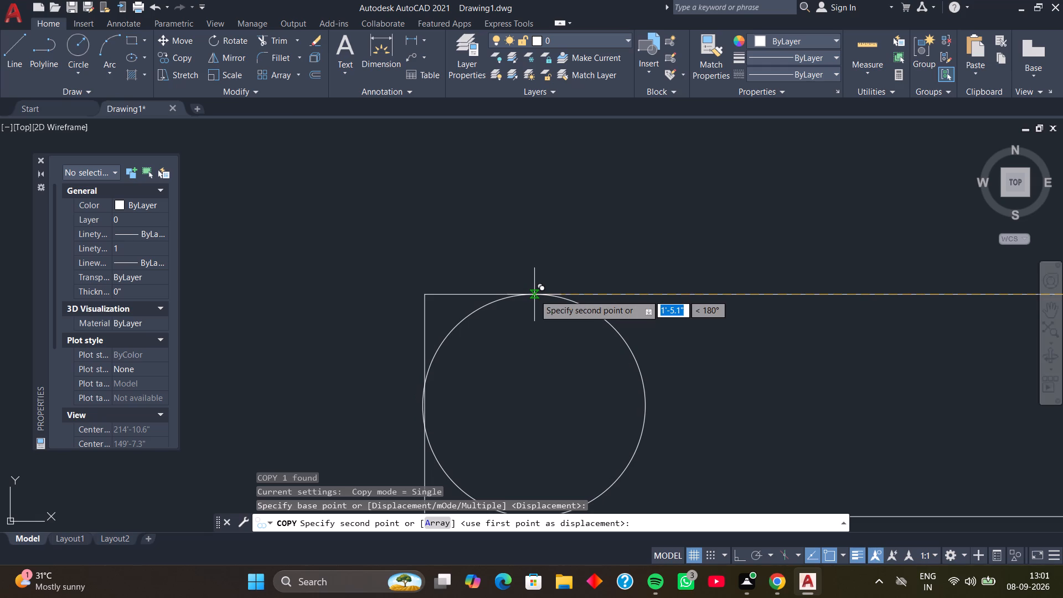
left_click(535, 295)
Trim the square corners and the vertical end line outside the copied circle at the band's exterior end.
scroll(605, 272, "down", 2)
middle_click_drag(626, 365, 607, 328)
scroll(567, 343, "up", 3)
middle_click_drag(517, 342, 537, 394)
key("t")
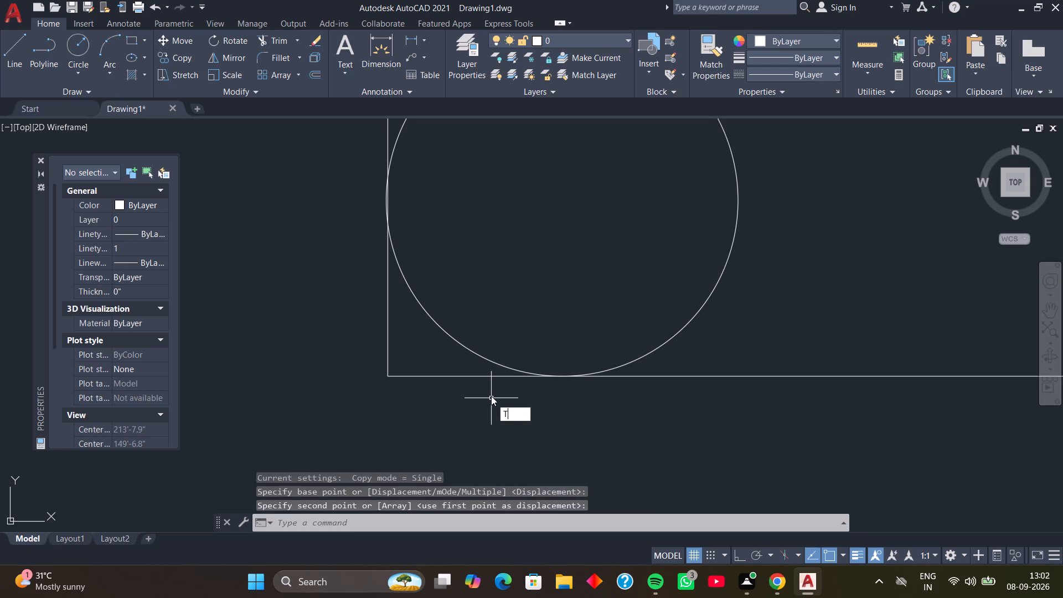
key("r")
key("space")
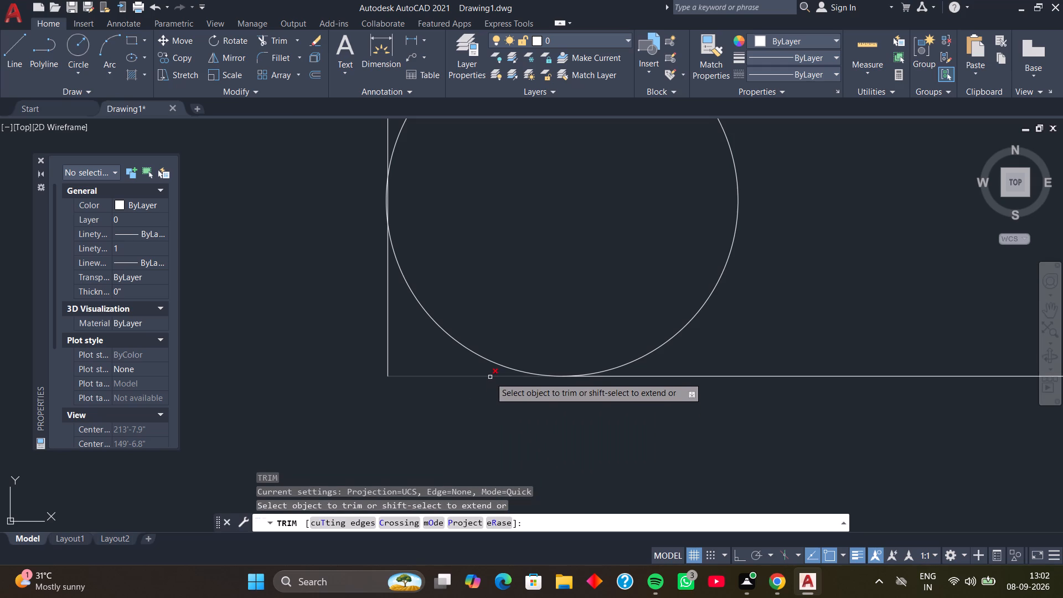
left_click(490, 377)
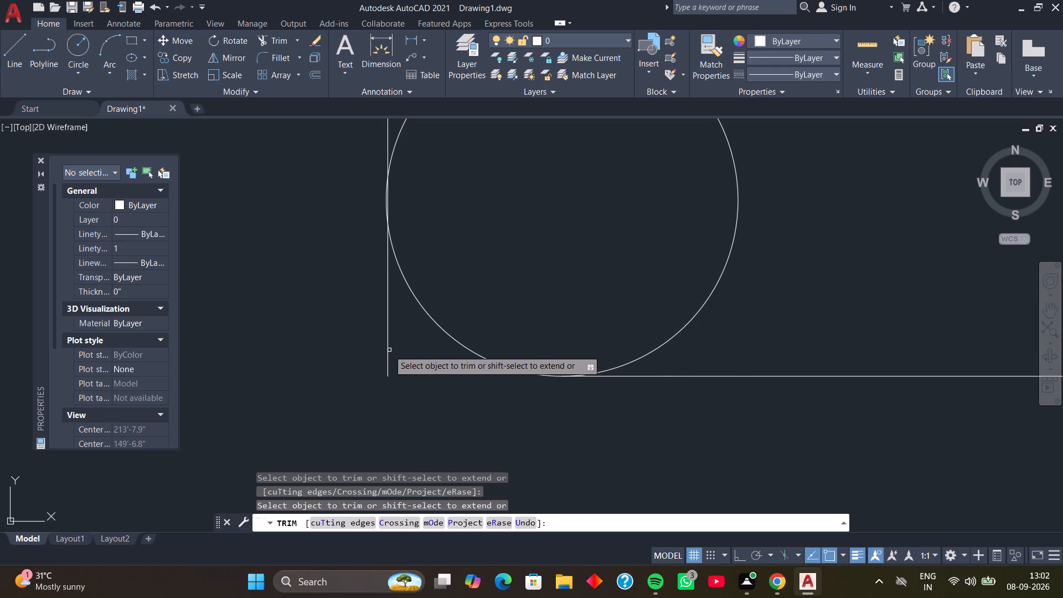
left_click(389, 350)
middle_click_drag(450, 264, 447, 382)
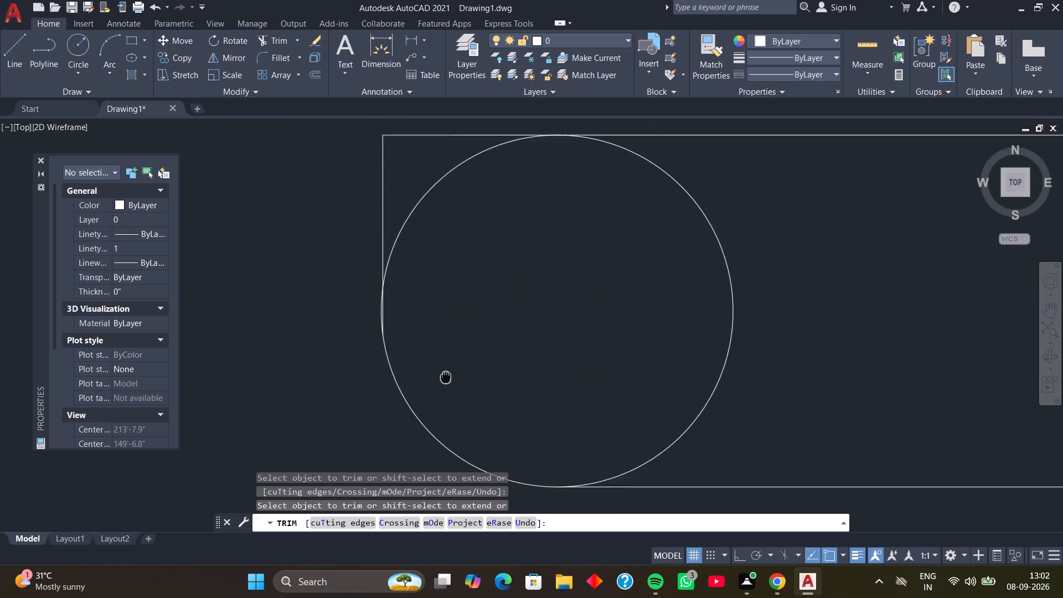
middle_click_drag(447, 382, 462, 425)
scroll(393, 362, "up", 3)
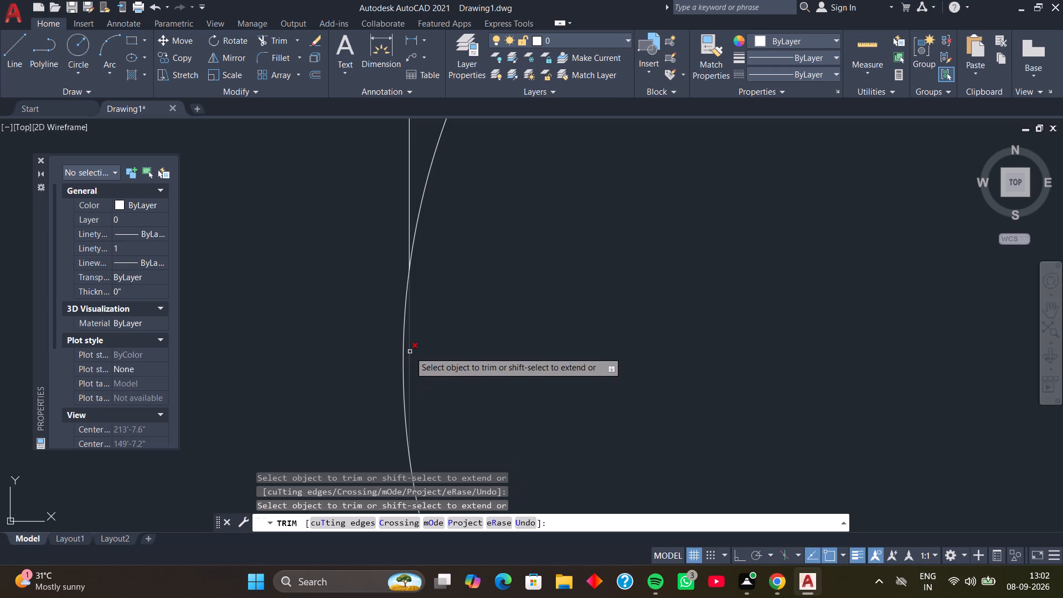
left_click(410, 352)
scroll(440, 309, "down", 2)
middle_click_drag(462, 282, 488, 448)
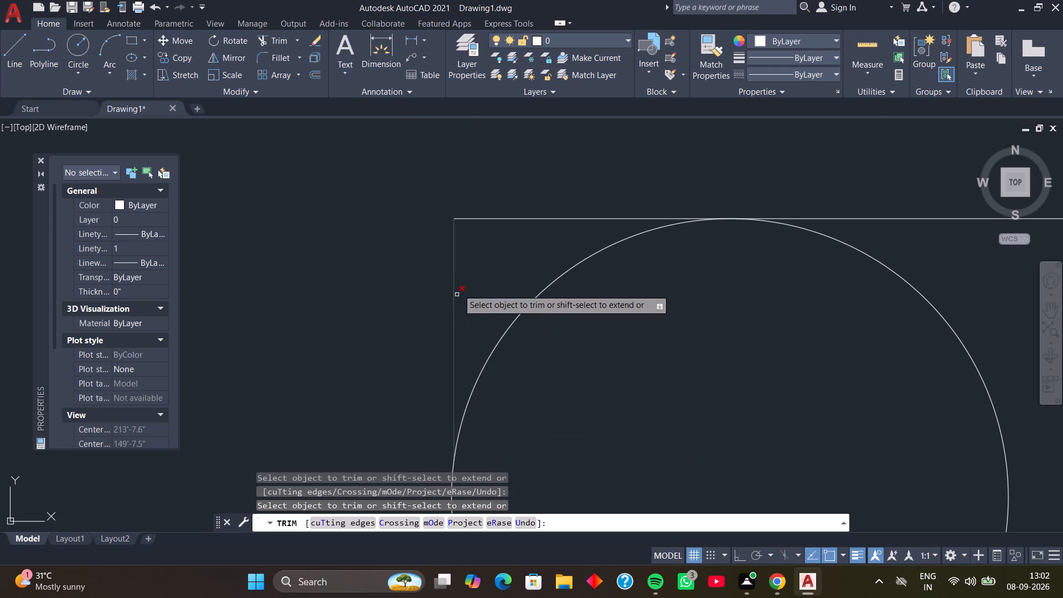
left_click_drag(486, 218, 484, 226)
left_click(452, 244)
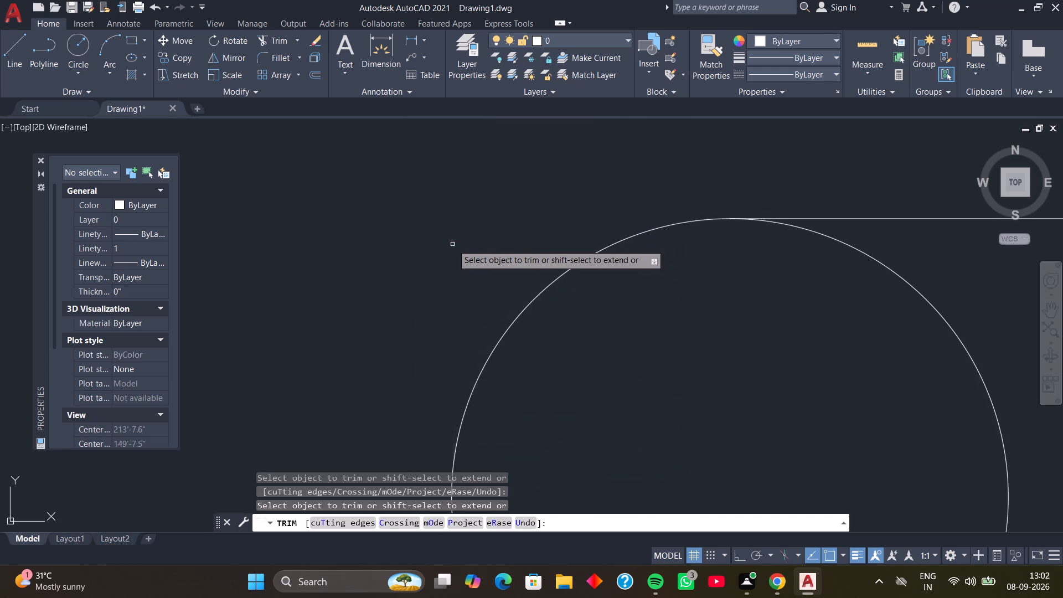
scroll(574, 341, "down", 4)
middle_click_drag(636, 403, 497, 319)
scroll(549, 366, "down", 2)
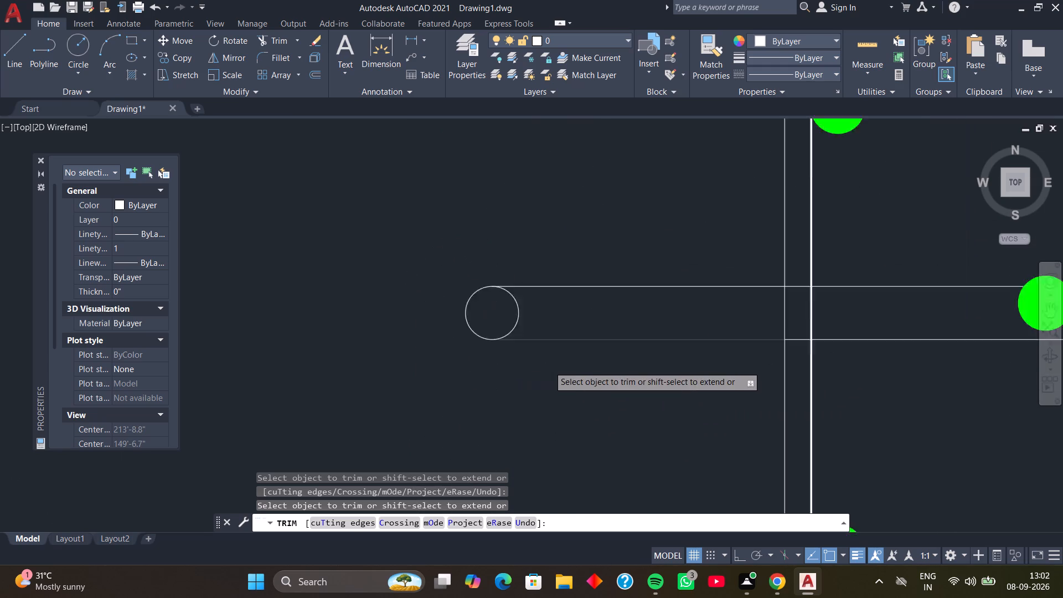
middle_click_drag(610, 400, 510, 342)
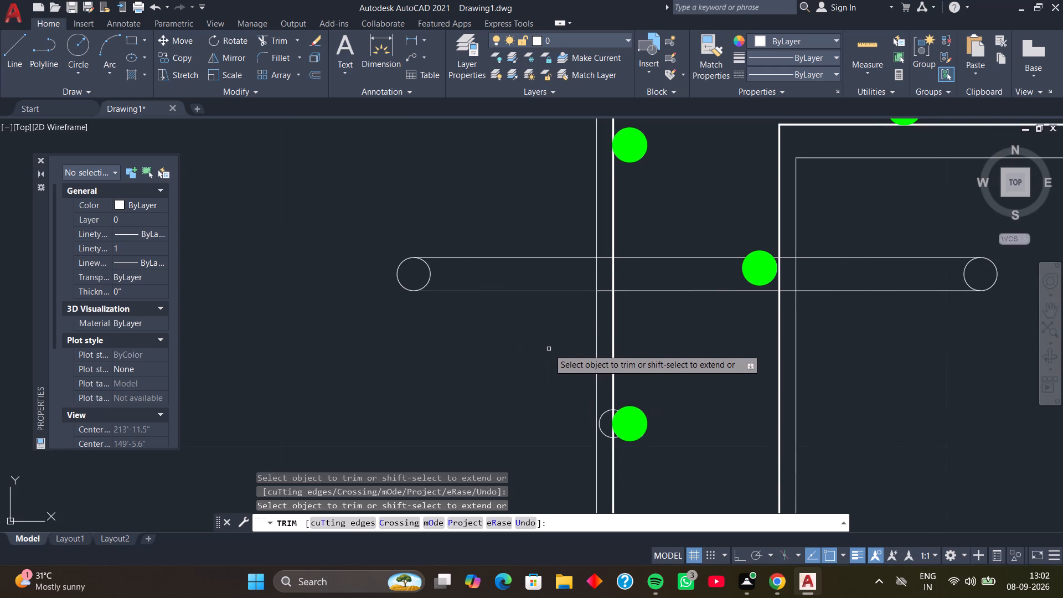
key("Escape")
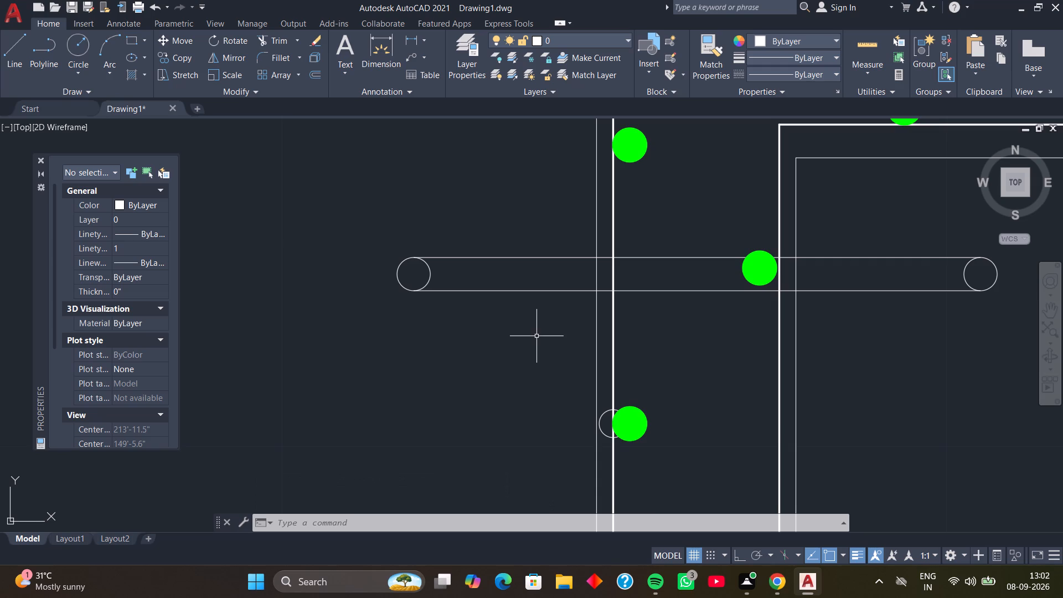
Delete the stray circular point marker on the left wall's thick outer line, just below the thin band.
scroll(540, 332, "down", 1)
middle_click_drag(524, 332, 494, 319)
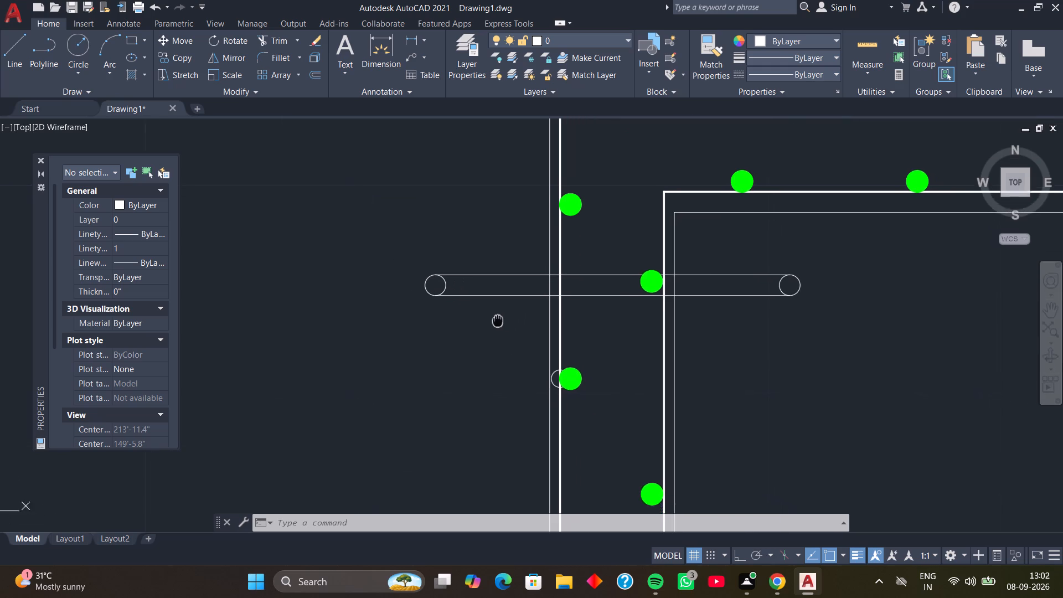
middle_click_drag(494, 319, 465, 308)
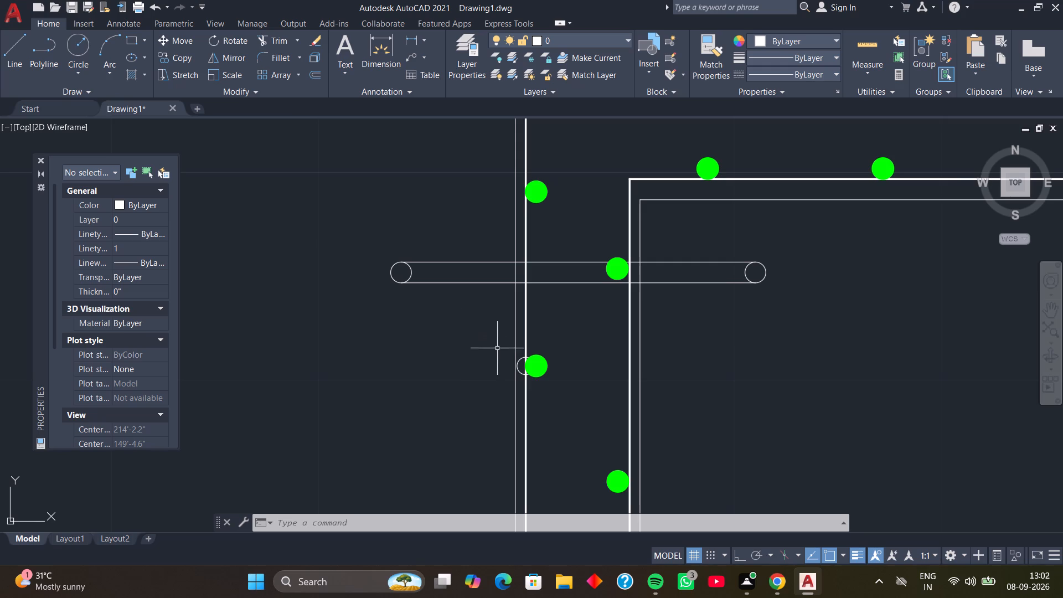
scroll(512, 360, "up", 4)
left_click(561, 347)
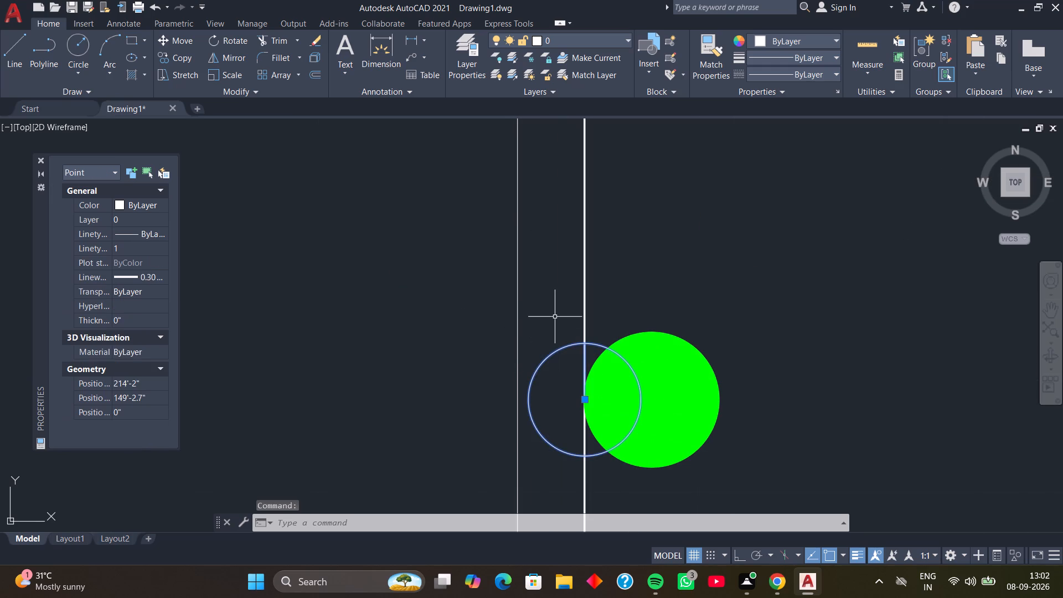
key("Delete")
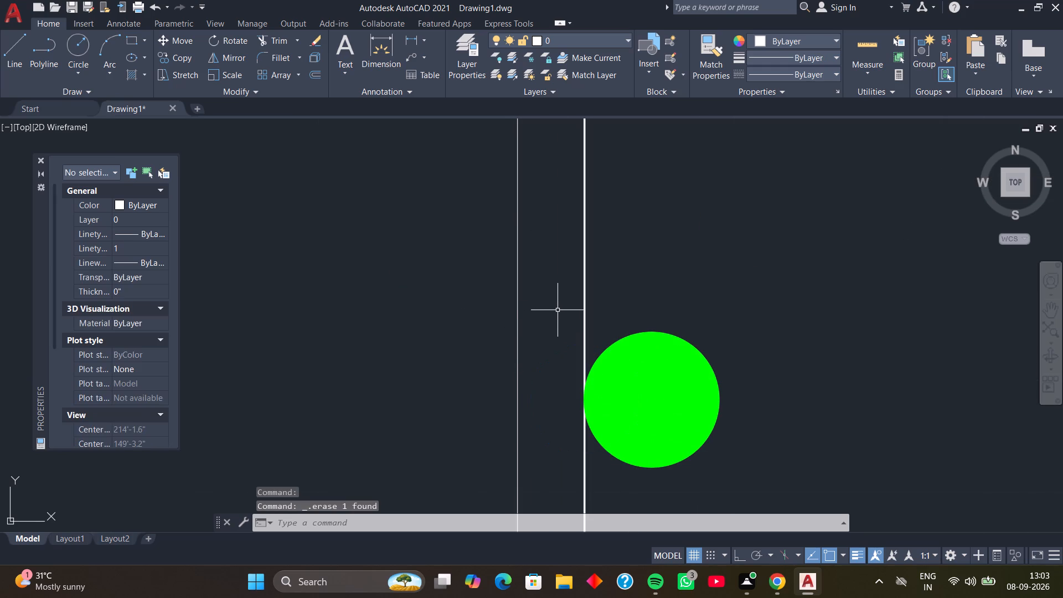
scroll(556, 320, "down", 3)
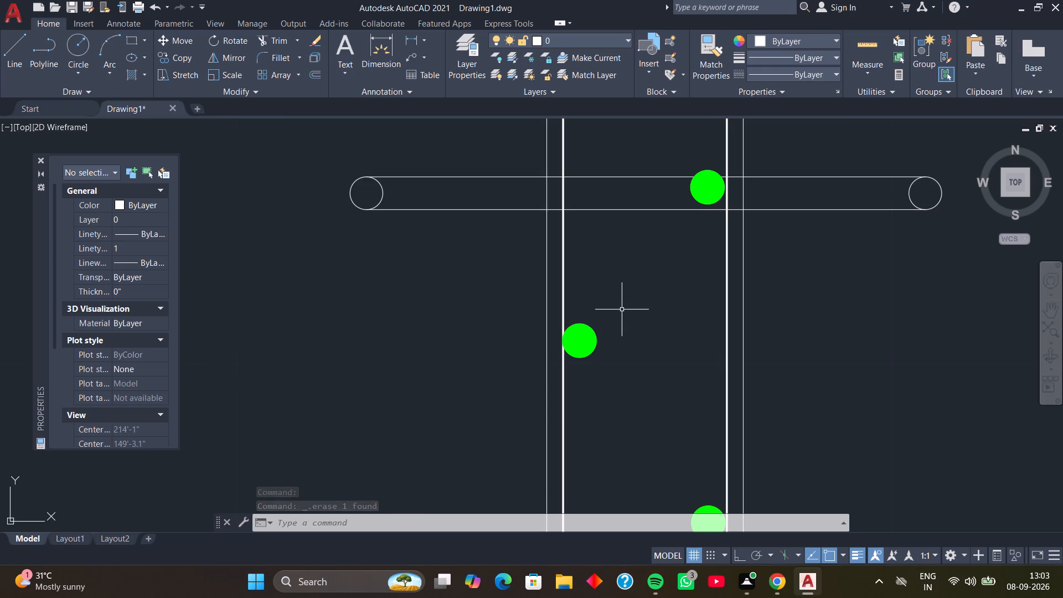
Examine the thin band at the left wall in relation to the top slab, right wall and footing across the section.
scroll(632, 310, "down", 2)
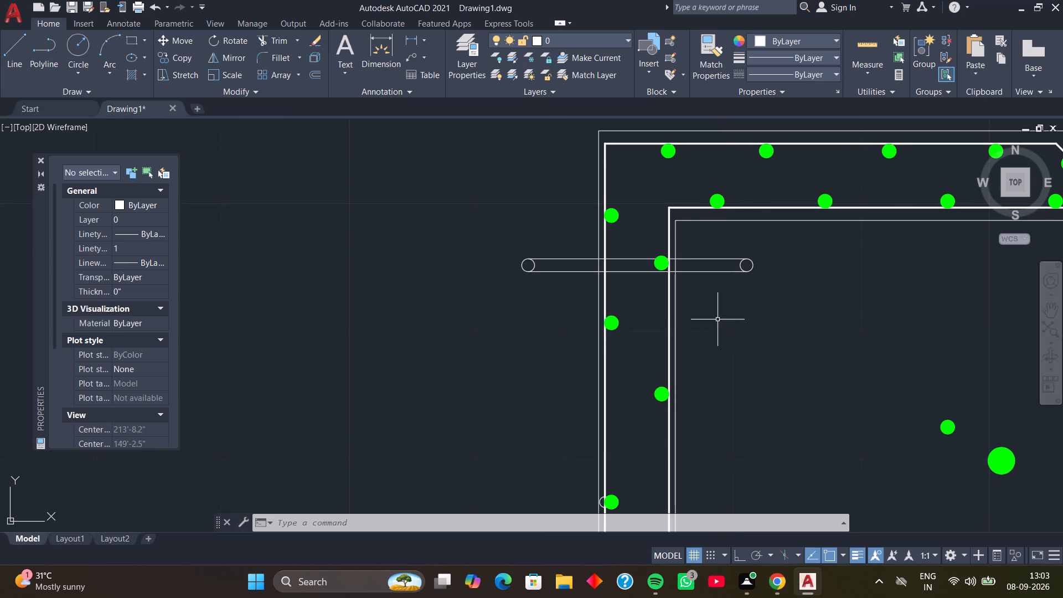
scroll(718, 319, "down", 2)
middle_click_drag(746, 329, 578, 306)
middle_click_drag(711, 299, 627, 303)
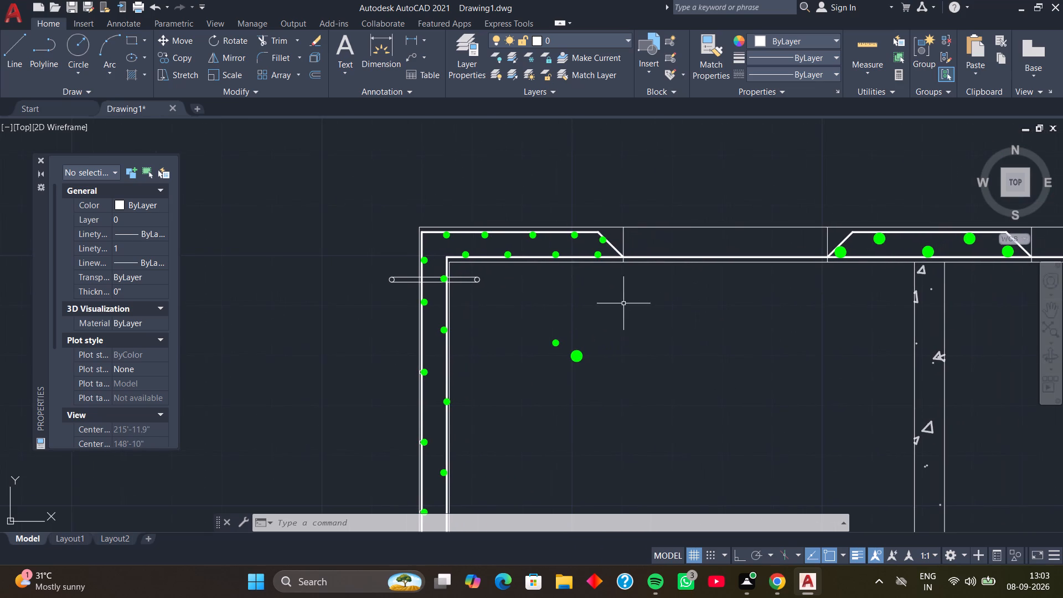
middle_click_drag(627, 312, 587, 314)
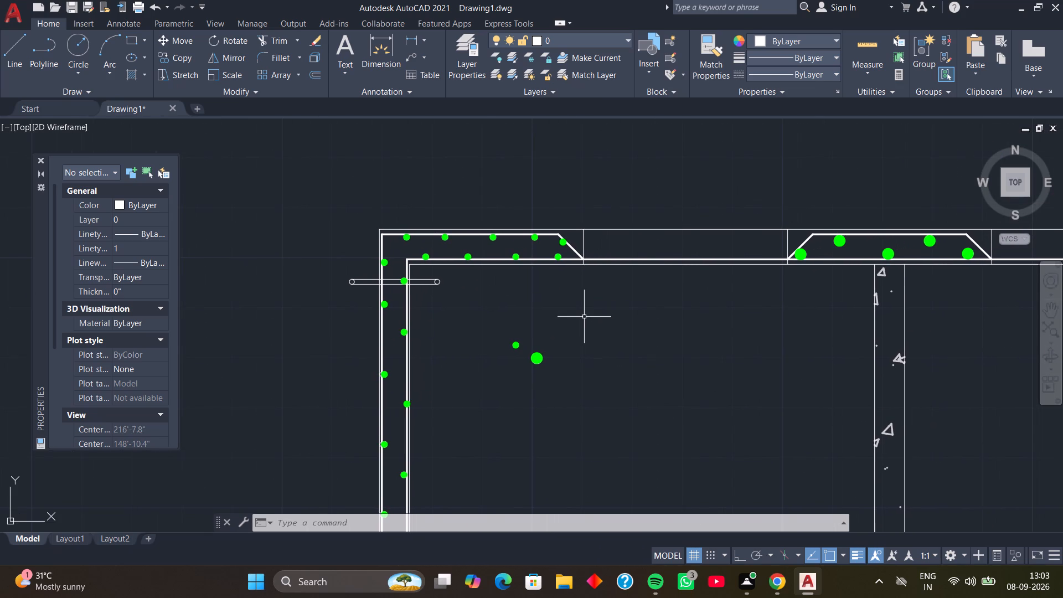
scroll(564, 330, "down", 1)
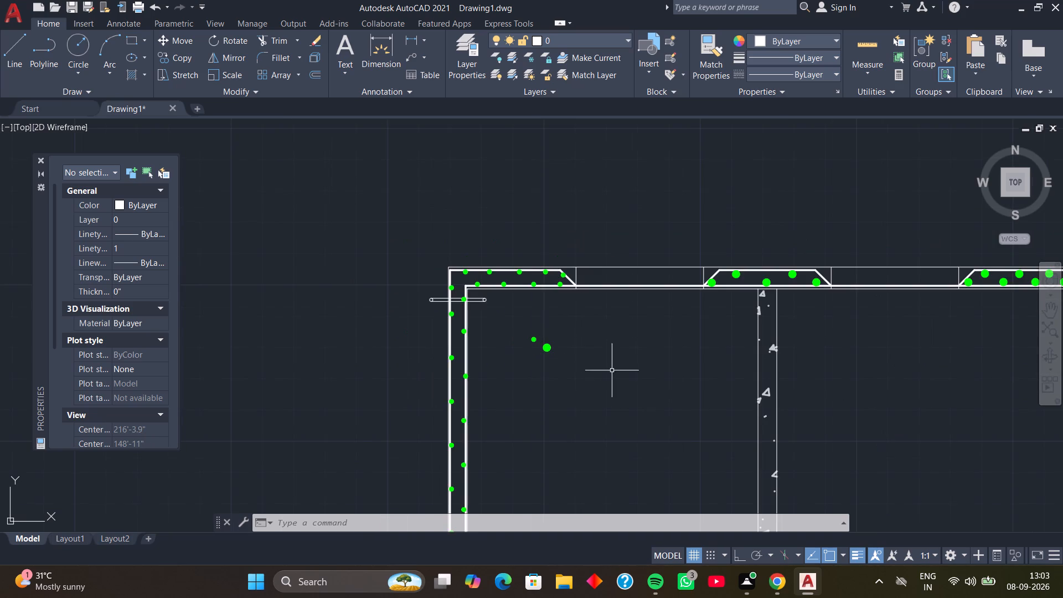
middle_click_drag(613, 373, 505, 344)
middle_click_drag(571, 279, 502, 313)
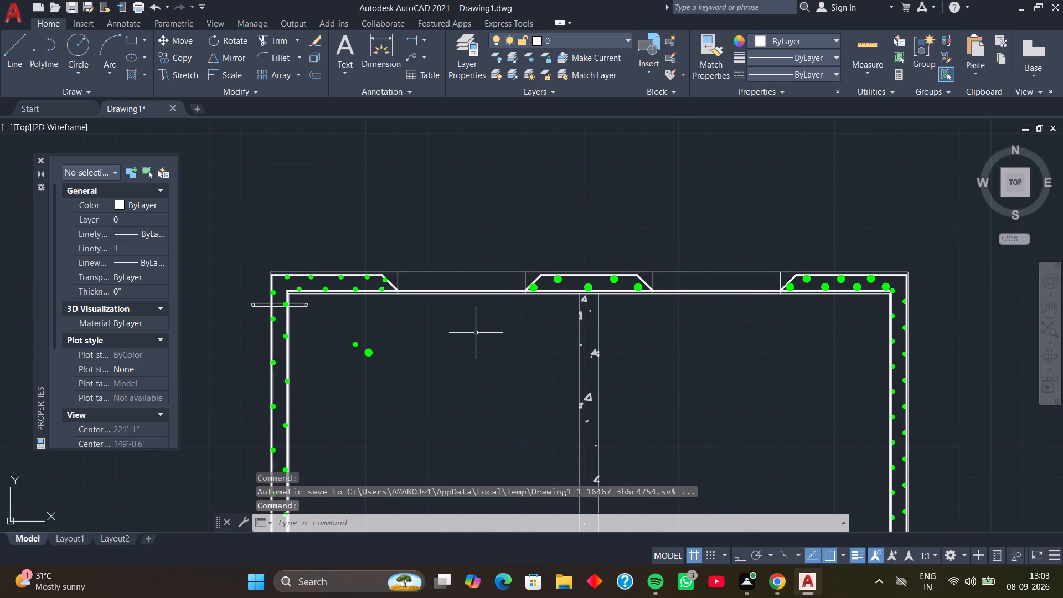
scroll(470, 356, "down", 1)
middle_click_drag(478, 403, 463, 303)
middle_click_drag(479, 359, 474, 352)
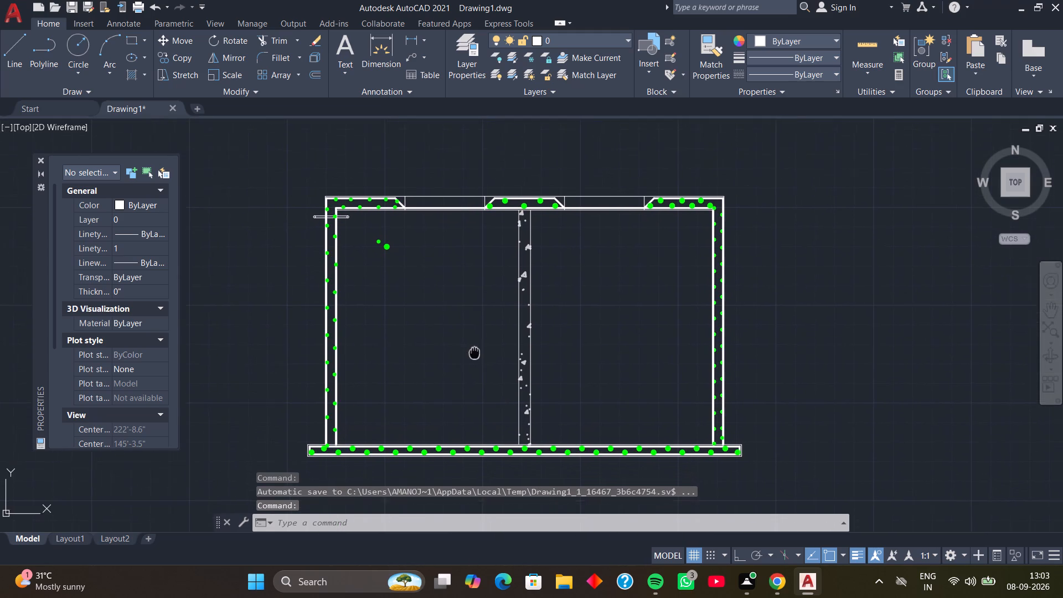
middle_click_drag(474, 352, 473, 345)
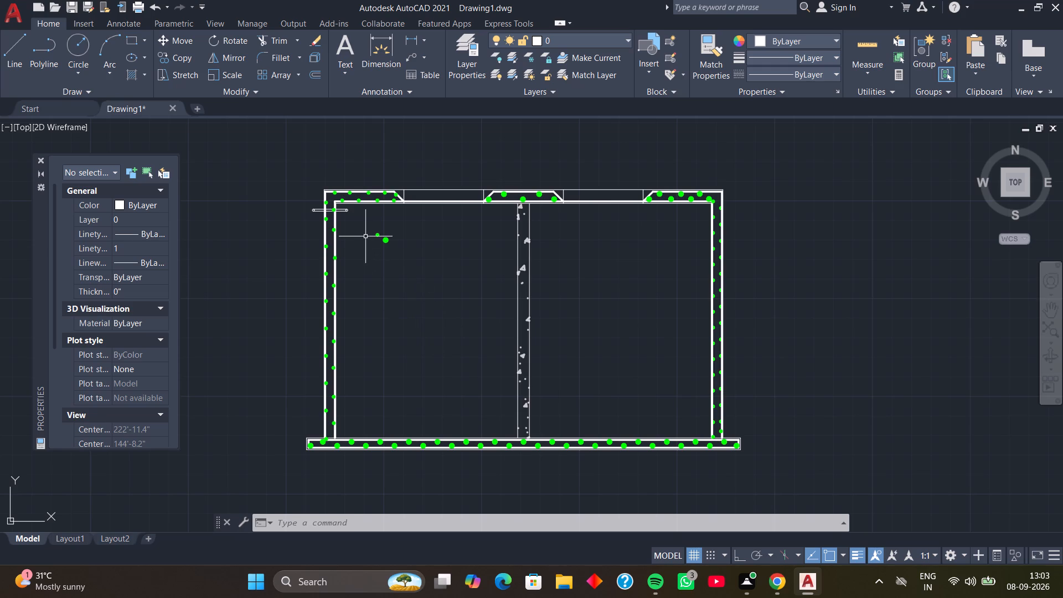
Copy the complete thin band with both end circles about 16'-6" horizontally, from the left wall's thick outer line to the right wall's thick inner line.
middle_click_drag(358, 220, 436, 282)
scroll(371, 282, "up", 3)
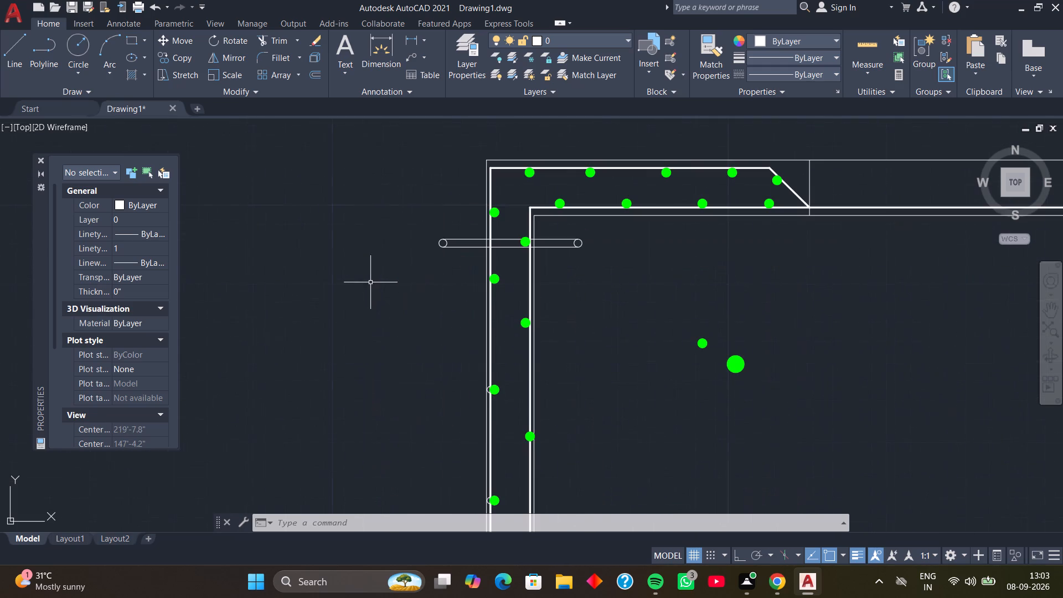
left_click_drag(397, 225, 401, 237)
left_click(454, 265)
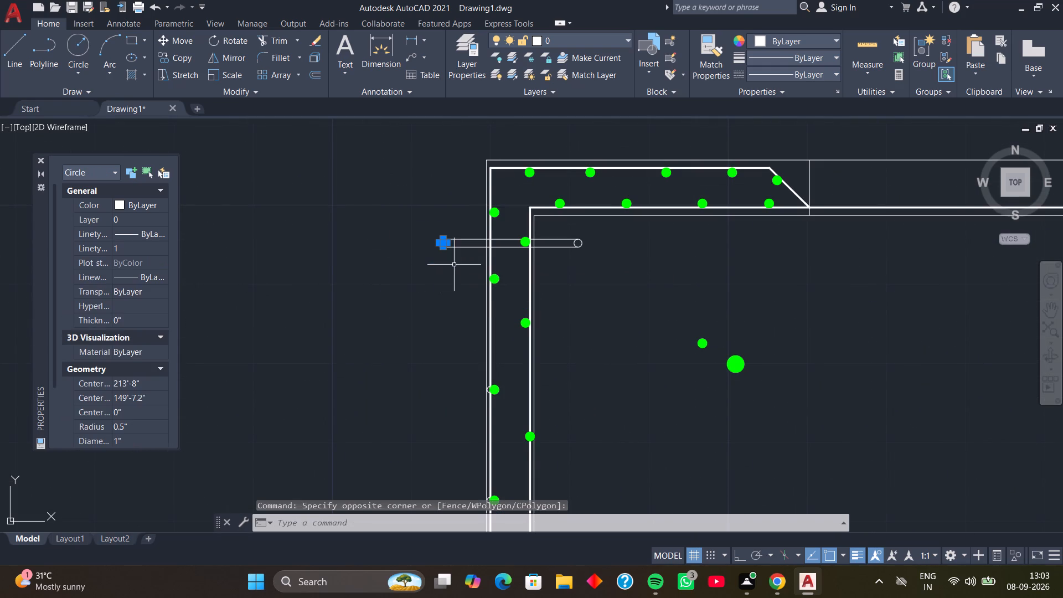
left_click(599, 236)
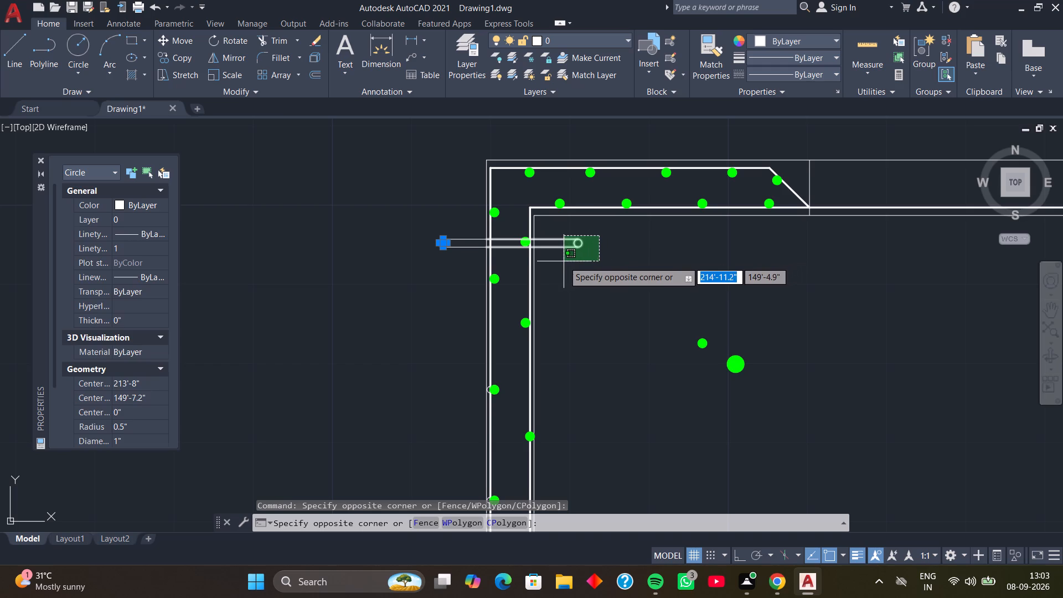
left_click(564, 261)
scroll(473, 255, "up", 4)
middle_click_drag(474, 249, 442, 303)
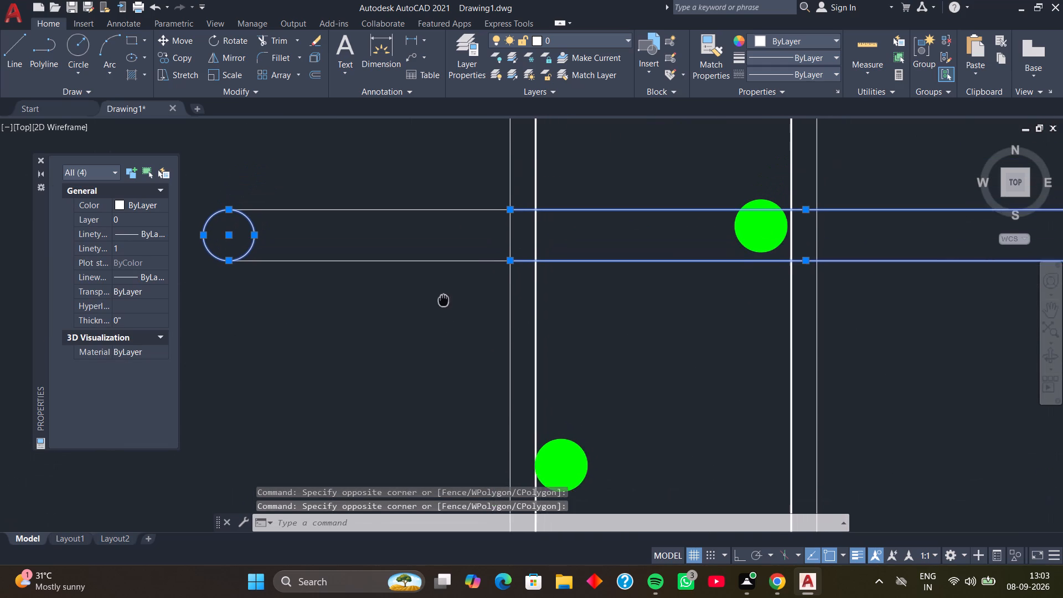
middle_click_drag(442, 303, 440, 308)
left_click_drag(482, 198, 478, 209)
left_click(411, 324)
scroll(501, 294, "down", 2)
middle_click_drag(603, 343, 502, 333)
middle_click_drag(629, 332, 595, 363)
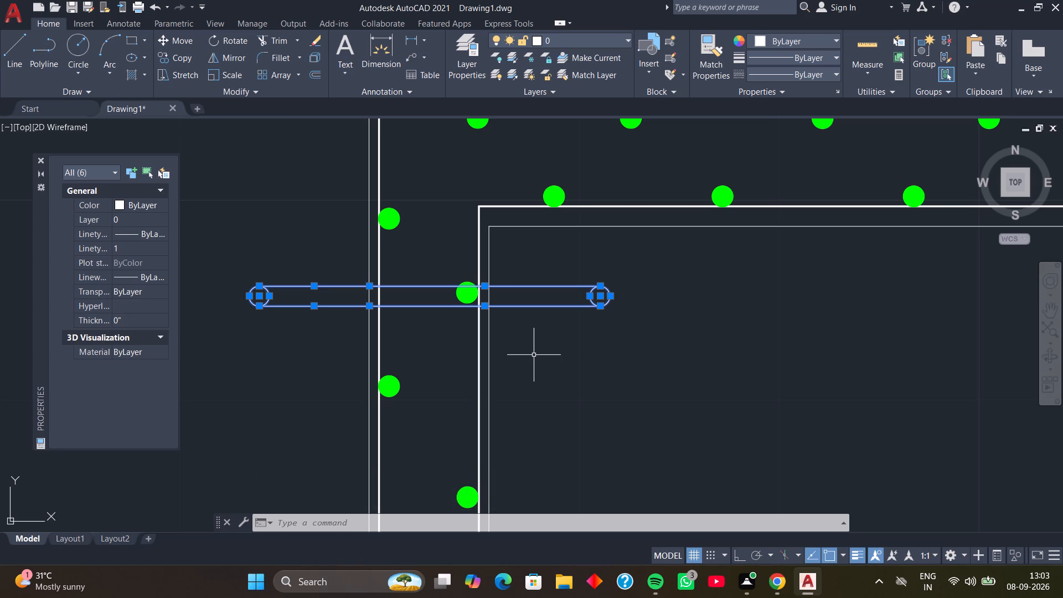
middle_click_drag(438, 338, 441, 368)
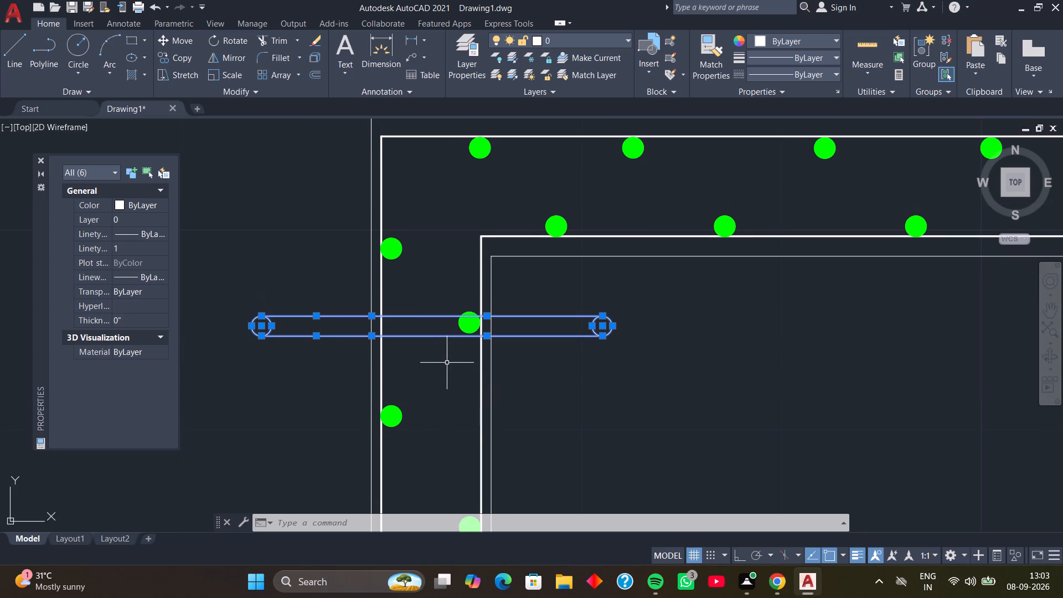
key("c")
type("O")
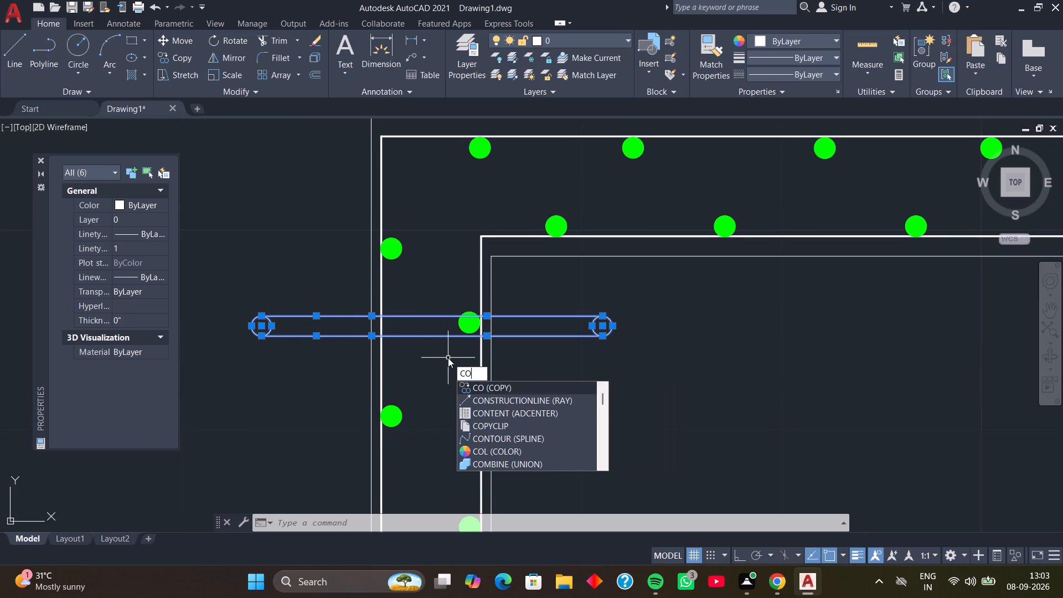
key("space")
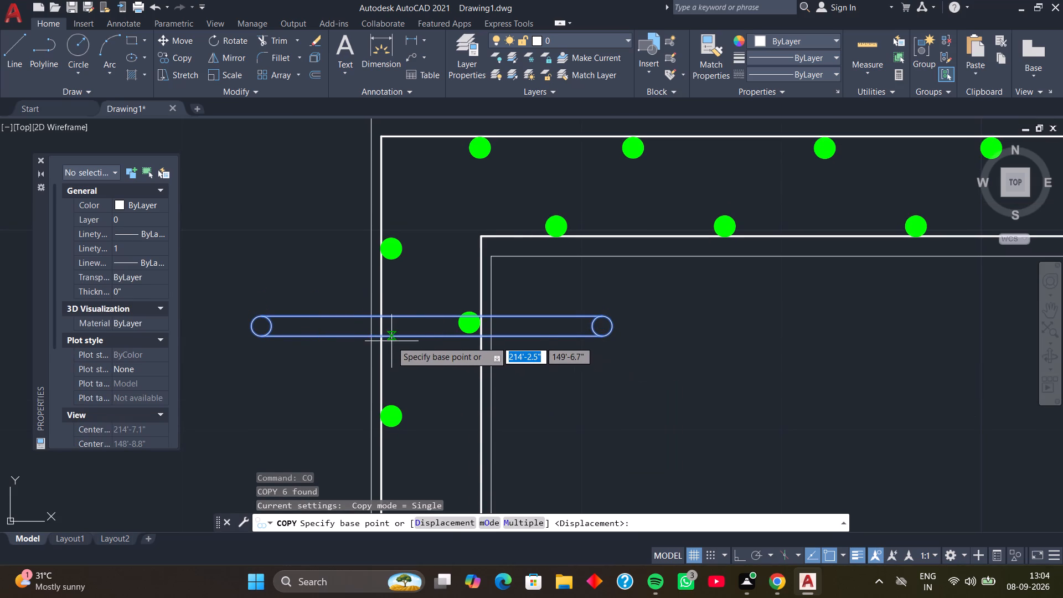
scroll(391, 341, "up", 2)
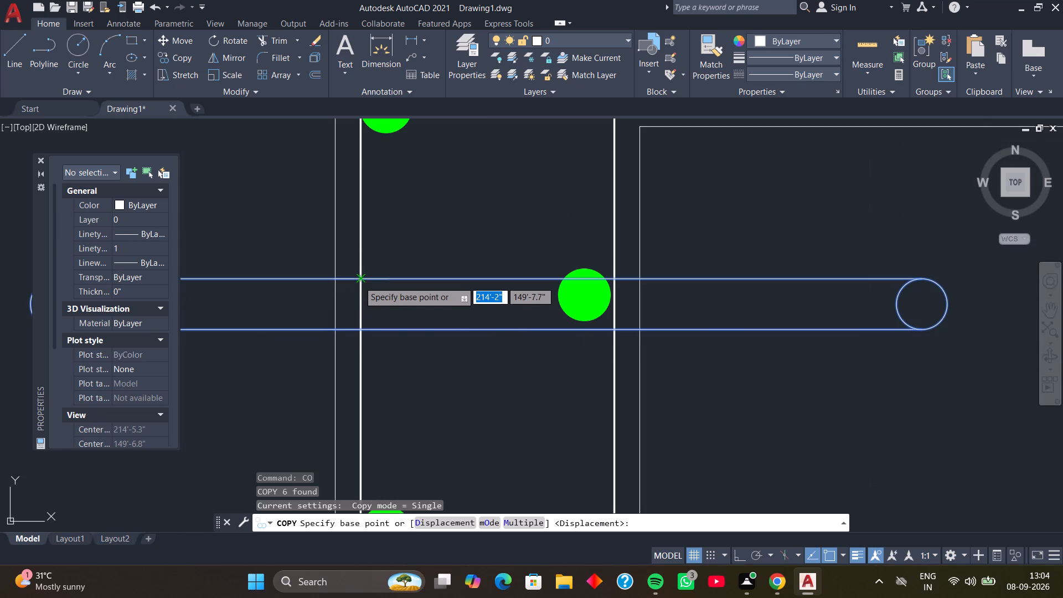
left_click(359, 281)
scroll(738, 310, "down", 1)
middle_click_drag(739, 317, 407, 365)
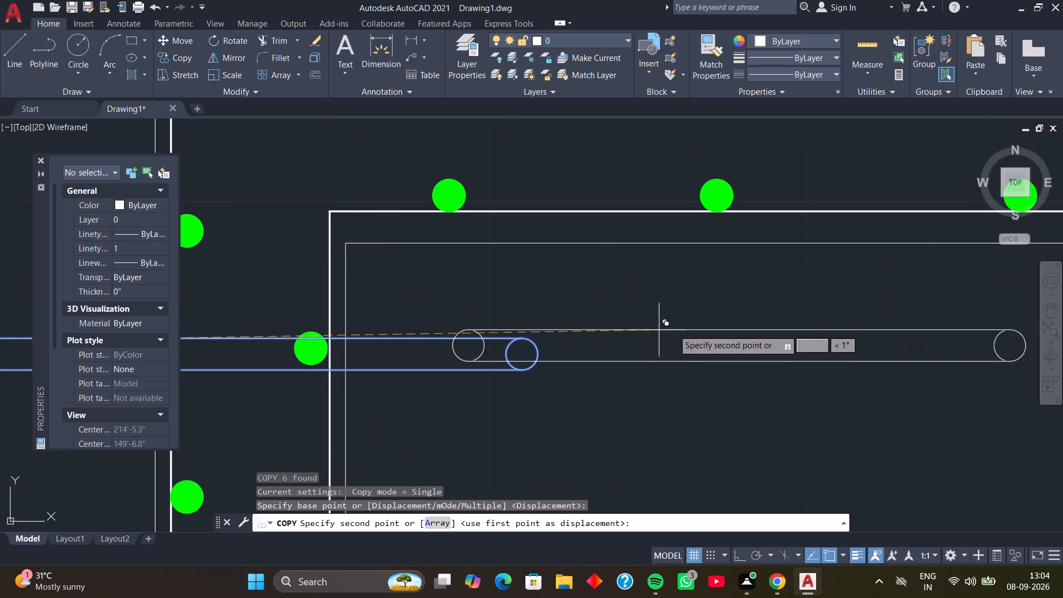
key("F8")
scroll(675, 329, "down", 3)
middle_click_drag(678, 329, 385, 339)
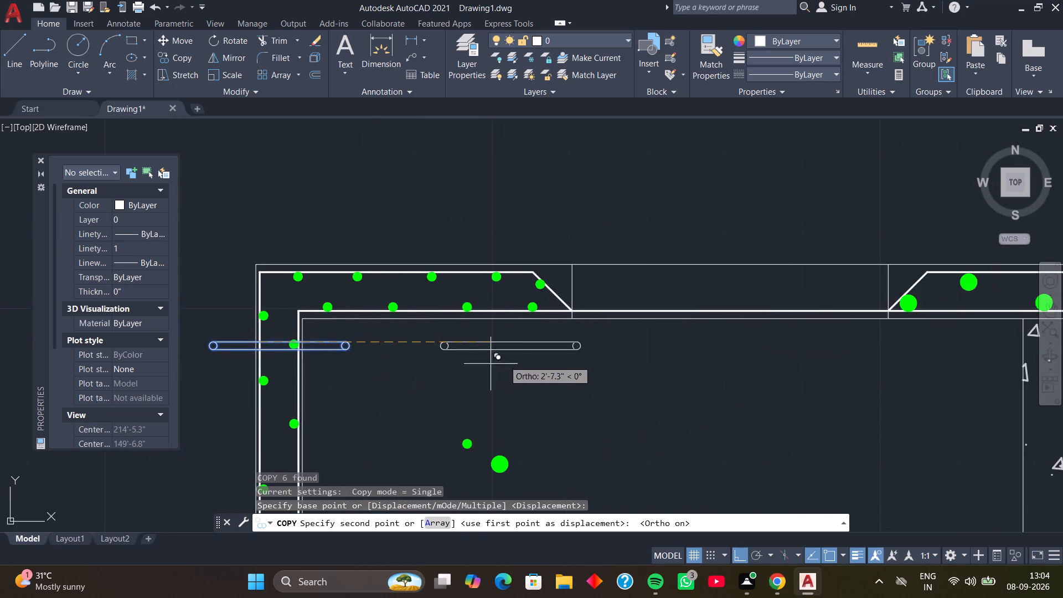
scroll(507, 359, "down", 3)
middle_click_drag(659, 382, 479, 397)
scroll(621, 386, "up", 3)
middle_click_drag(647, 373, 572, 441)
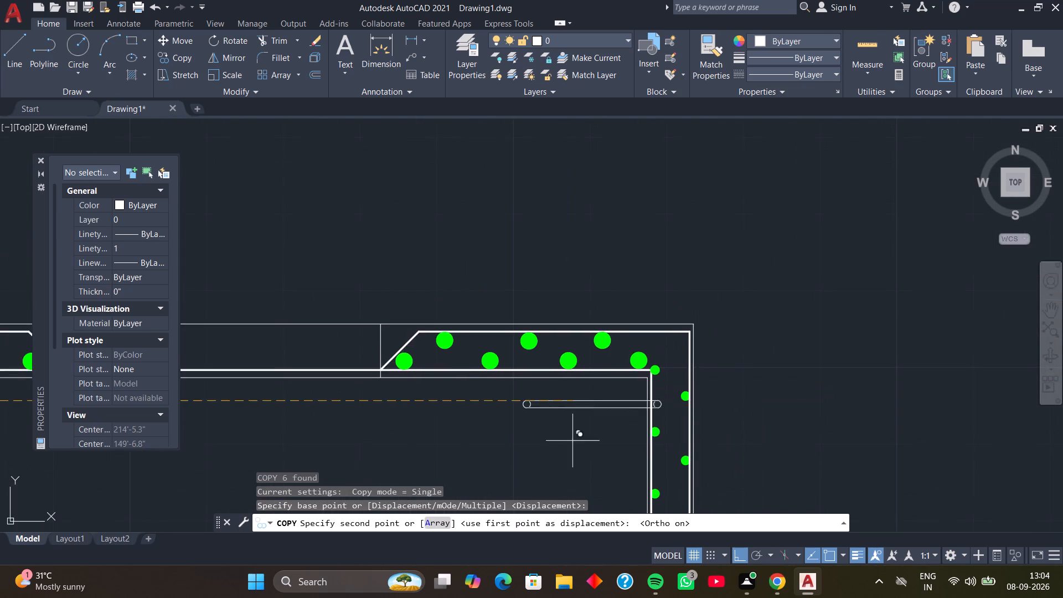
scroll(624, 403, "up", 3)
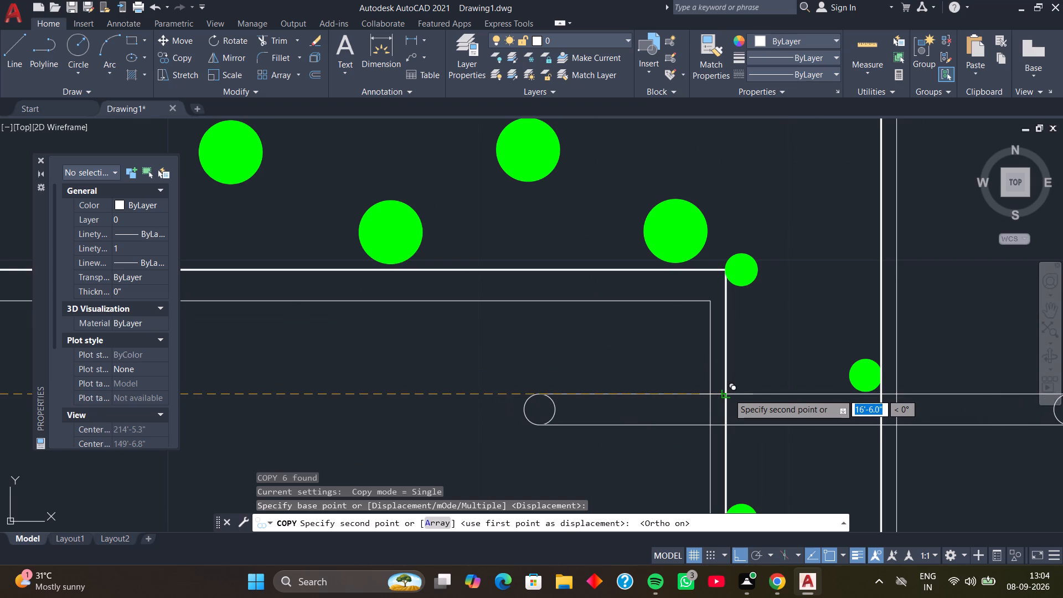
left_click(729, 394)
scroll(674, 372, "down", 3)
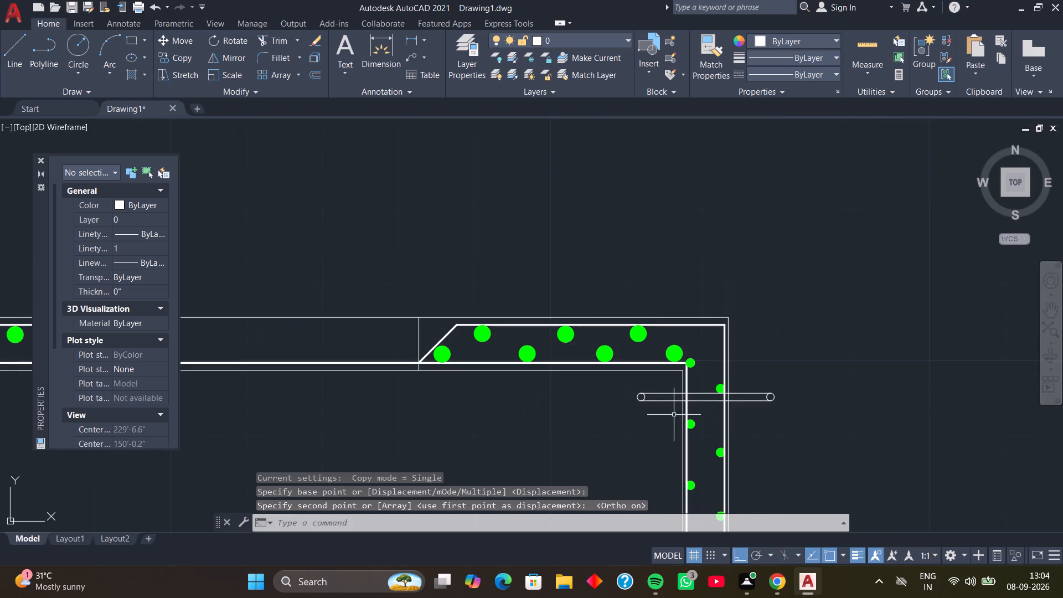
middle_click_drag(643, 427, 676, 376)
scroll(662, 377, "down", 2)
middle_click_drag(626, 396, 693, 377)
middle_click_drag(607, 377, 644, 375)
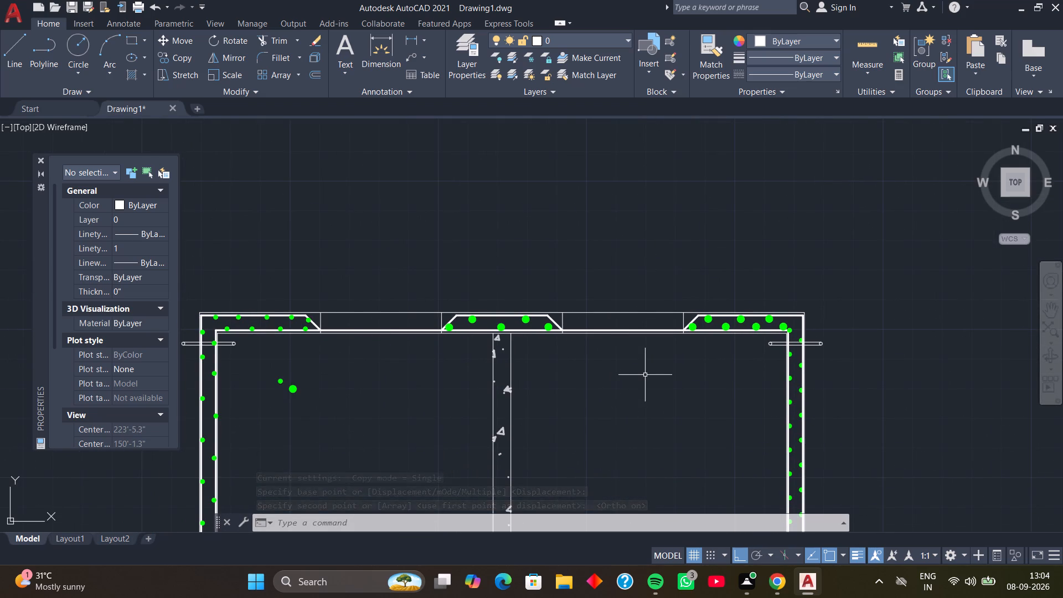
key("F8")
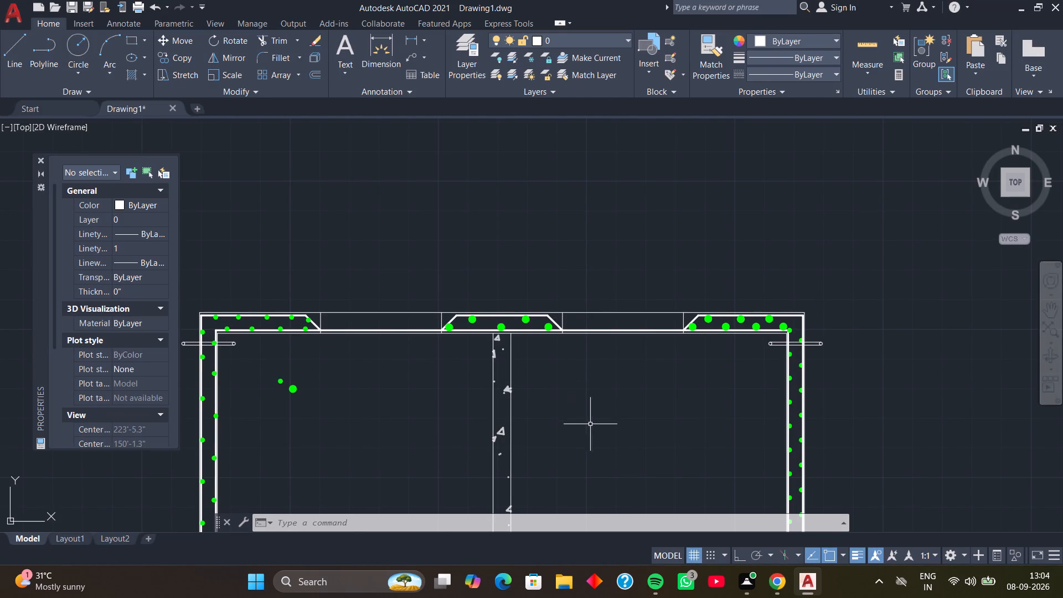
middle_click_drag(594, 425, 595, 384)
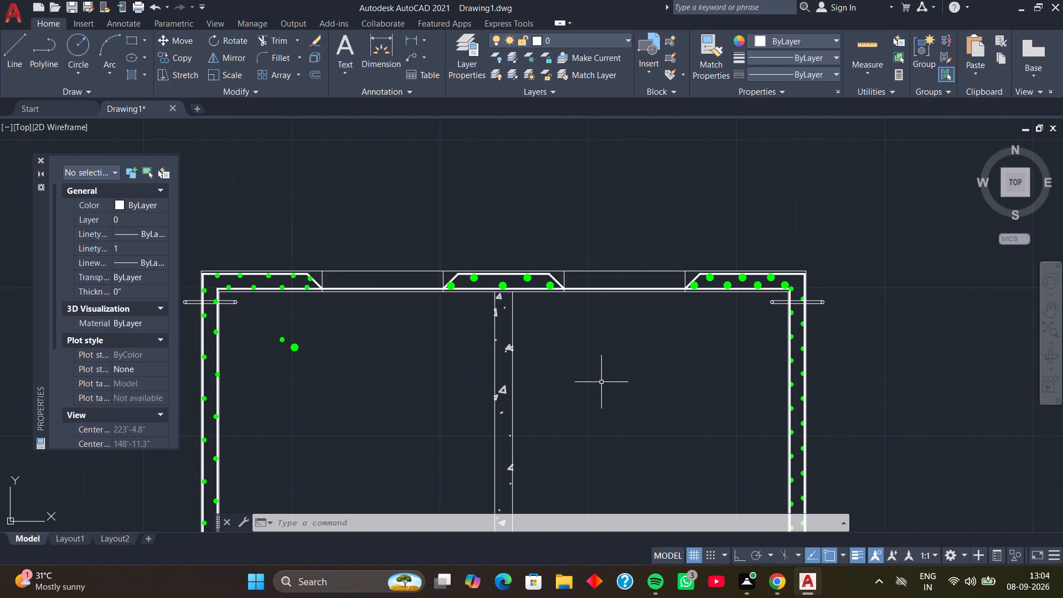
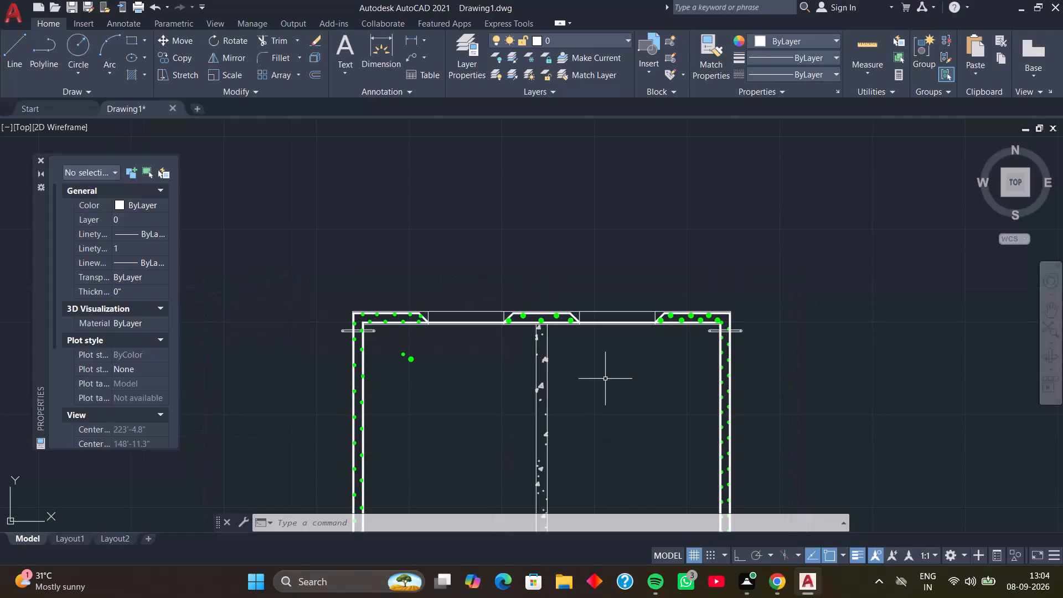
Set up the plot with the previous plot settings, window the whole wall-and-footing section as the plot area, and apply it to the layout.
middle_click_drag(611, 398, 626, 281)
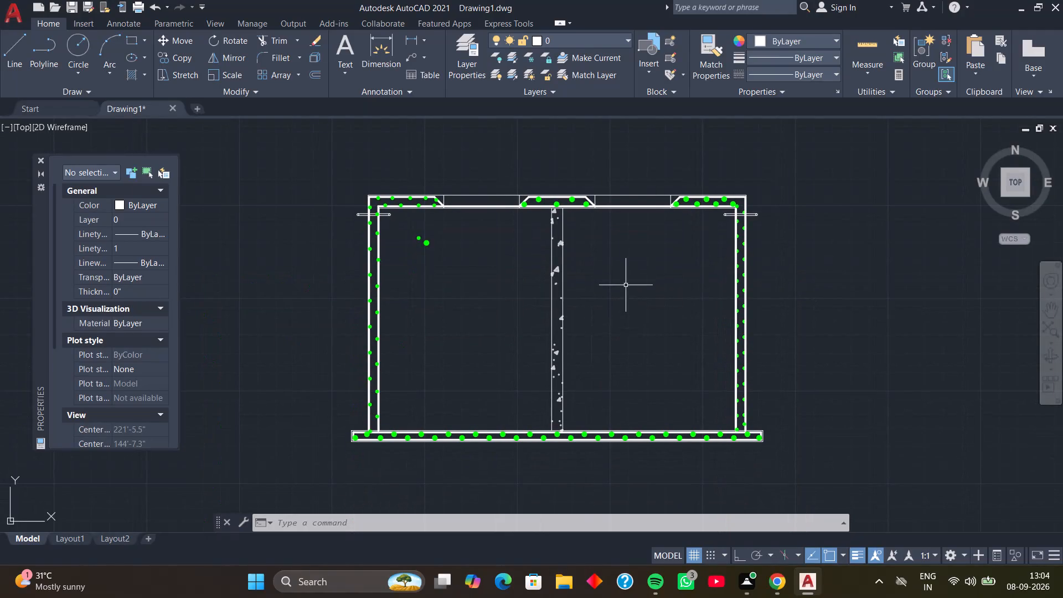
middle_click_drag(668, 284, 656, 290)
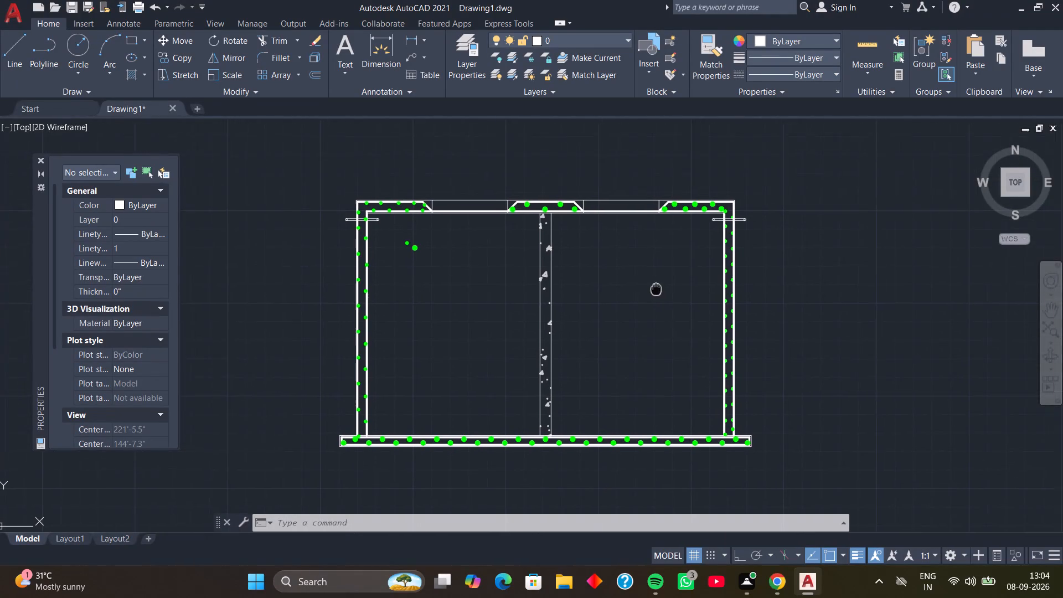
middle_click_drag(656, 290, 645, 299)
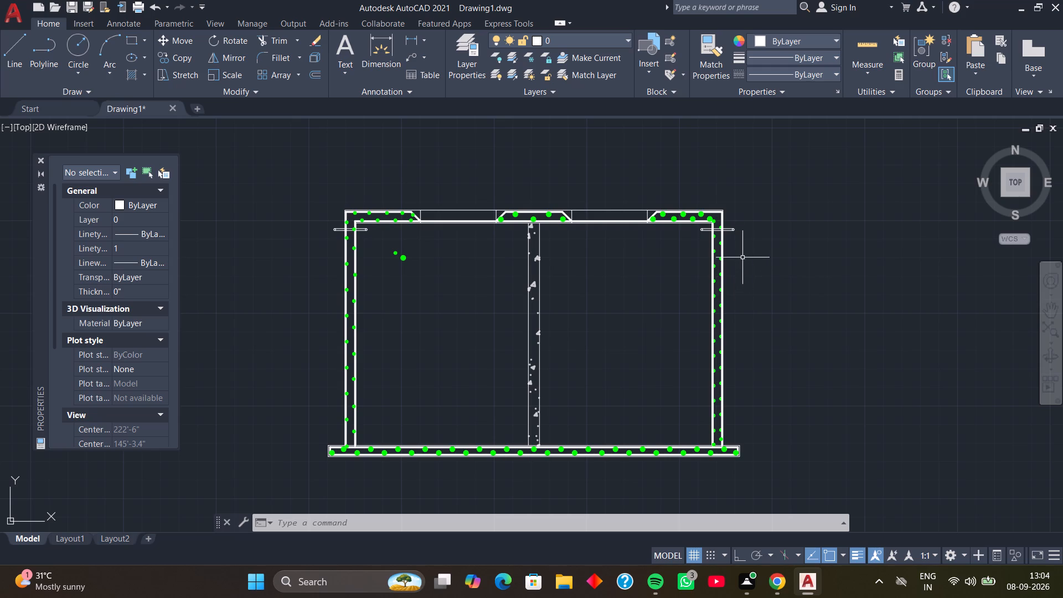
middle_click_drag(753, 250, 719, 281)
scroll(649, 259, "up", 3)
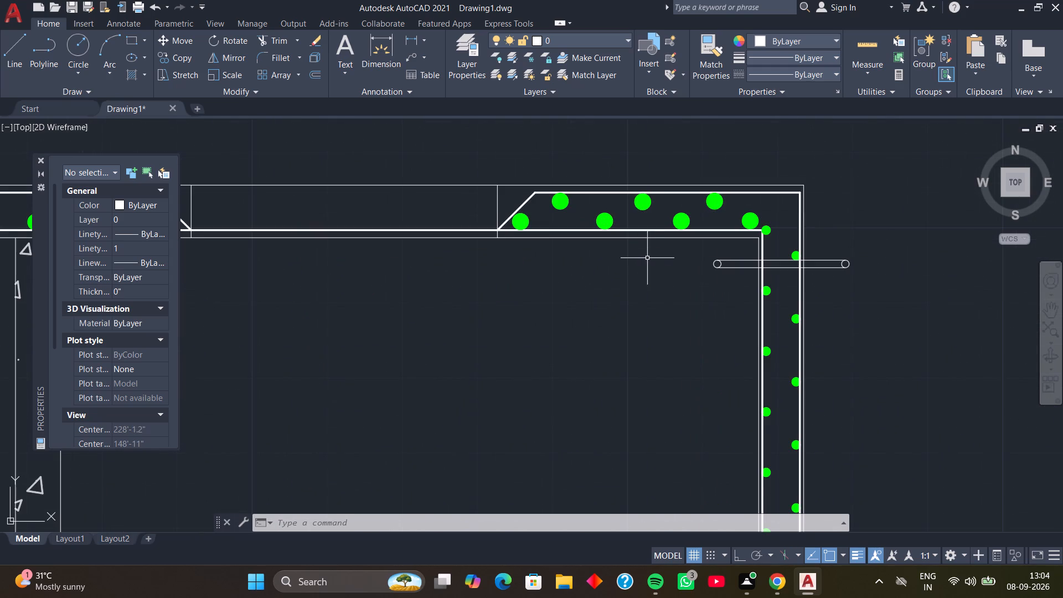
middle_click_drag(639, 258, 644, 308)
type("PLOT")
key("Return")
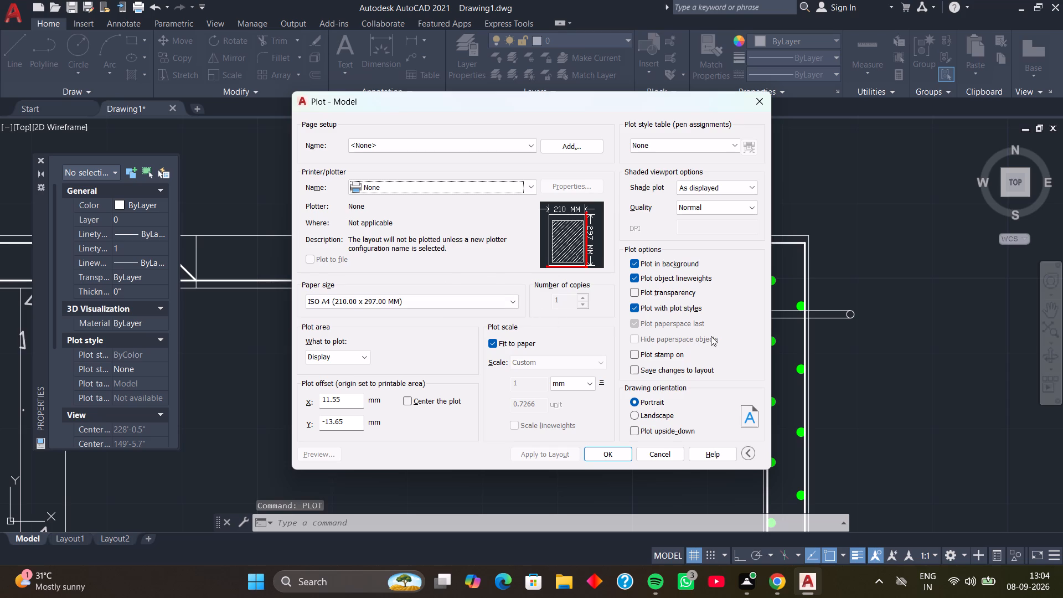
left_click(534, 142)
left_click(525, 163)
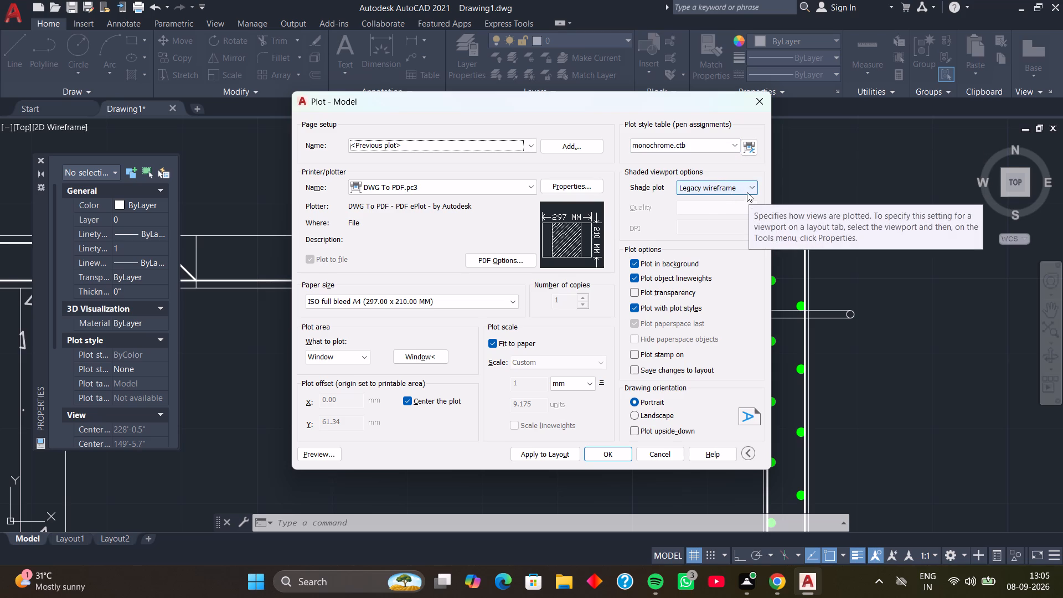
left_click(419, 354)
scroll(410, 289, "down", 3)
middle_click_drag(429, 330, 637, 231)
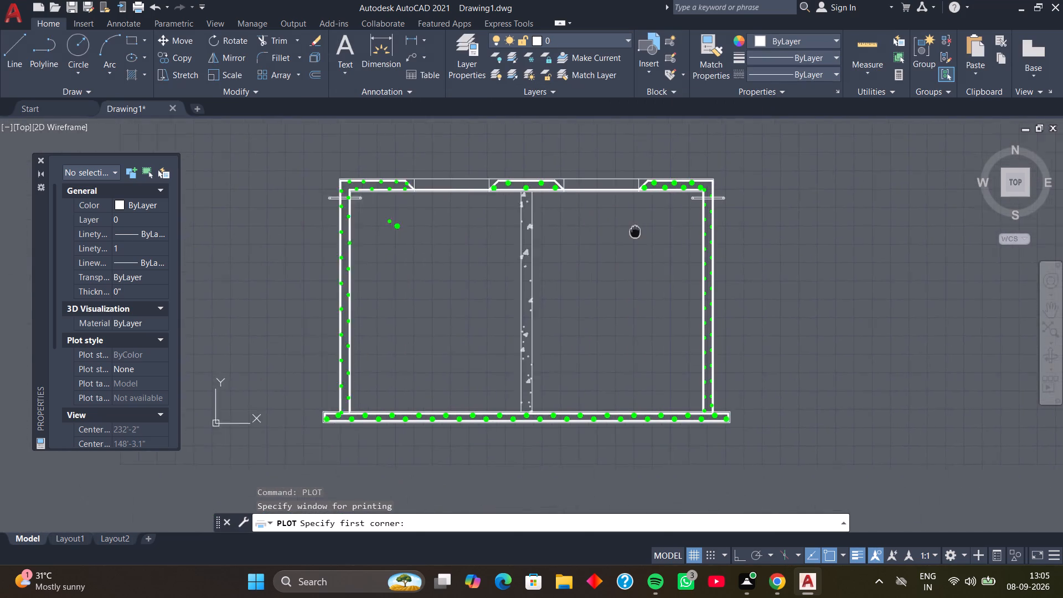
middle_click_drag(637, 231, 663, 213)
left_click(346, 142)
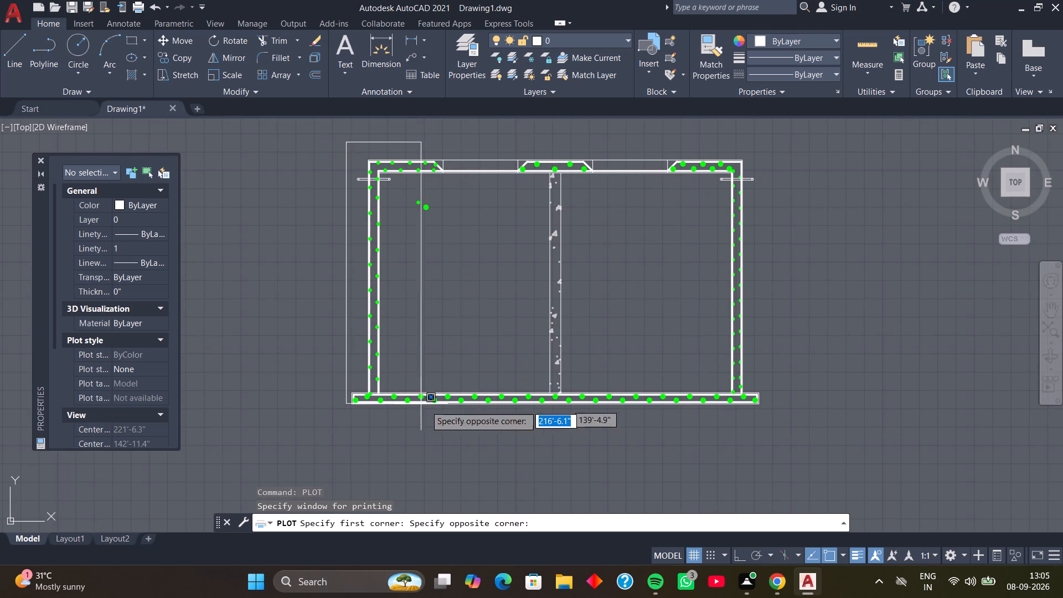
left_click(775, 431)
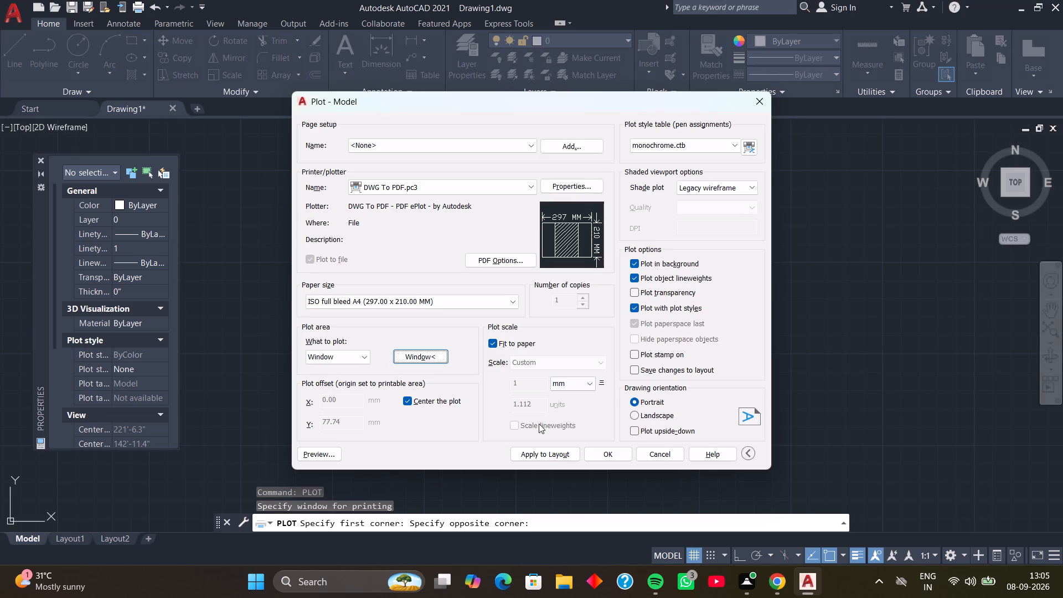
left_click(554, 458)
Preview the plot and examine the slab, both walls and the footing for stray point markers around the bar dots.
left_click(320, 452)
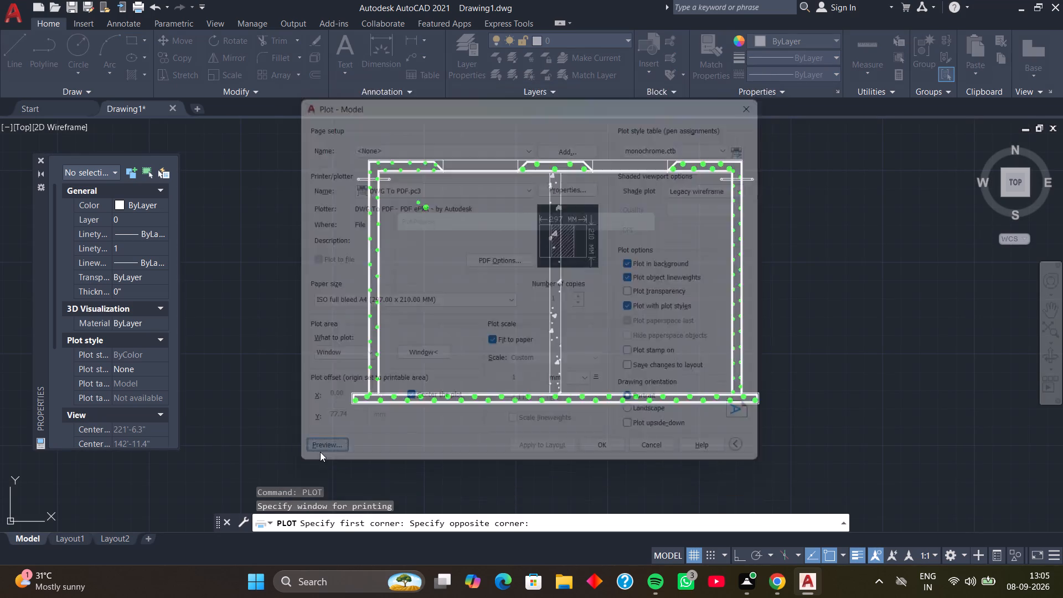
scroll(554, 240, "up", 3)
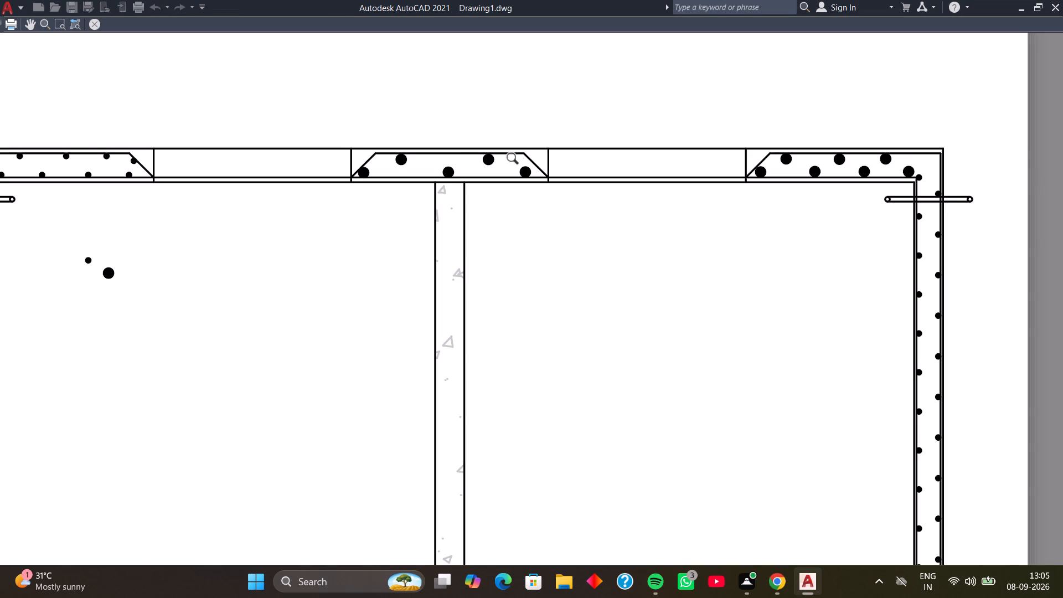
scroll(514, 159, "up", 4)
scroll(514, 159, "down", 4)
scroll(512, 245, "down", 1)
scroll(494, 354, "up", 4)
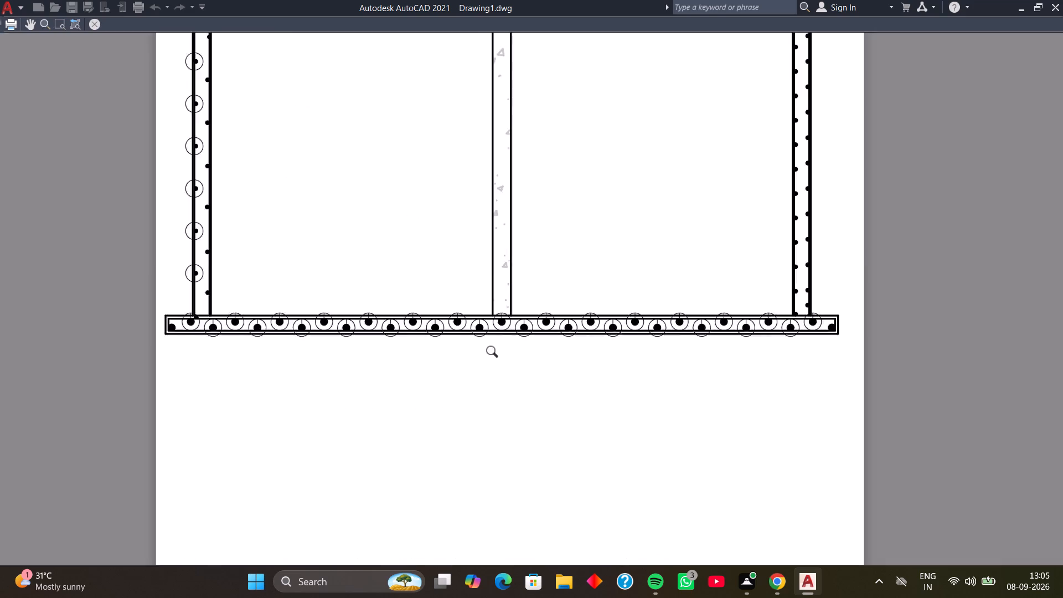
scroll(523, 280, "up", 3)
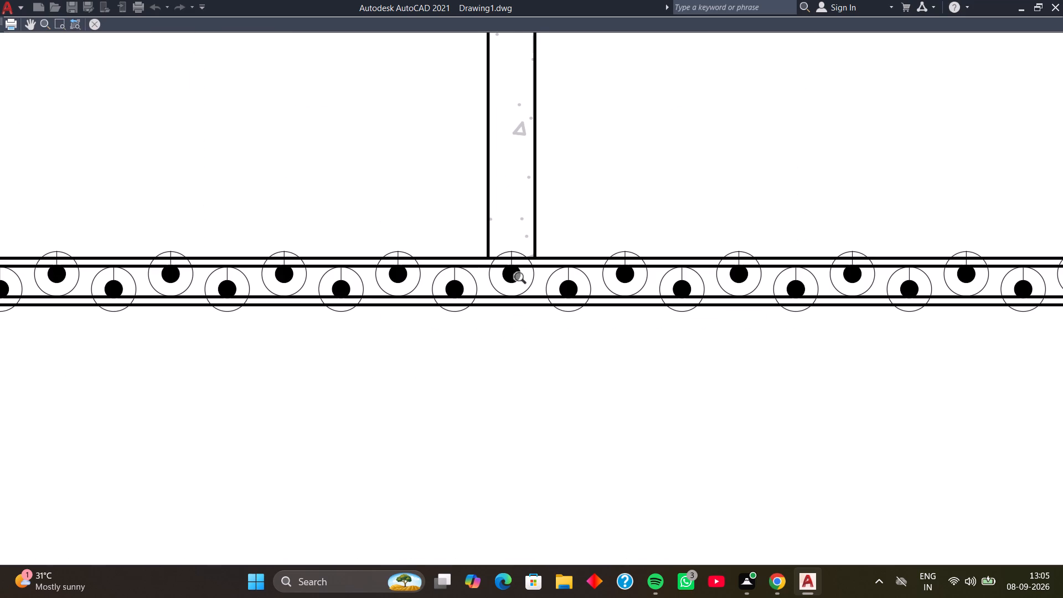
scroll(523, 280, "down", 4)
scroll(402, 197, "up", 3)
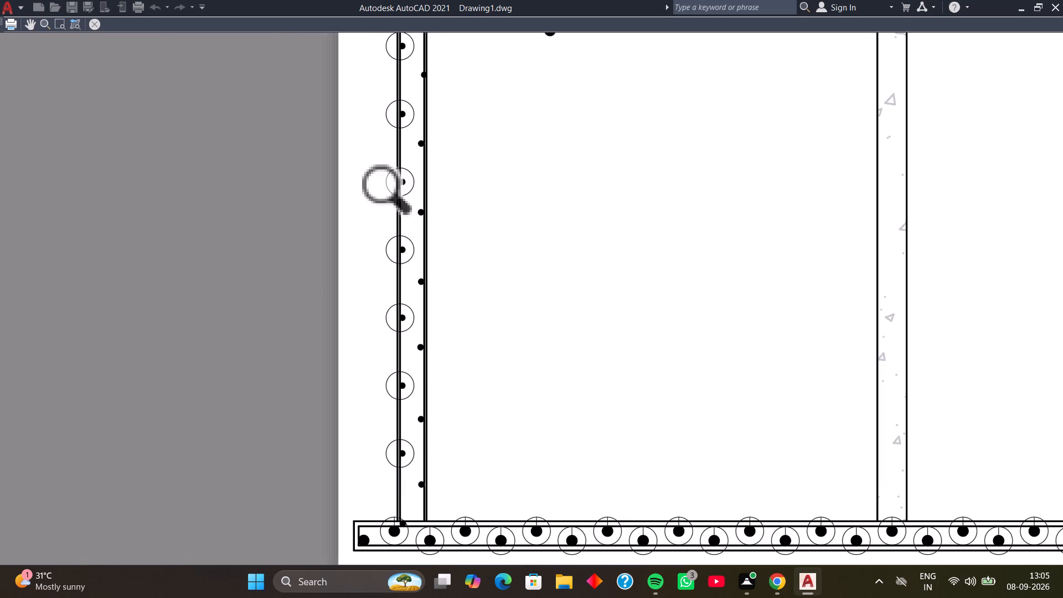
scroll(414, 178, "up", 3)
scroll(414, 177, "down", 4)
scroll(663, 198, "up", 3)
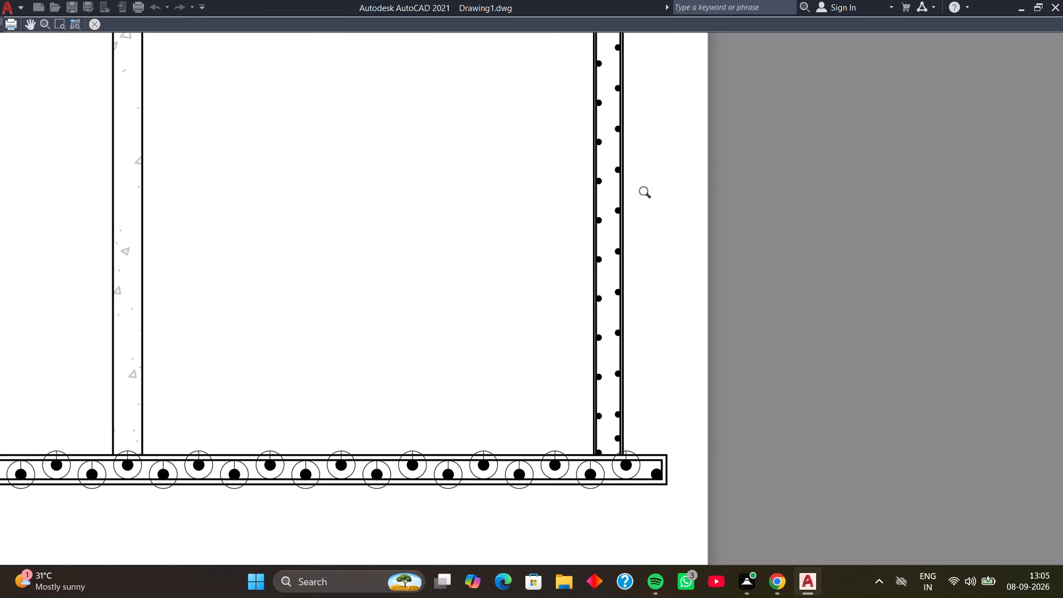
scroll(613, 245, "down", 3)
scroll(579, 305, "up", 4)
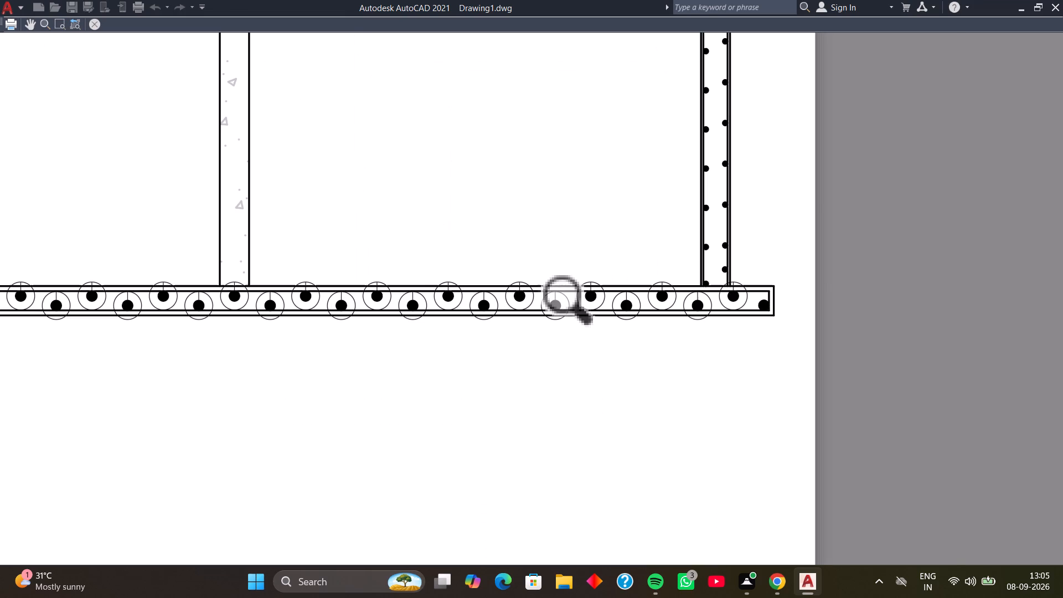
scroll(567, 314, "down", 4)
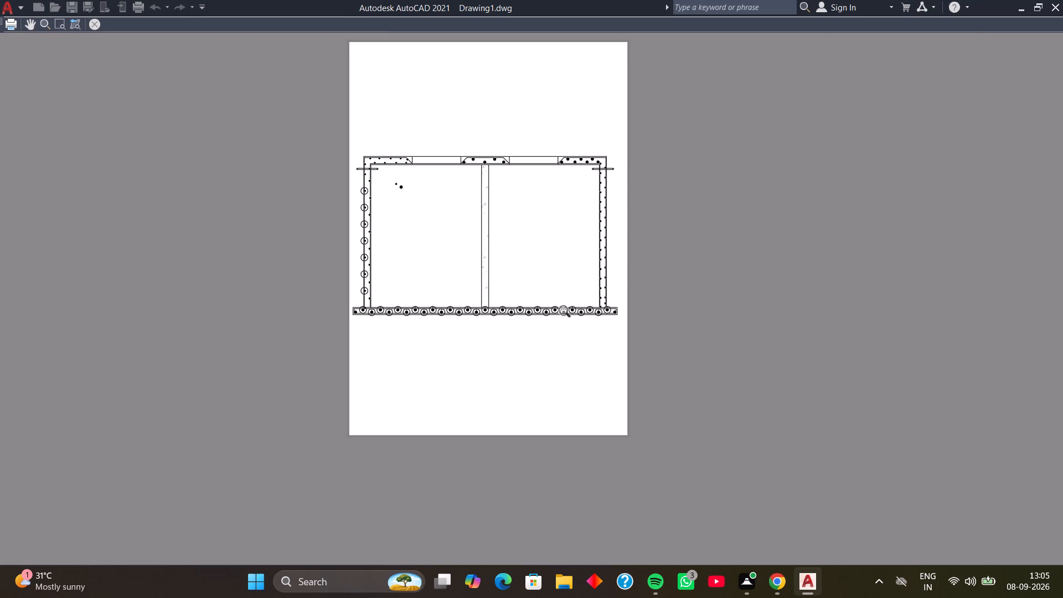
left_click(93, 29)
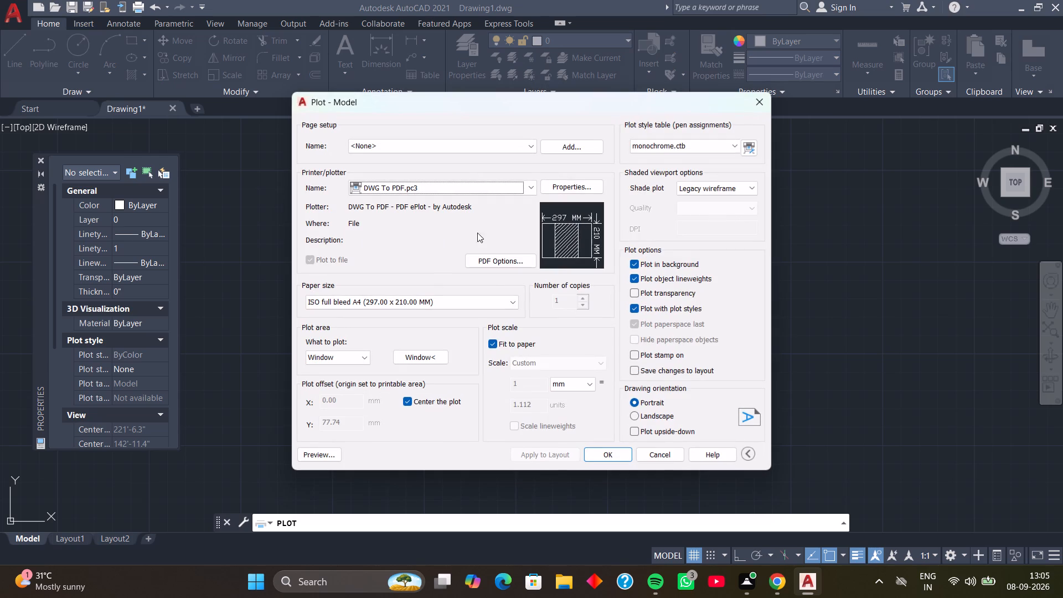
left_click(758, 106)
Delete the point marker hidden inside the second upper-row footing bar dot to the right of the middle wall, keeping its circle and fill.
middle_click_drag(616, 319, 632, 297)
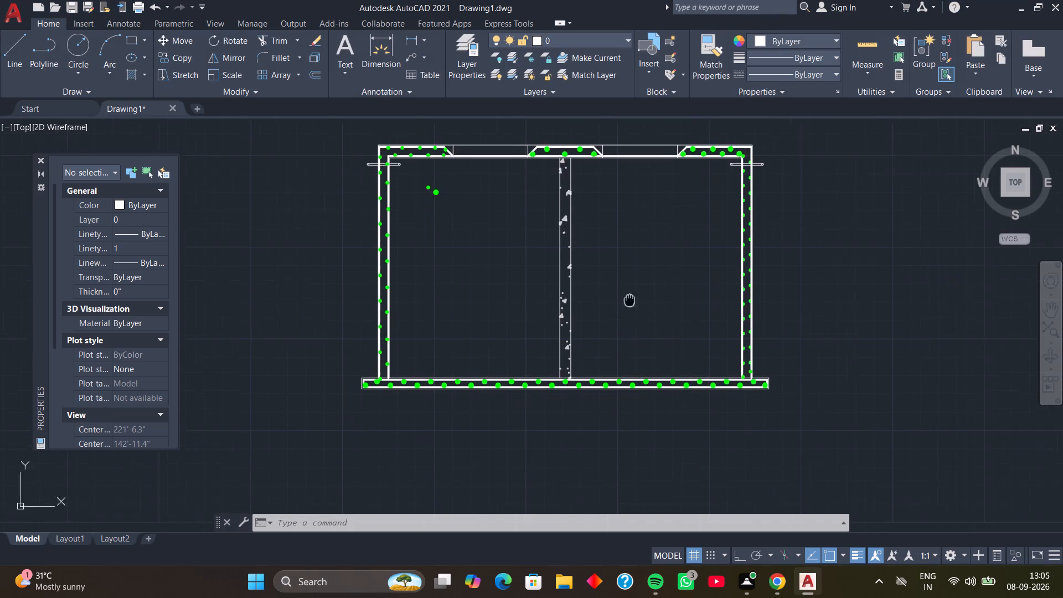
middle_click_drag(632, 297, 672, 228)
scroll(669, 271, "up", 4)
middle_click_drag(668, 325, 705, 147)
scroll(700, 158, "up", 1)
middle_click_drag(659, 339, 696, 156)
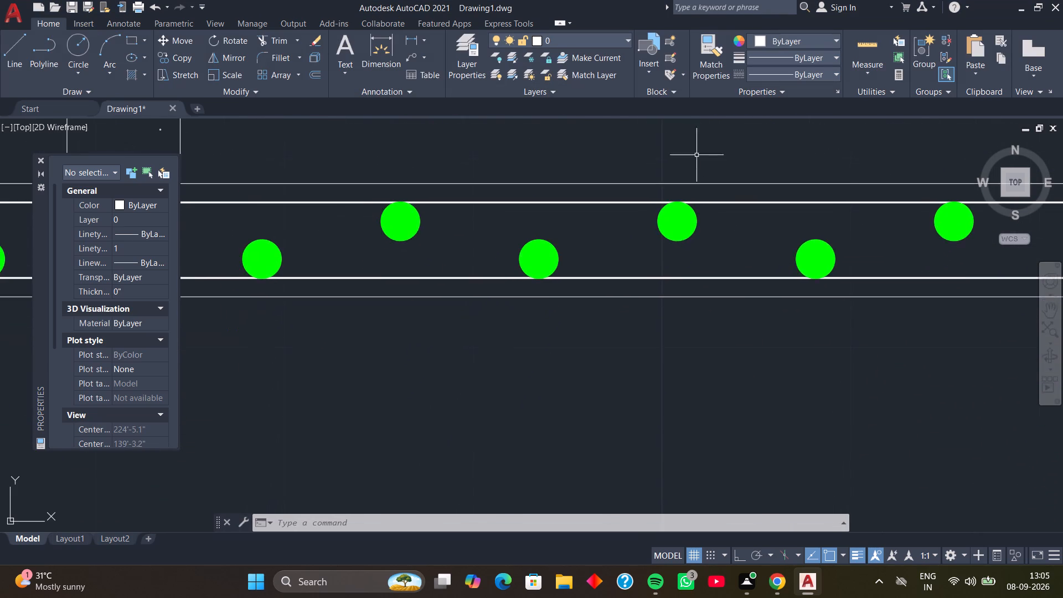
scroll(702, 229, "up", 4)
left_click(639, 221)
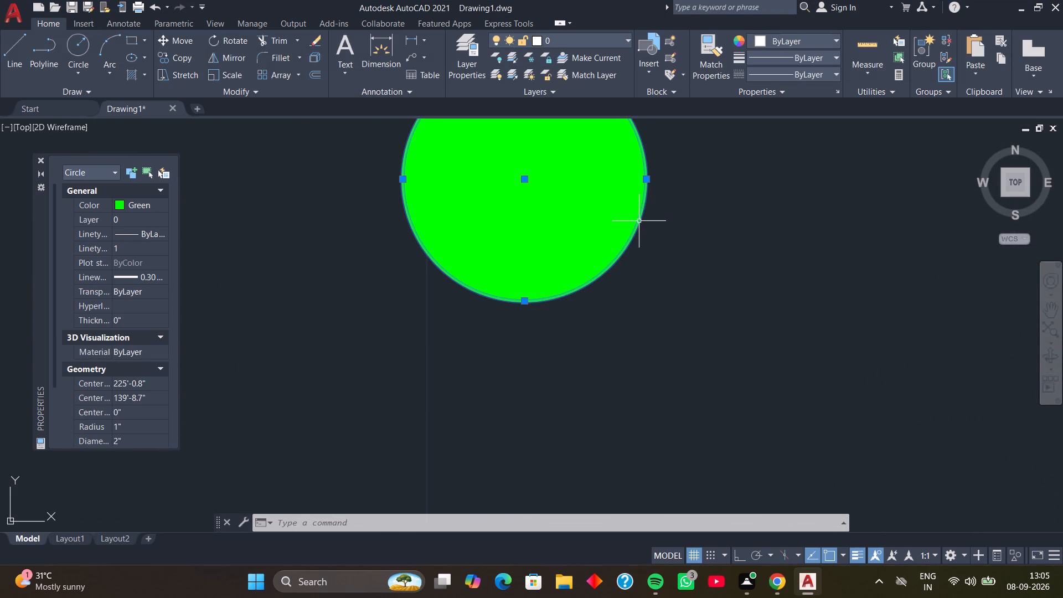
left_click(567, 203)
scroll(568, 213, "down", 1)
middle_click_drag(568, 213, 569, 259)
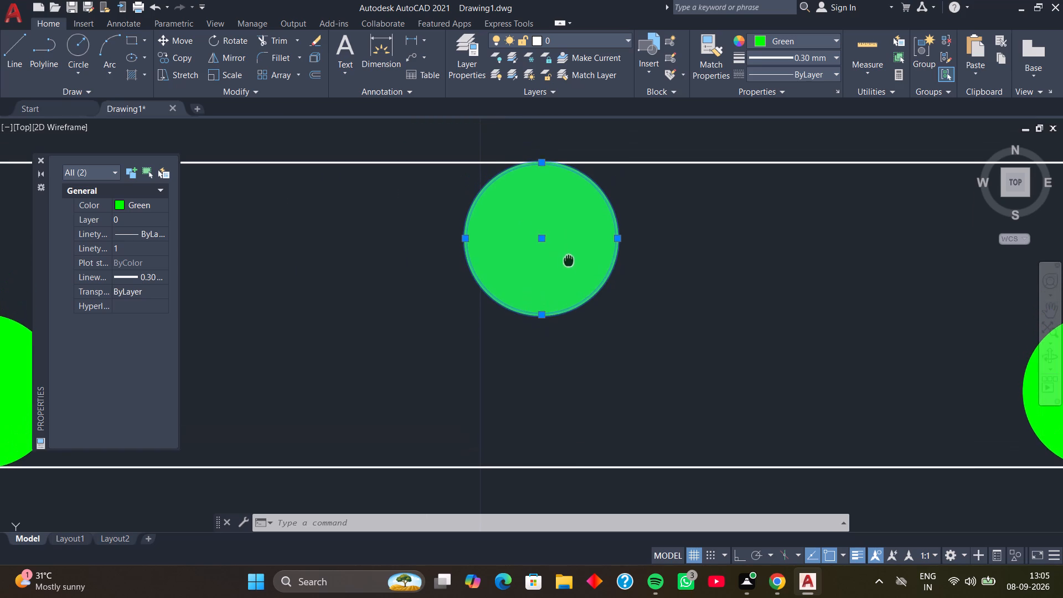
middle_click_drag(569, 259, 569, 260)
left_click(661, 278)
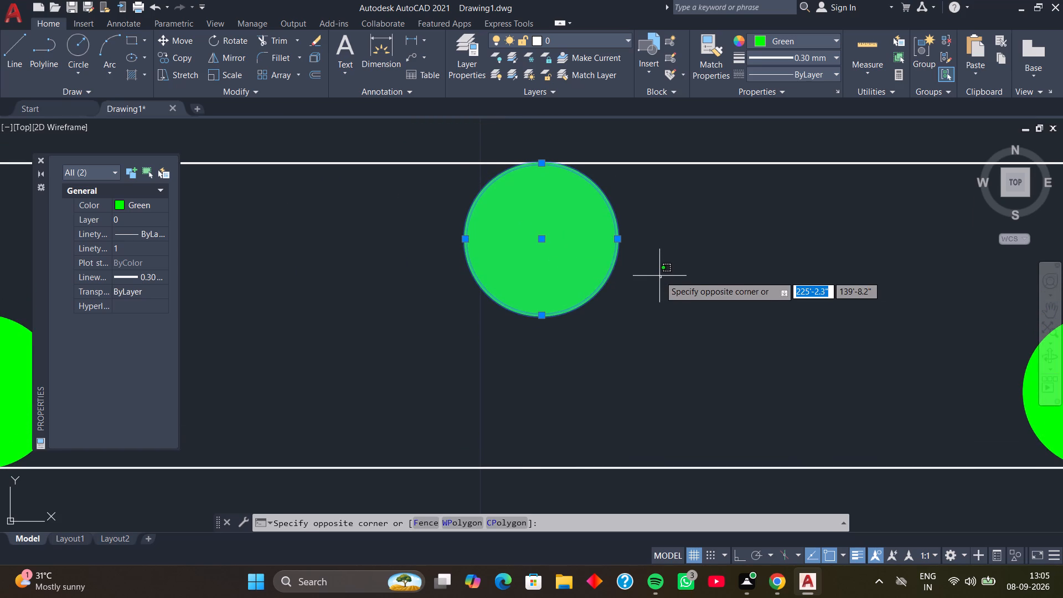
key("Escape")
key("Escape")
left_click(672, 232)
left_click(541, 274)
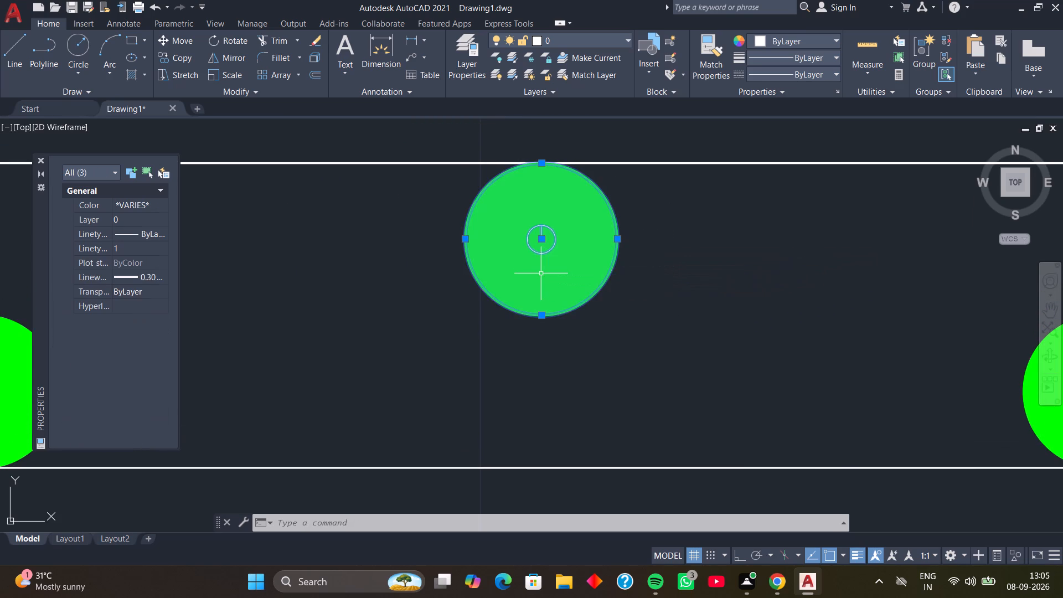
scroll(554, 245, "up", 2)
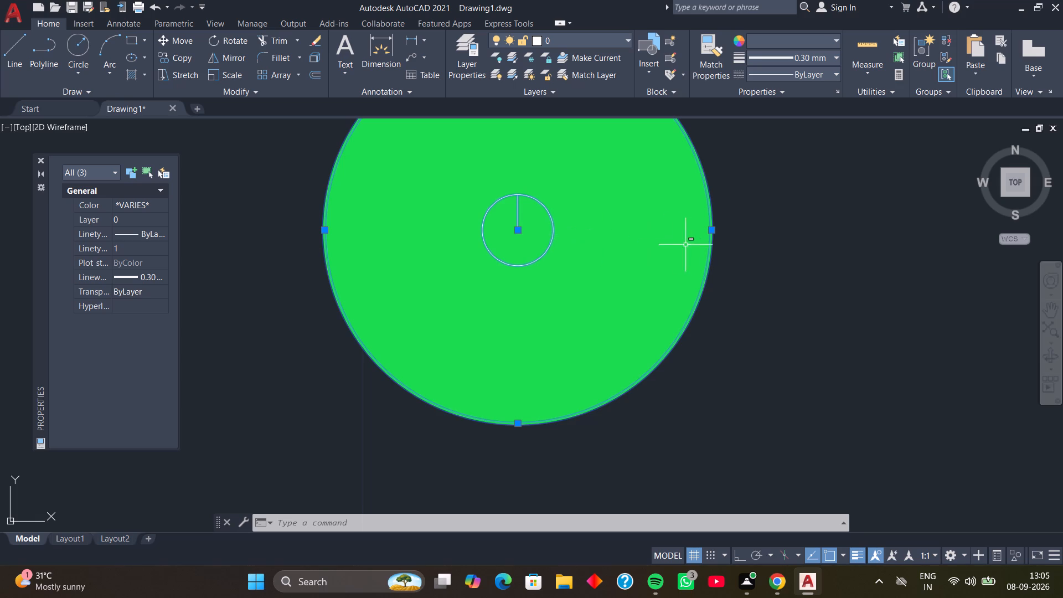
left_click(711, 244, "shift")
left_click(669, 233, "shift")
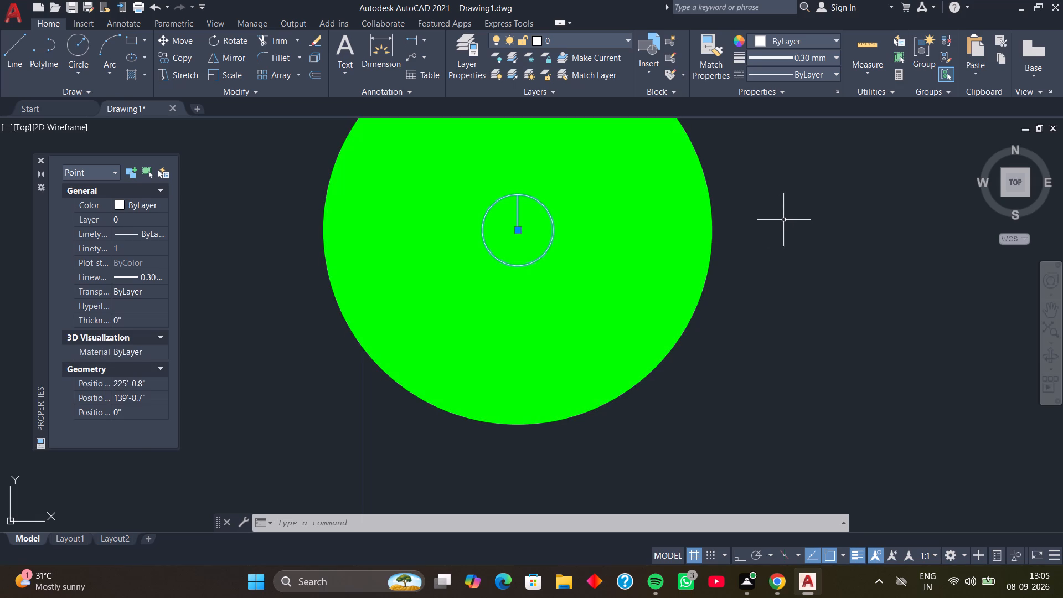
key("Delete")
Check the bar dot in the footing's lower-left corner for a hidden point marker.
scroll(785, 215, "down", 2)
middle_click_drag(798, 211, 735, 302)
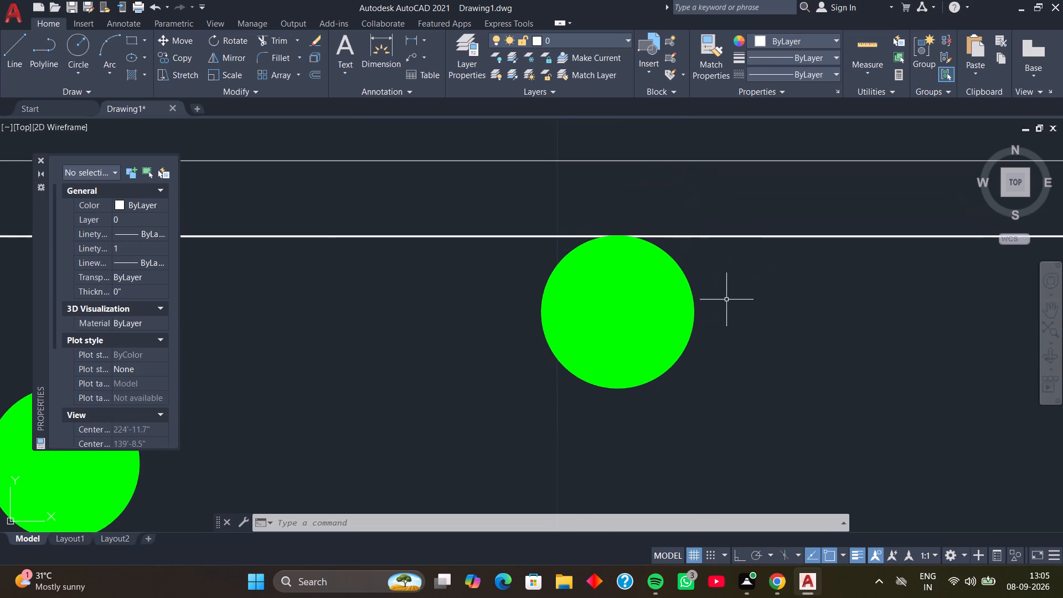
scroll(726, 288, "down", 1)
middle_click_drag(735, 291, 757, 209)
middle_click_drag(581, 270, 748, 284)
scroll(733, 277, "down", 3)
middle_click_drag(678, 292, 883, 327)
middle_click_drag(601, 291, 925, 234)
middle_click_drag(551, 199, 855, 288)
scroll(775, 282, "down", 3)
middle_click_drag(705, 313, 847, 302)
scroll(757, 266, "up", 4)
middle_click_drag(714, 279, 766, 176)
scroll(698, 259, "up", 4)
middle_click_drag(683, 283, 776, 95)
scroll(782, 86, "up", 1)
scroll(674, 266, "down", 2)
middle_click_drag(626, 311, 669, 261)
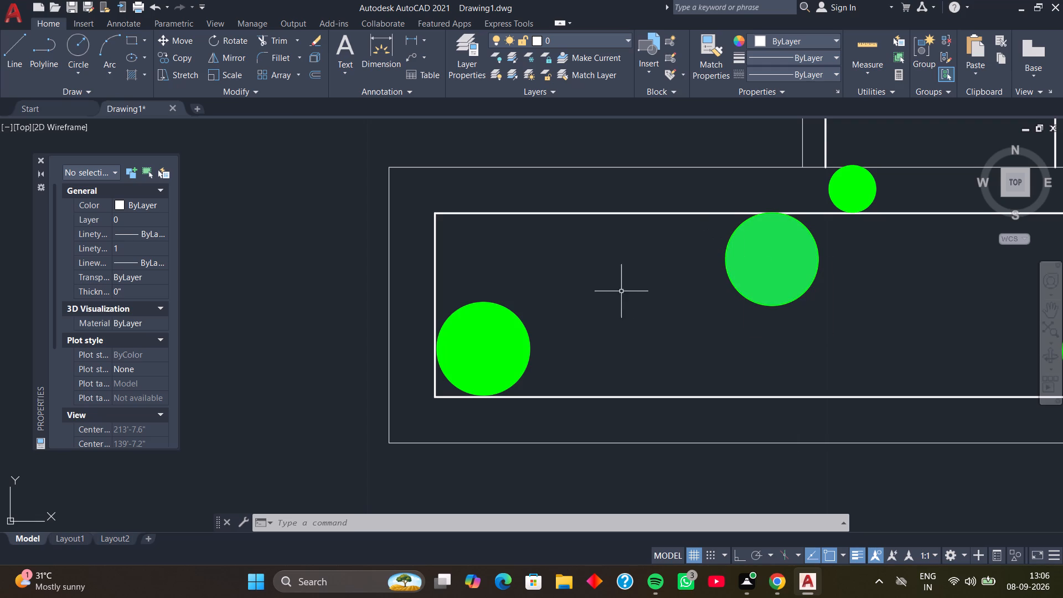
left_click(547, 305)
left_click(486, 352)
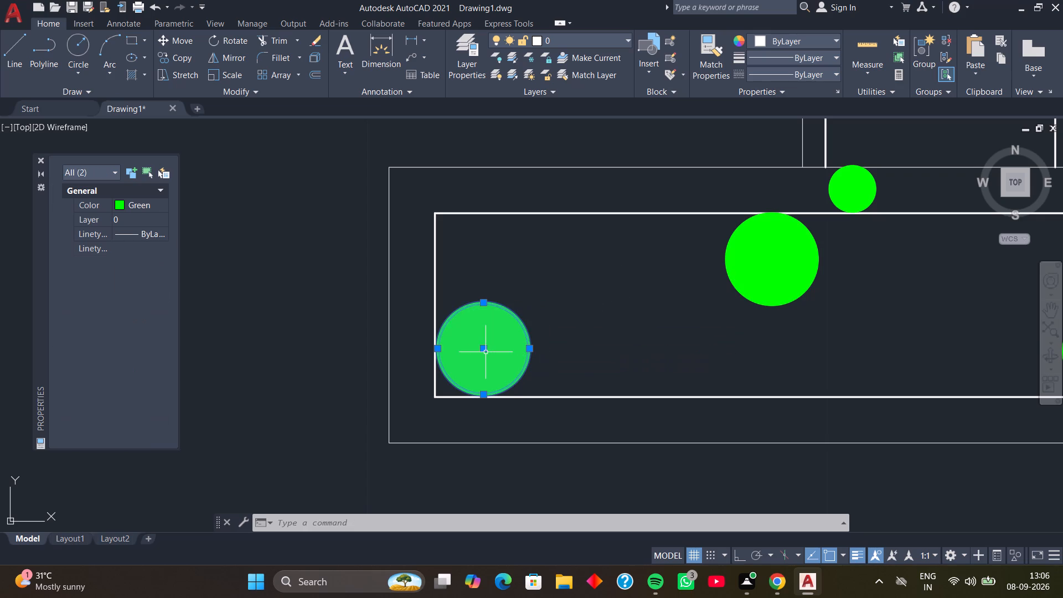
scroll(519, 353, "up", 2)
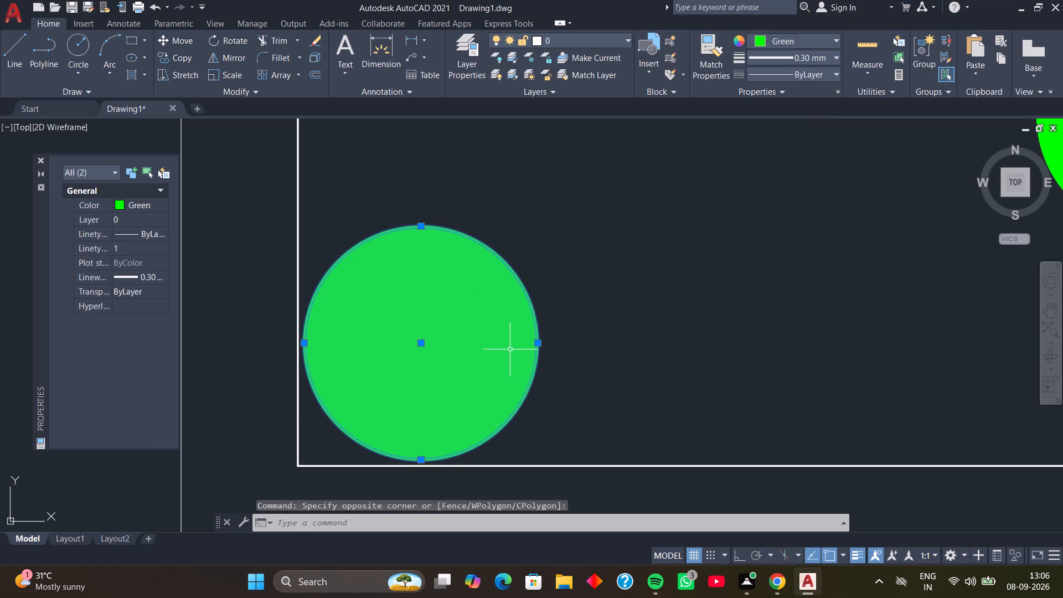
left_click(436, 348)
left_click(395, 367)
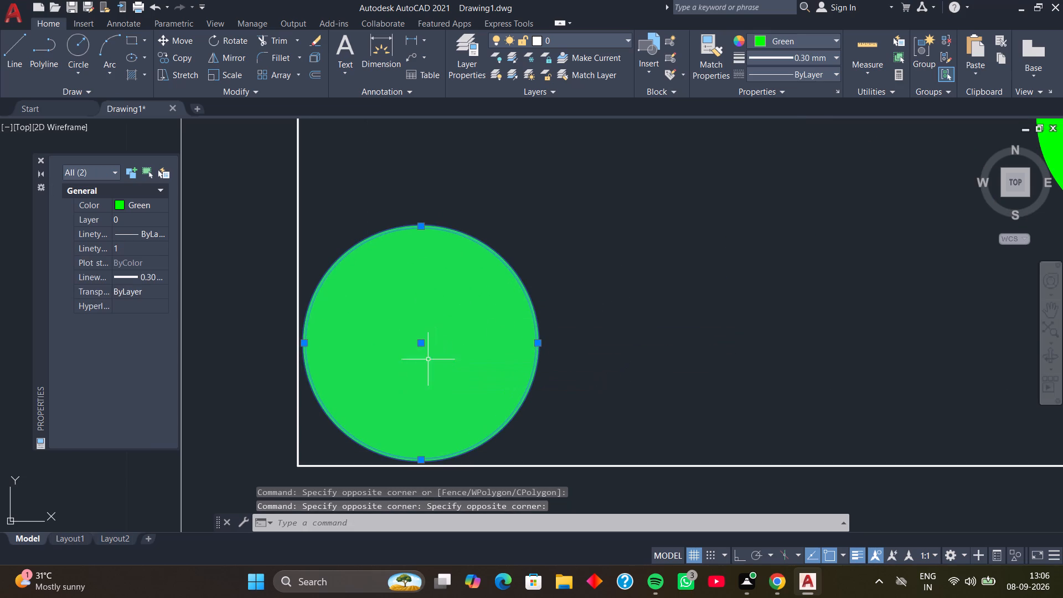
left_click(538, 319)
left_click_drag(589, 303, 582, 311)
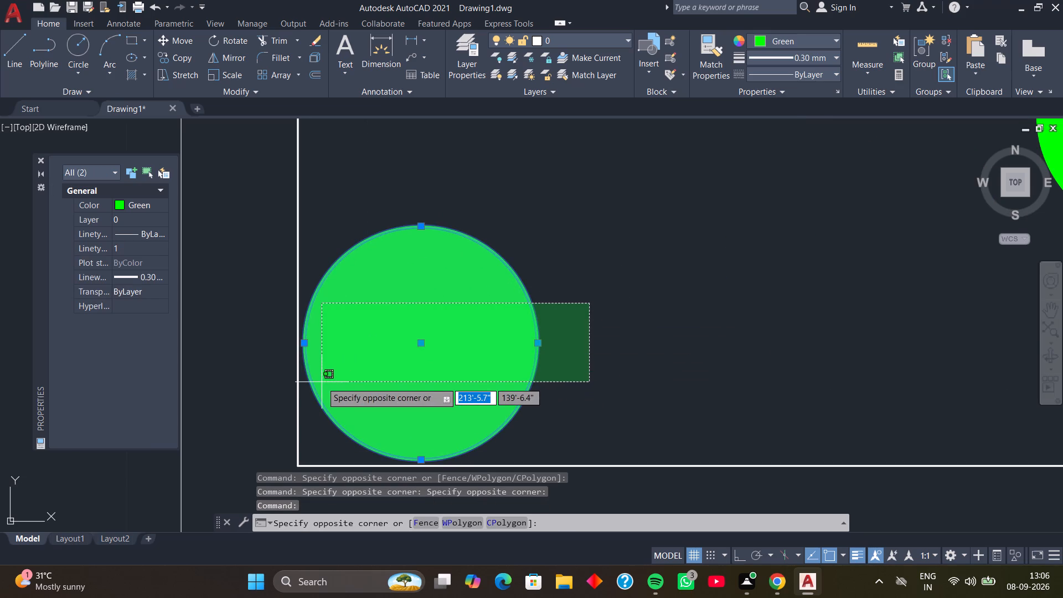
left_click(339, 384)
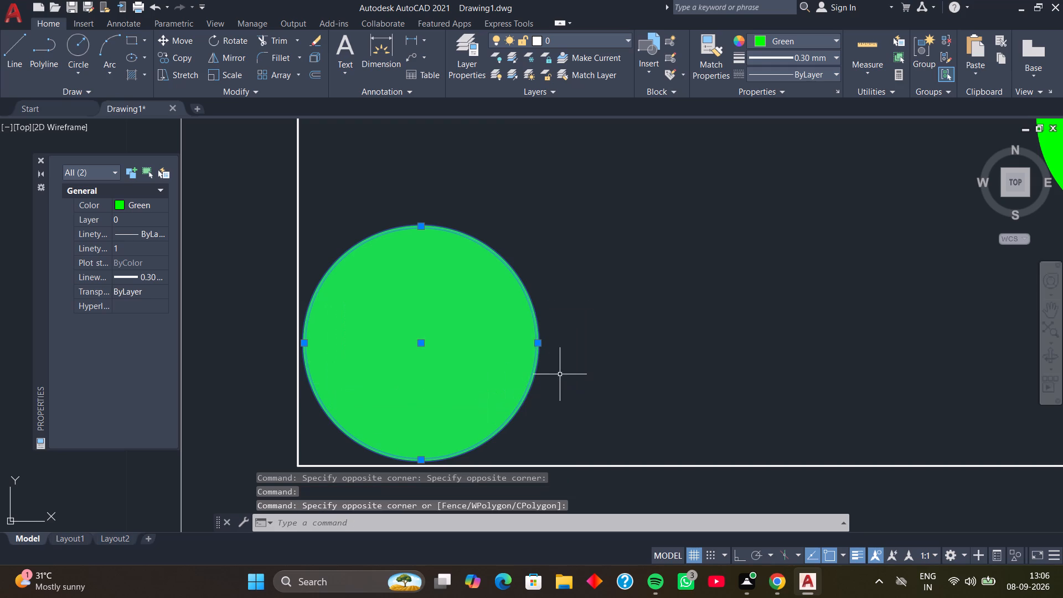
left_click(537, 359, "shift")
left_click(481, 359, "shift")
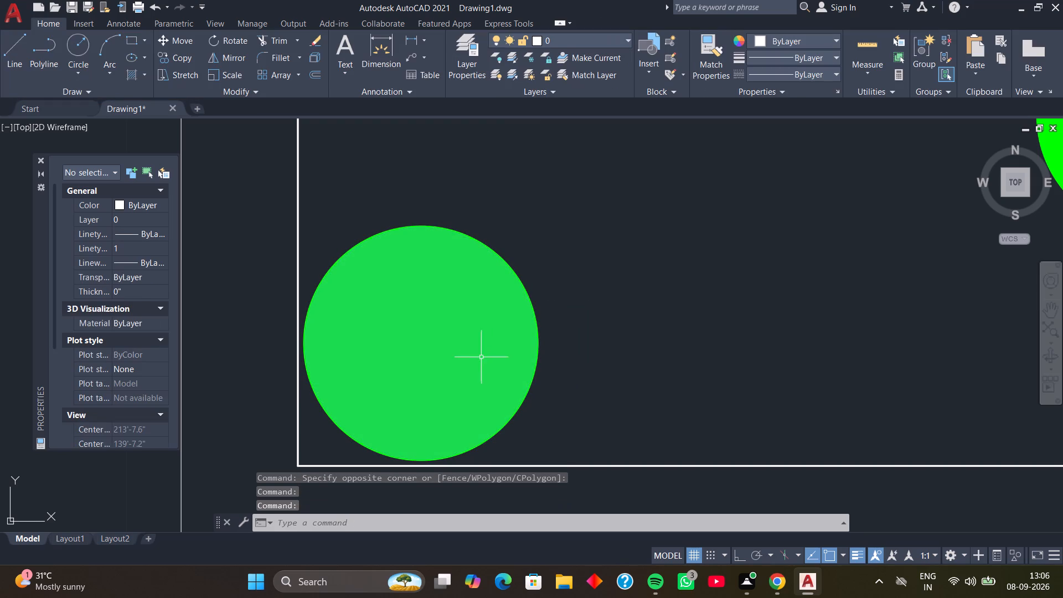
scroll(663, 326, "down", 2)
middle_click_drag(706, 322, 523, 365)
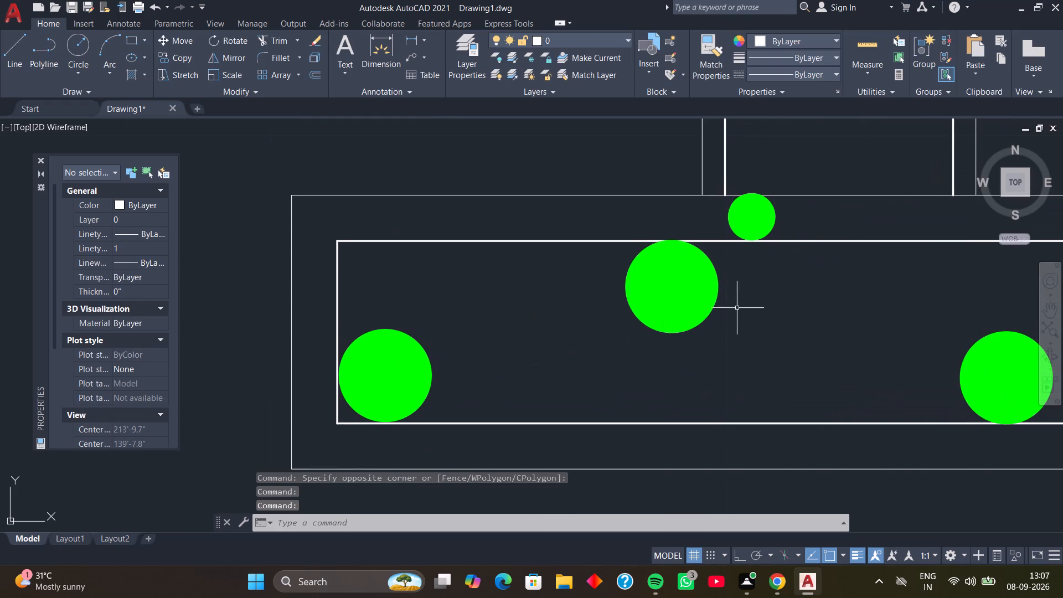
Delete the point marker inside the first upper-row bar dot at the footing's left end, keeping its circle and fill.
left_click_drag(745, 279, 732, 291)
left_click(603, 333)
scroll(691, 308, "up", 2)
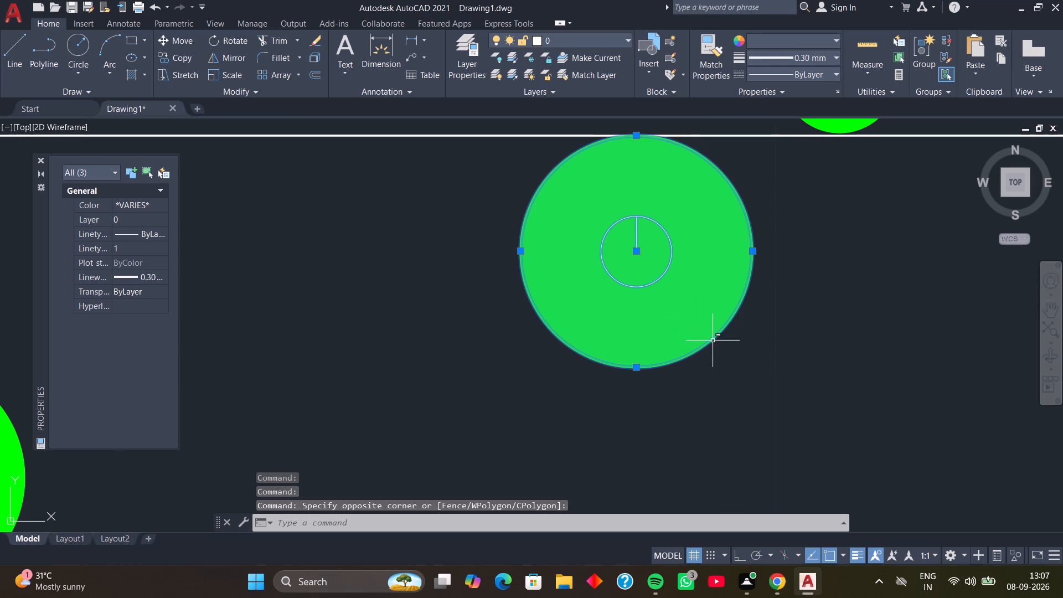
left_click(713, 341, "shift")
left_click(701, 328, "shift")
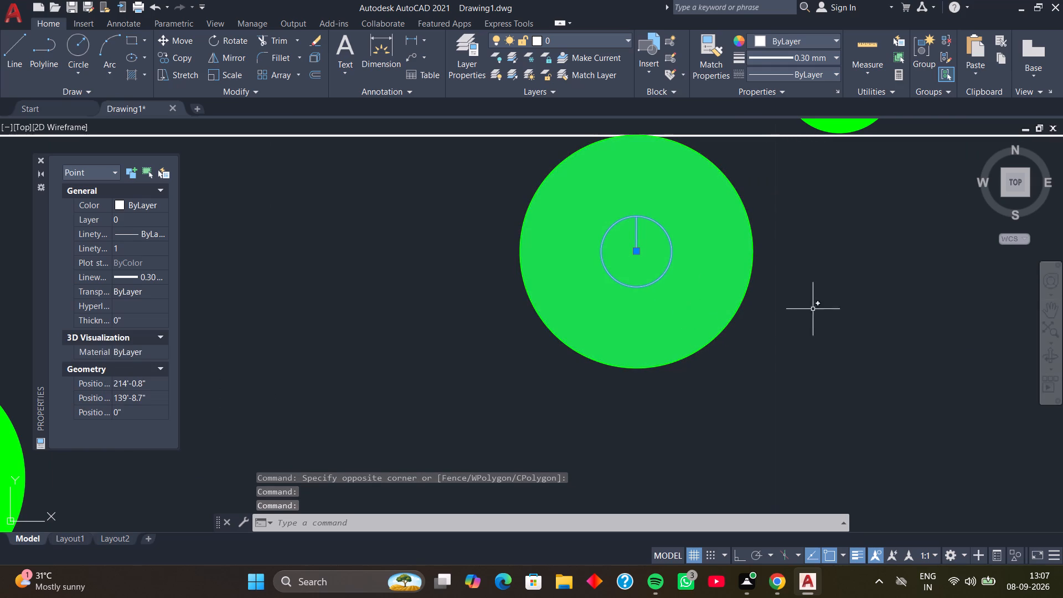
key("Delete")
Delete the point marker inside the second lower-row footing bar dot from the left end, keeping its circle and fill.
scroll(833, 316, "down", 3)
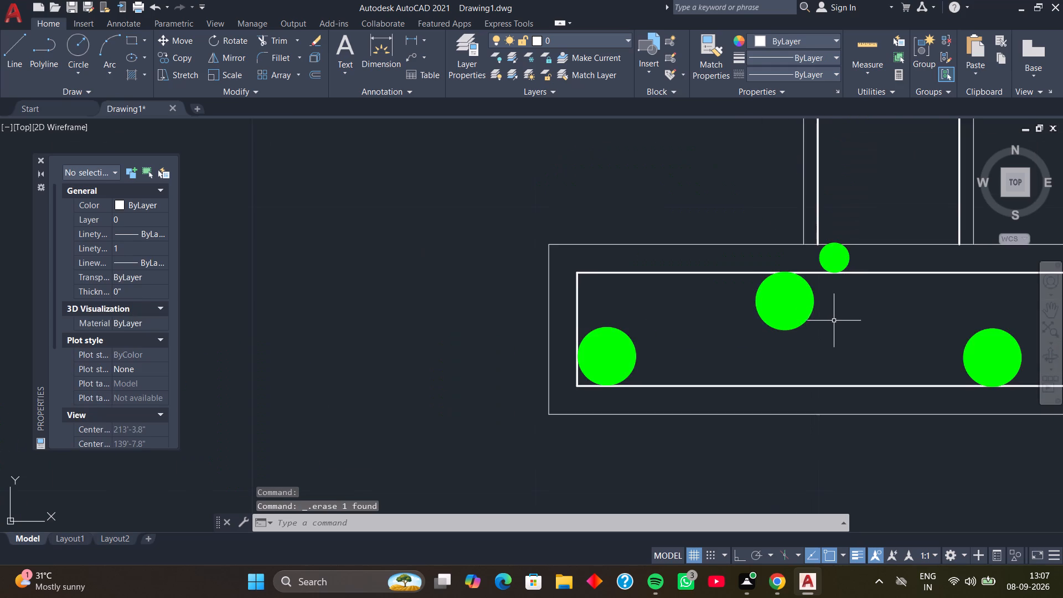
middle_click_drag(839, 315, 660, 318)
middle_click_drag(686, 350, 606, 322)
left_click(781, 311)
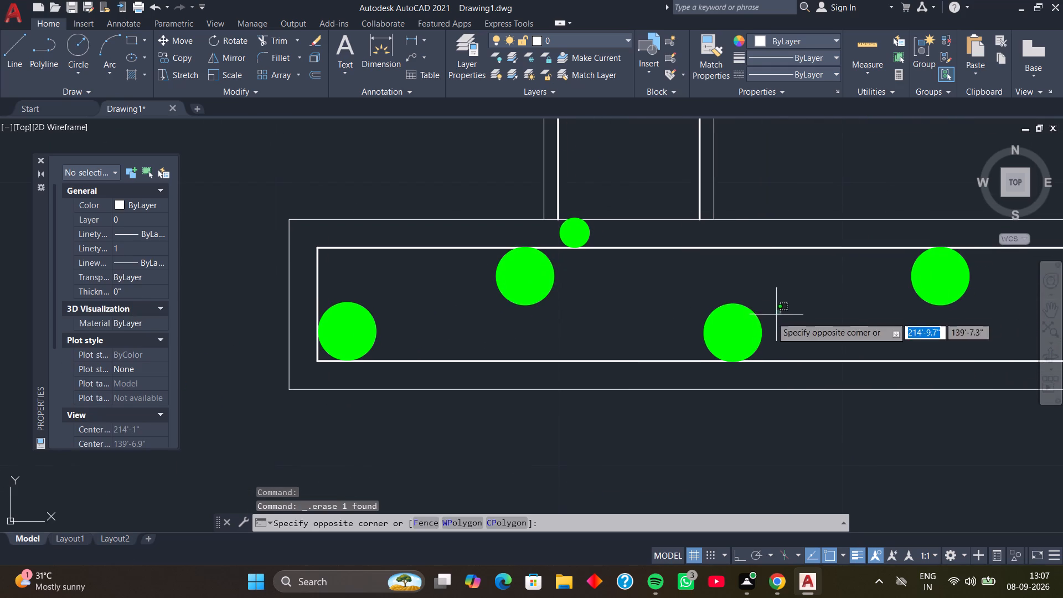
left_click(686, 329)
scroll(706, 332, "up", 3)
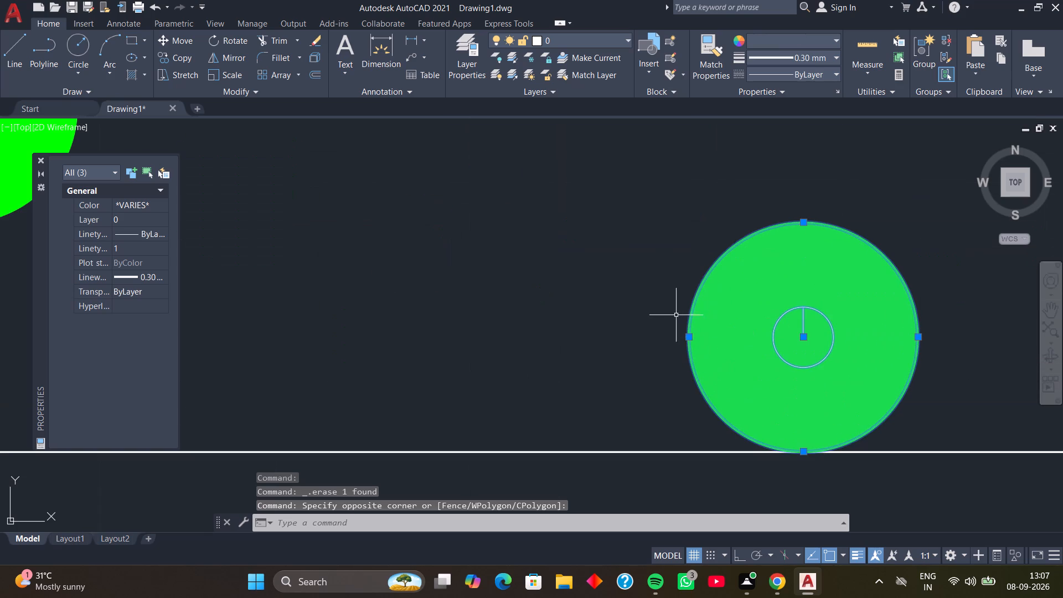
middle_click_drag(641, 291, 616, 270)
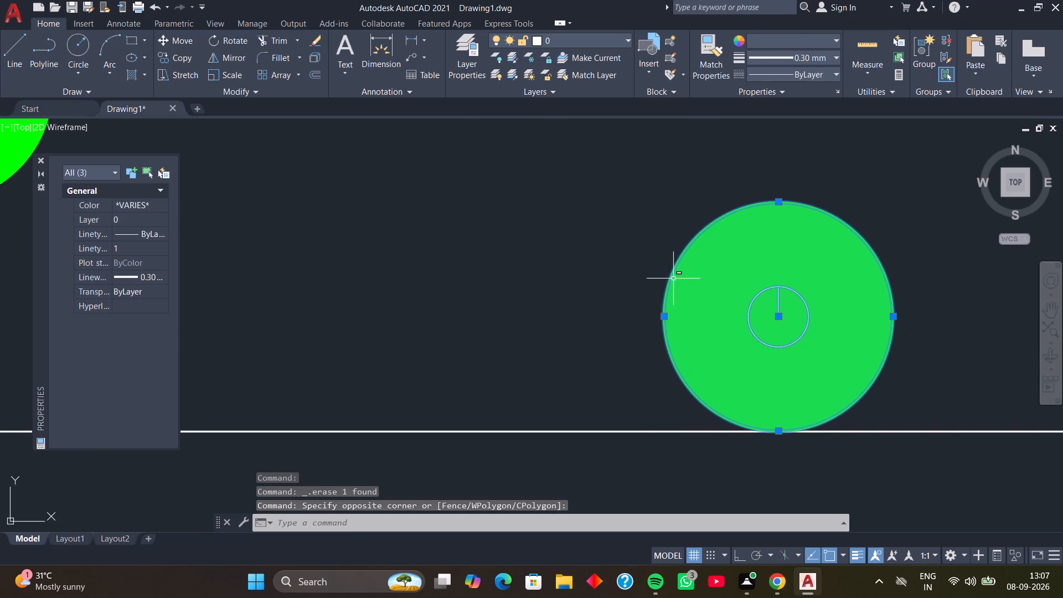
left_click(672, 277, "shift")
left_click(686, 286, "shift")
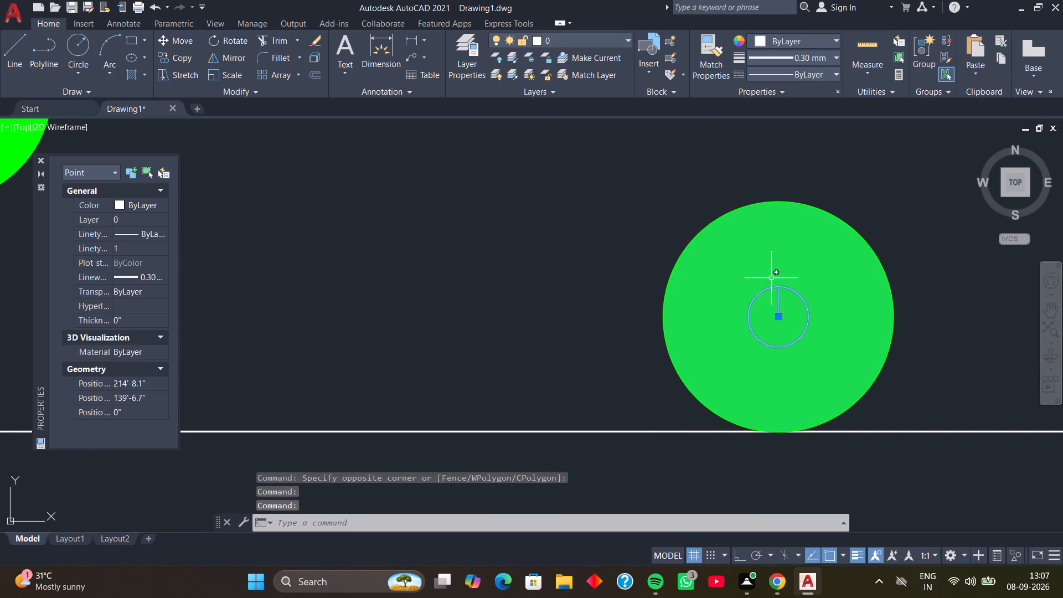
key("Delete")
Delete the point marker inside the second upper-row footing bar dot from the left end, keeping its circle and fill.
scroll(809, 266, "down", 2)
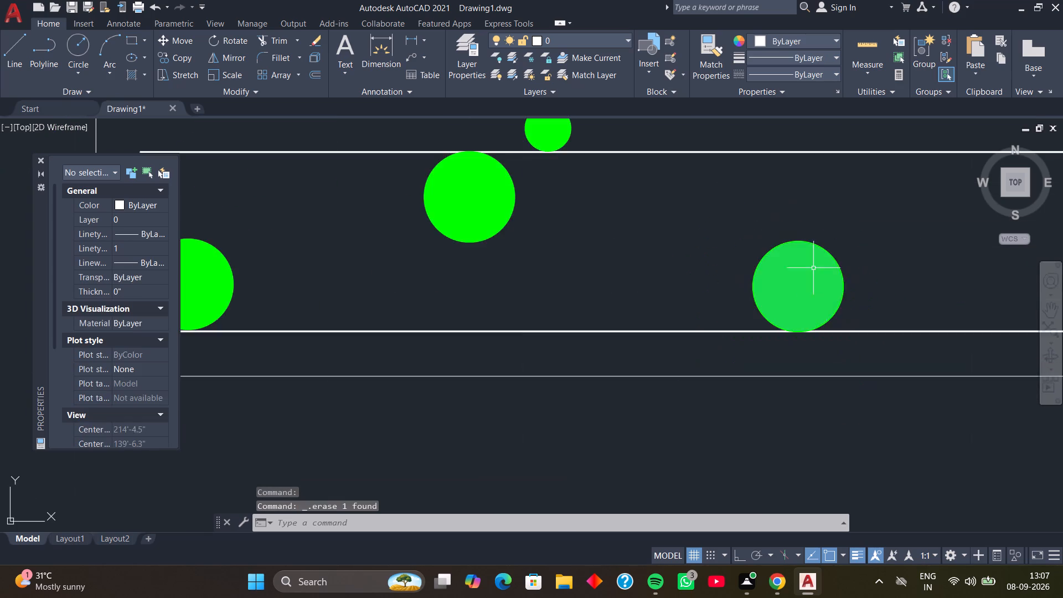
middle_click_drag(844, 298, 509, 292)
middle_click_drag(711, 248, 597, 309)
left_click(755, 246)
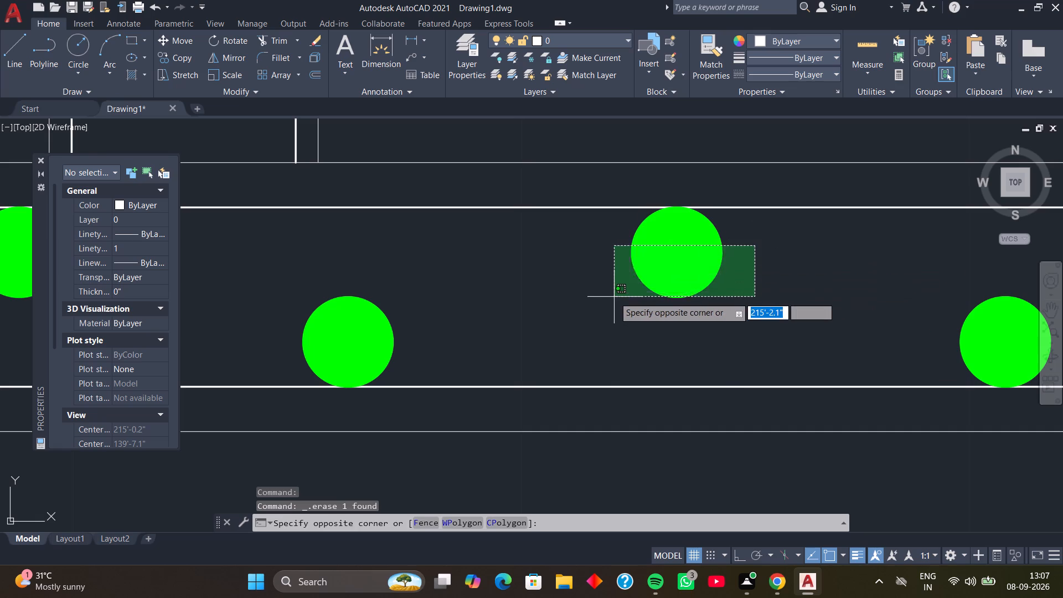
left_click(607, 298)
middle_click_drag(652, 297, 628, 318)
scroll(653, 315, "up", 2, "shift")
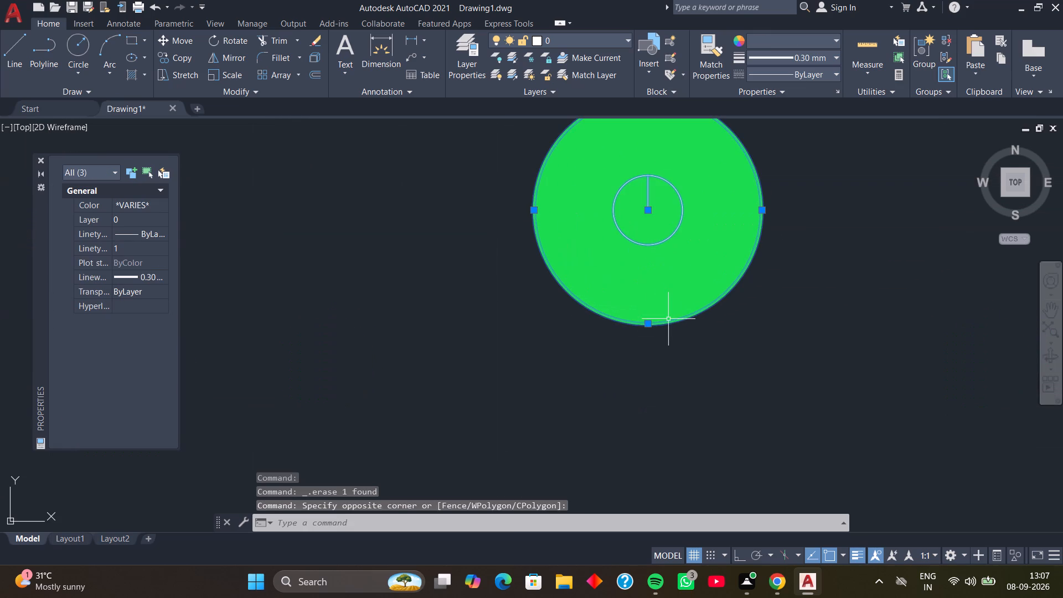
left_click(670, 323, "shift")
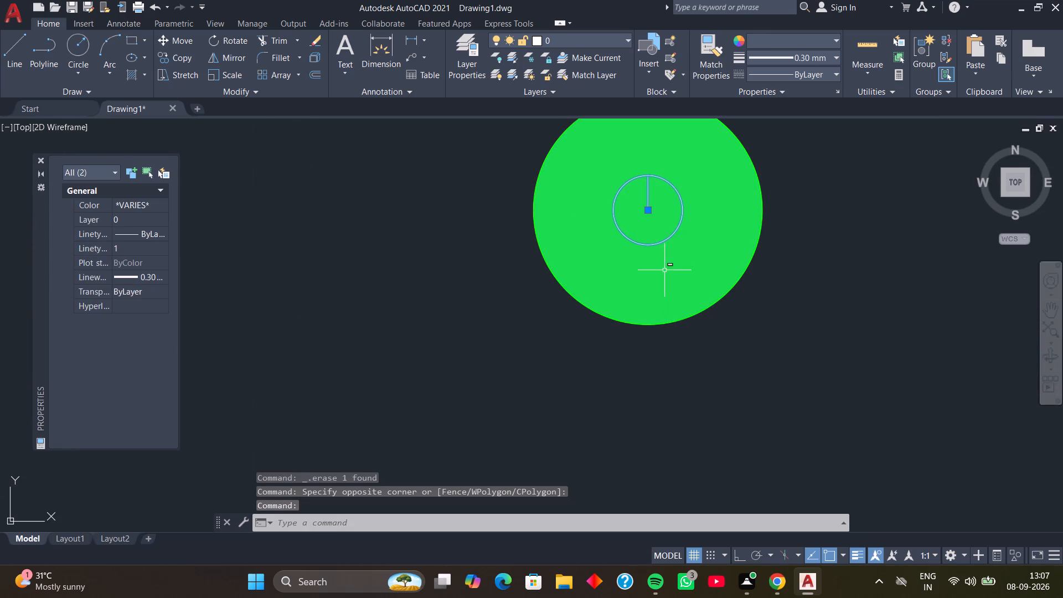
left_click(664, 270, "shift")
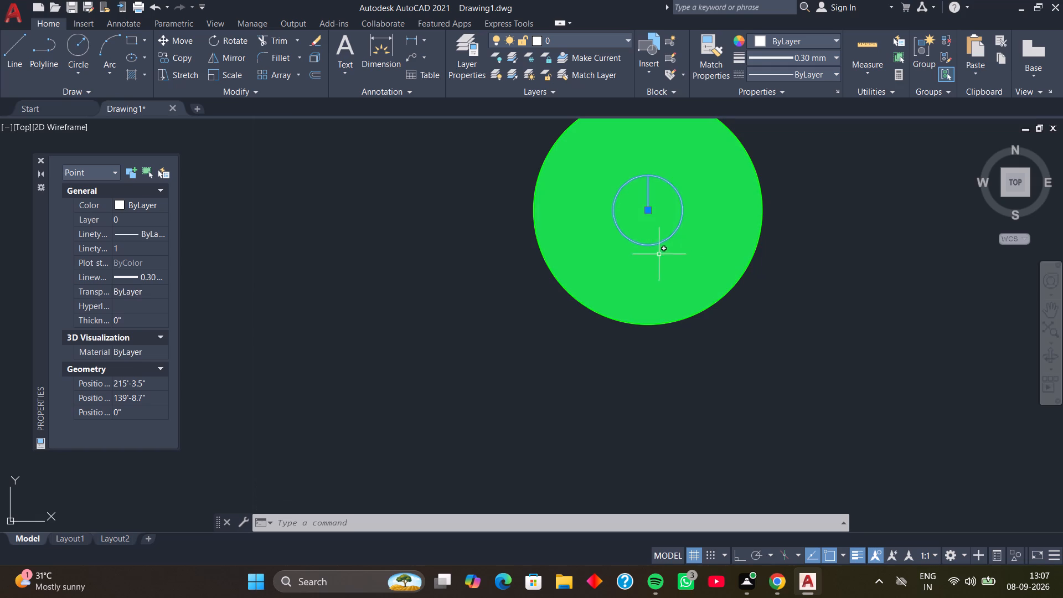
key("Delete")
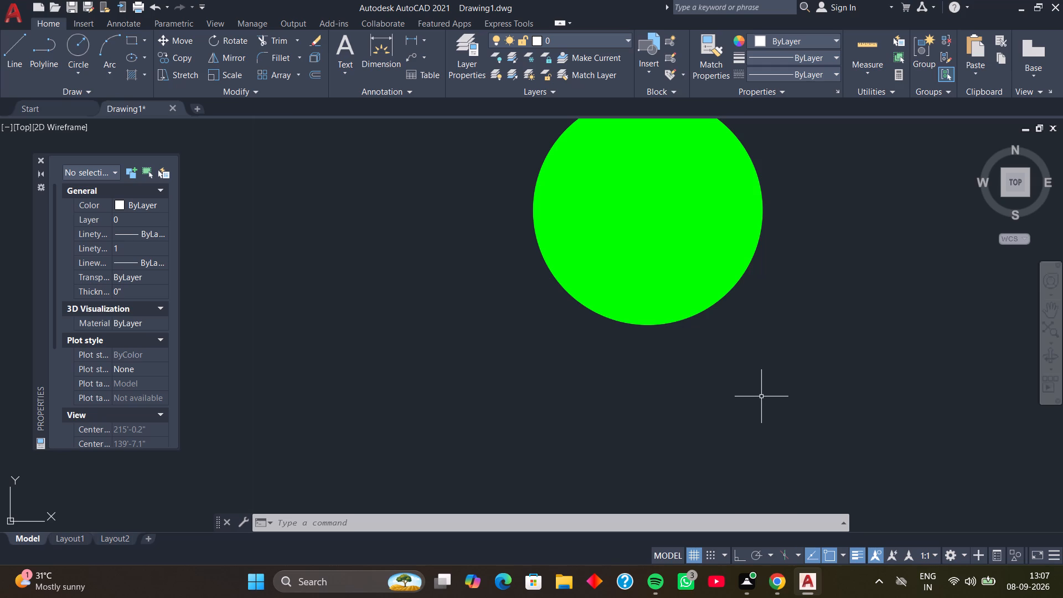
Delete the point marker inside the third lower-row footing bar dot from the left end, keeping its circle and fill.
scroll(760, 395, "down", 1)
middle_click_drag(775, 358, 624, 406)
scroll(757, 364, "down", 1)
scroll(683, 382, "down", 1)
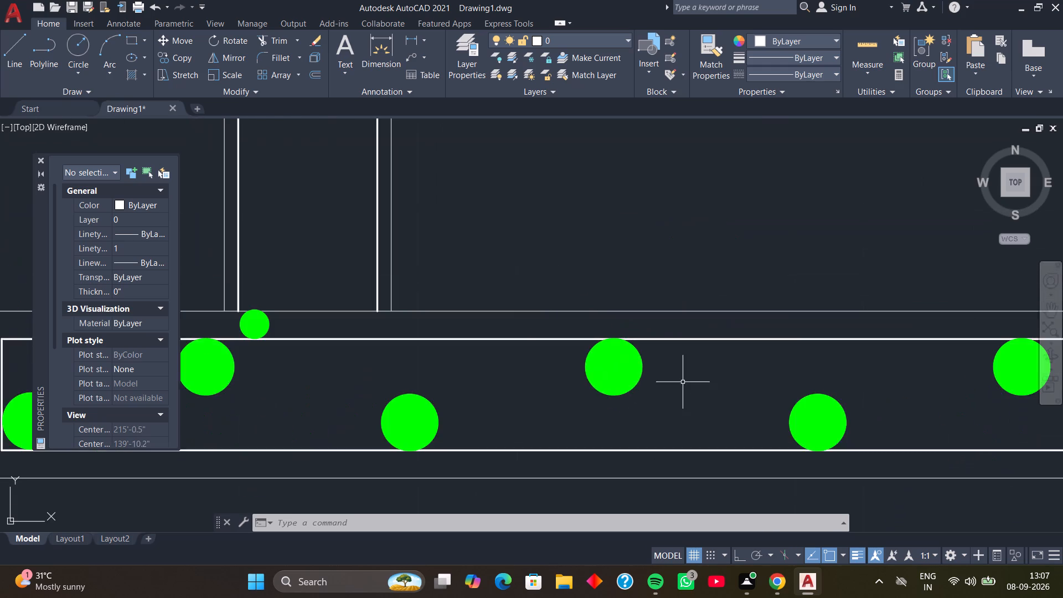
middle_click_drag(701, 400, 653, 343)
left_click_drag(839, 335, 834, 339)
left_click(709, 370)
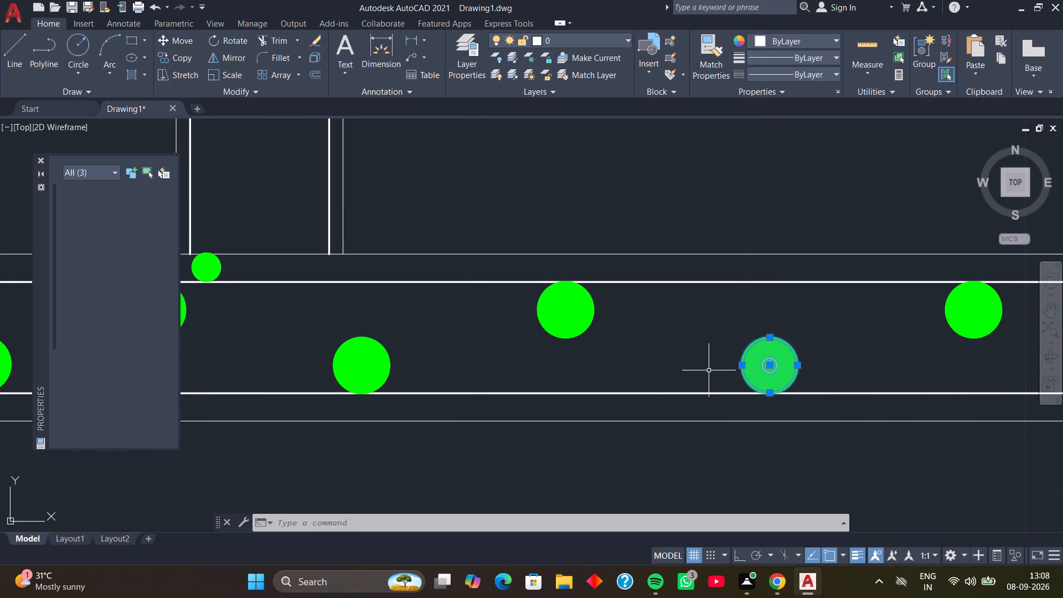
scroll(715, 349, "up", 2)
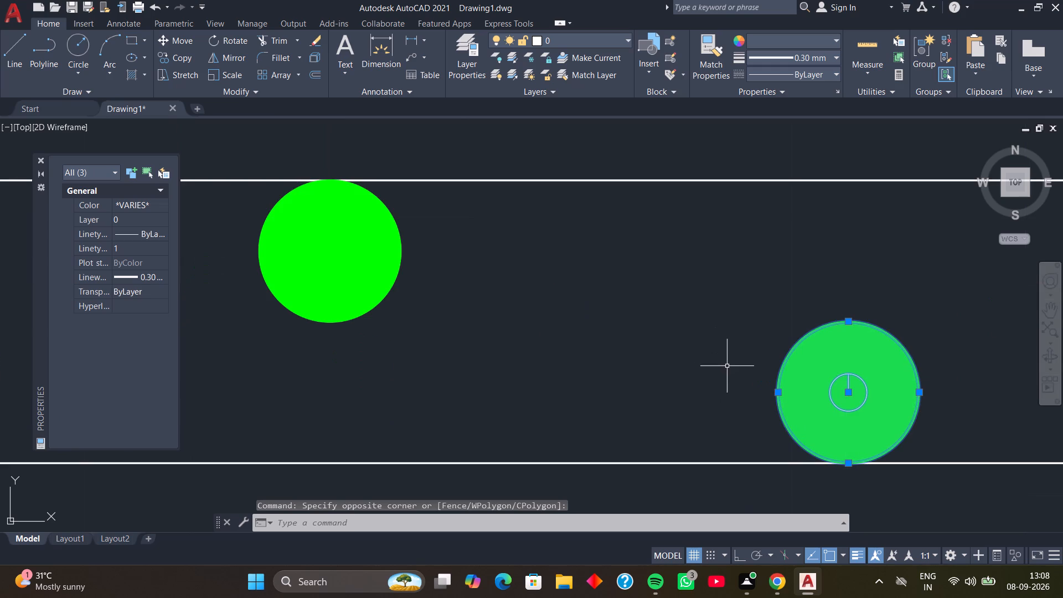
scroll(727, 368, "up", 1)
middle_click_drag(727, 368, 696, 347)
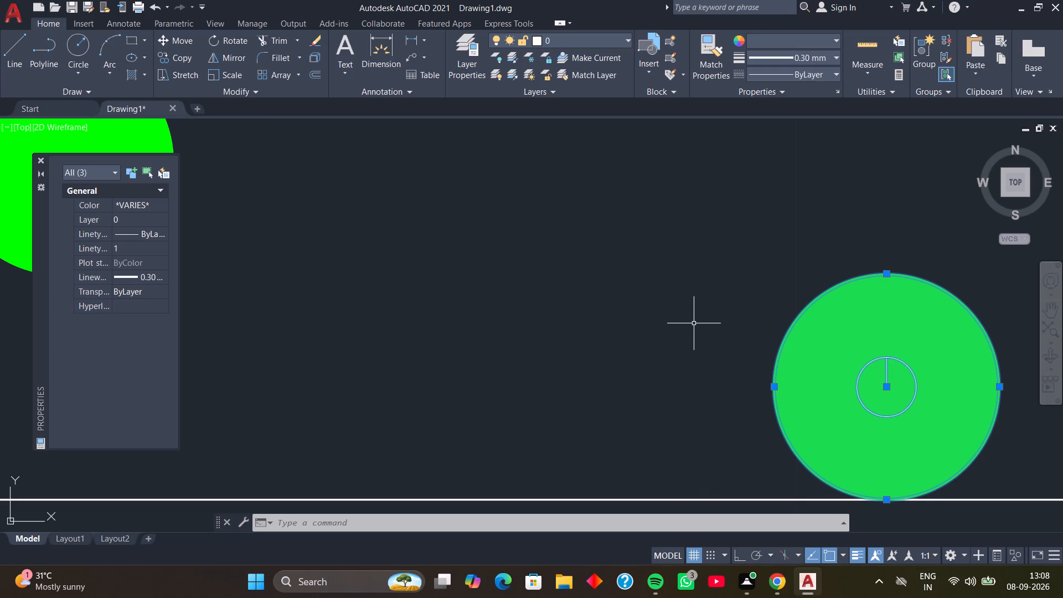
left_click(786, 333, "shift")
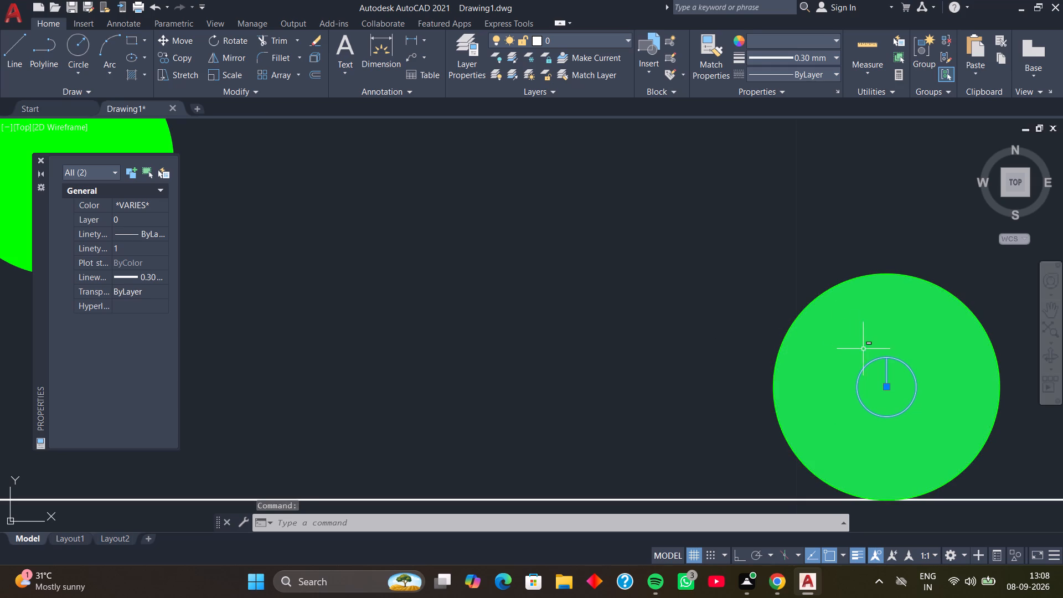
left_click(867, 347, "shift")
key("Delete")
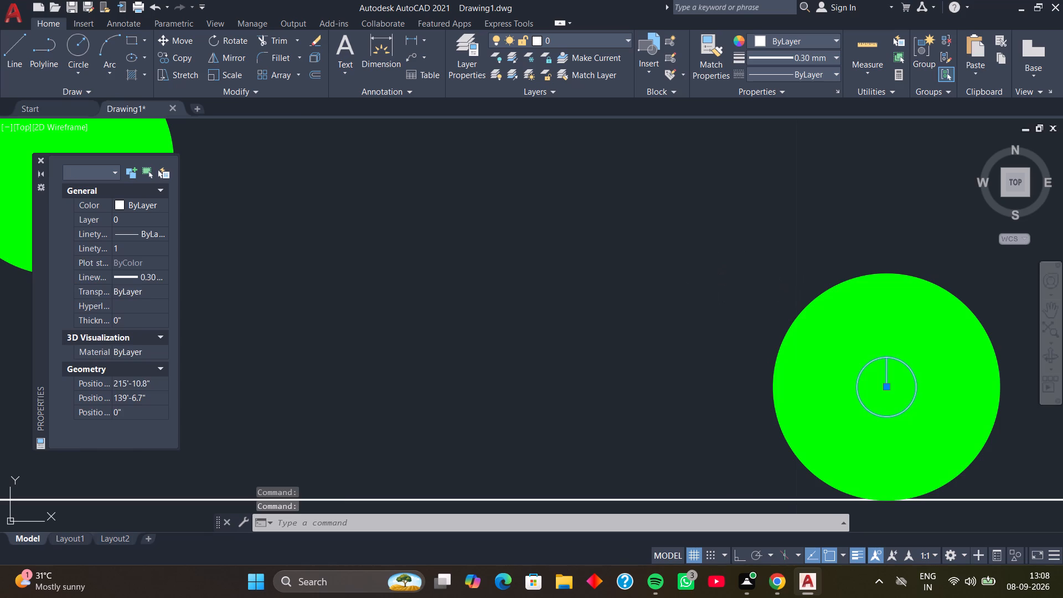
Delete the point marker inside the third upper-row footing bar dot from the left end, keeping its circle and fill.
scroll(787, 263, "down", 3)
middle_click_drag(792, 255, 530, 356)
middle_click_drag(687, 369, 636, 350)
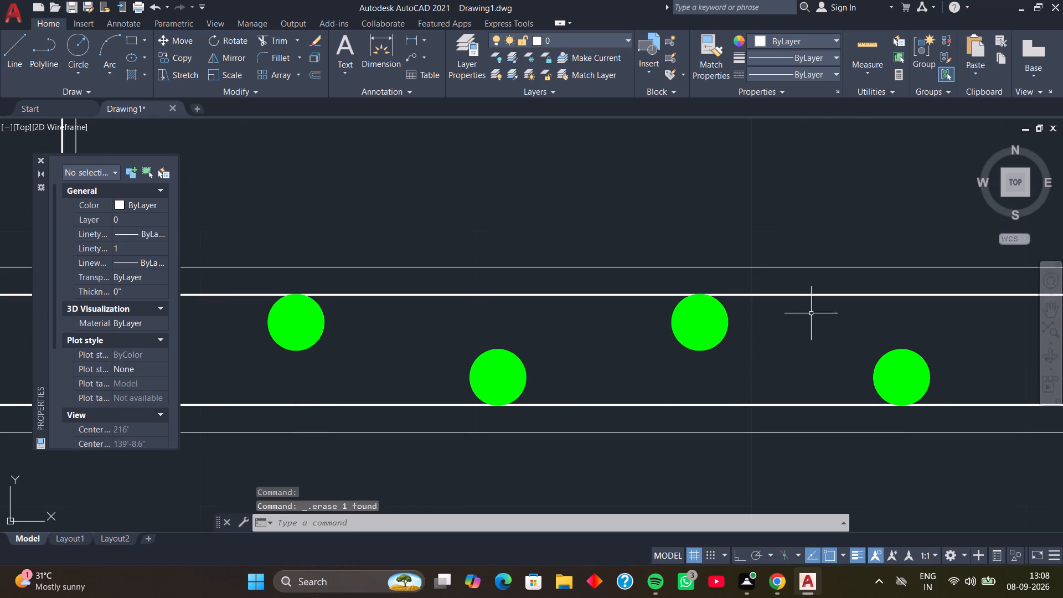
left_click(756, 316)
left_click(637, 359)
scroll(665, 340, "up", 3)
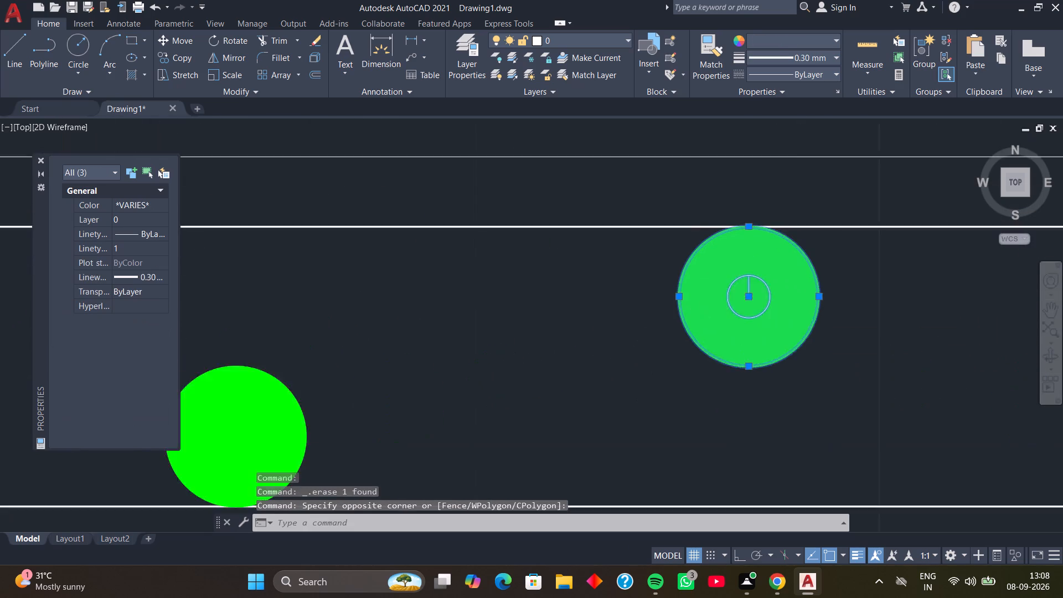
middle_click_drag(664, 348, 555, 363)
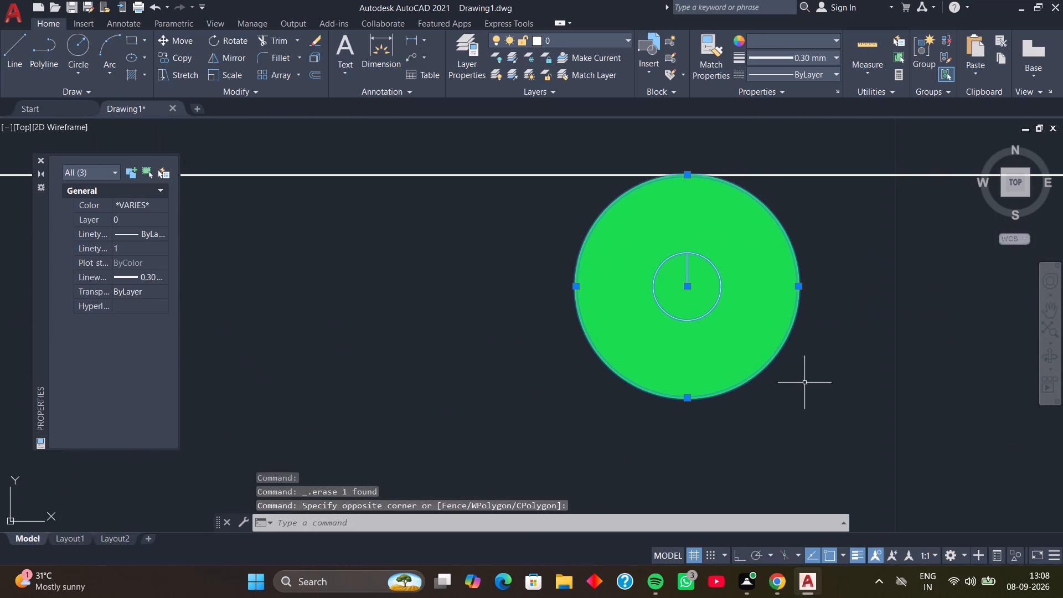
left_click(747, 341, "shift")
left_click(762, 372, "shift")
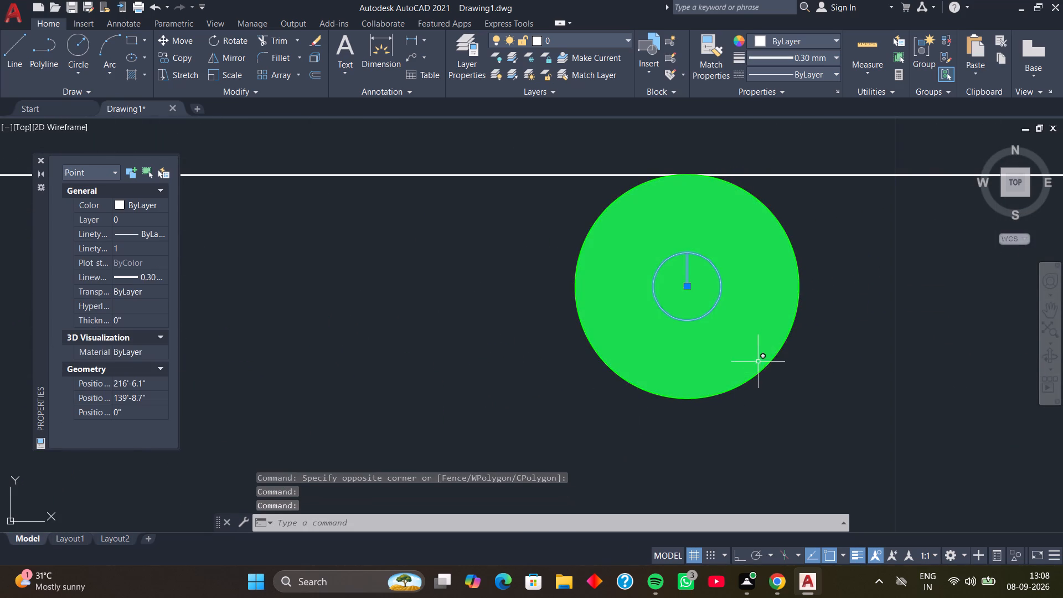
key("Delete")
Delete the point marker inside the fourth lower-row footing bar dot from the left end, keeping its circle and fill.
scroll(834, 351, "down", 2)
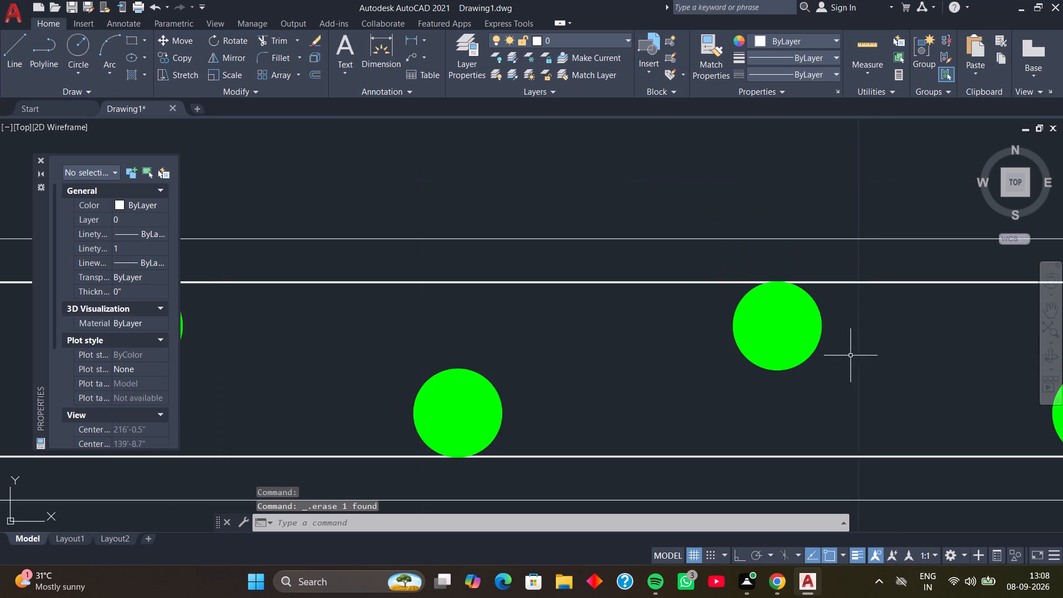
middle_click_drag(846, 356, 707, 238)
middle_click_drag(819, 316, 634, 306)
left_click(873, 237)
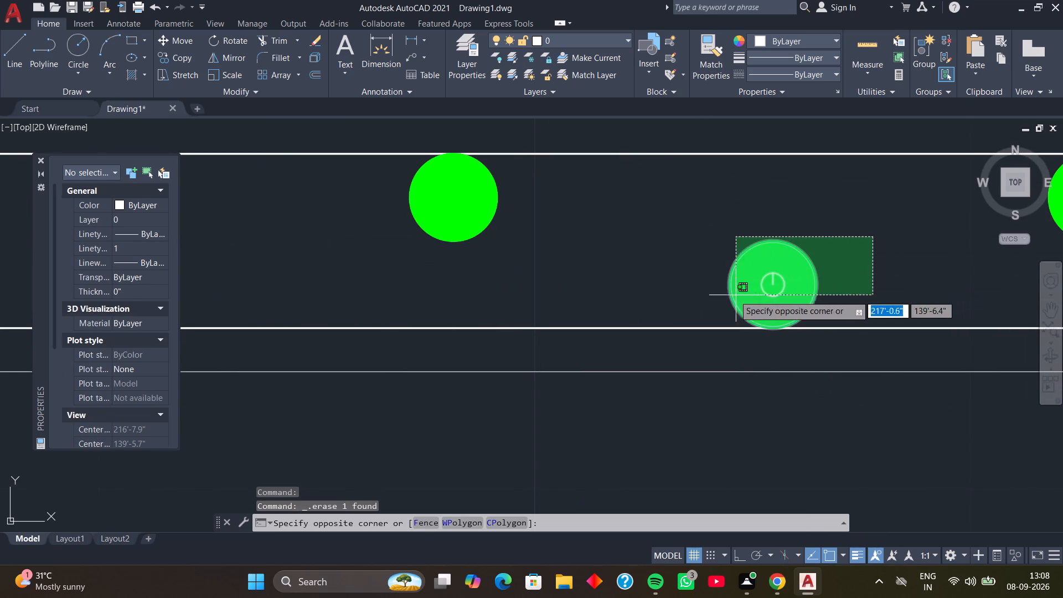
left_click(710, 299)
scroll(708, 299, "up", 1)
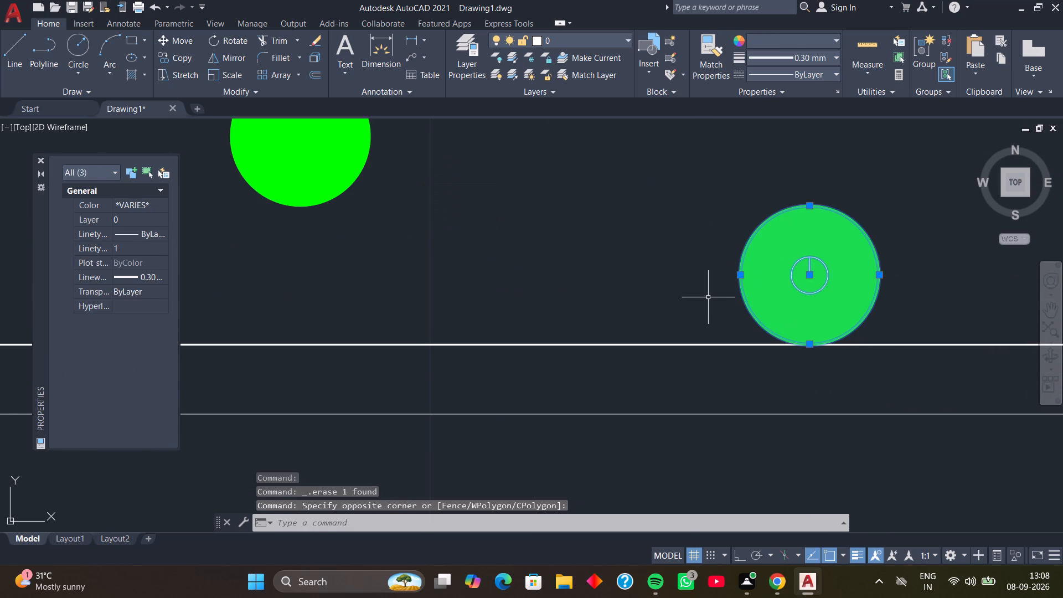
left_click(741, 261, "shift")
left_click(780, 254, "shift")
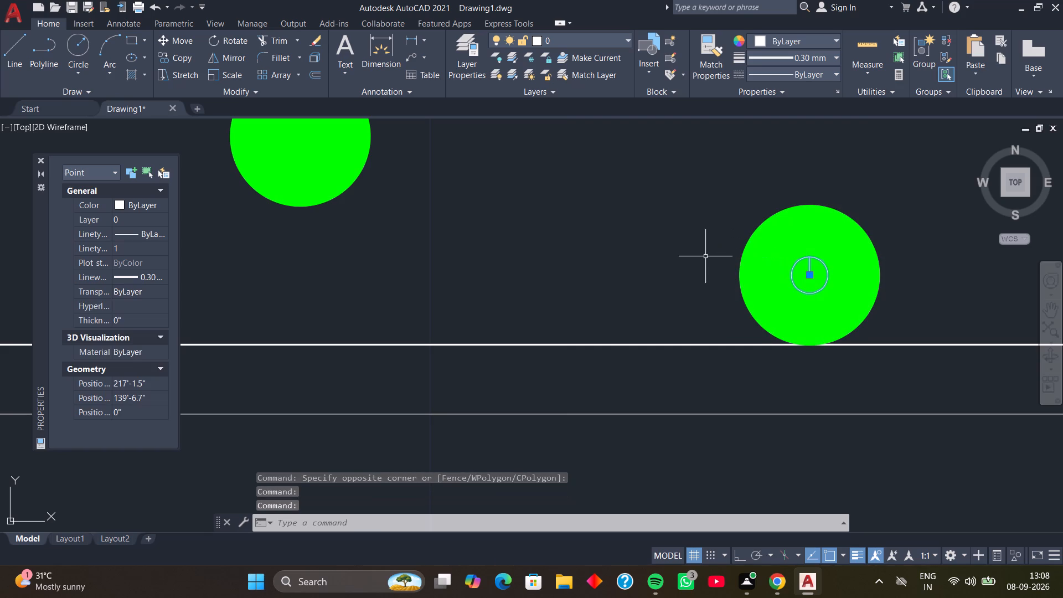
key("Delete")
Delete the point marker inside the fourth upper-row footing bar dot from the left end, keeping its circle and fill.
scroll(716, 261, "down", 2)
middle_click_drag(818, 258, 570, 303)
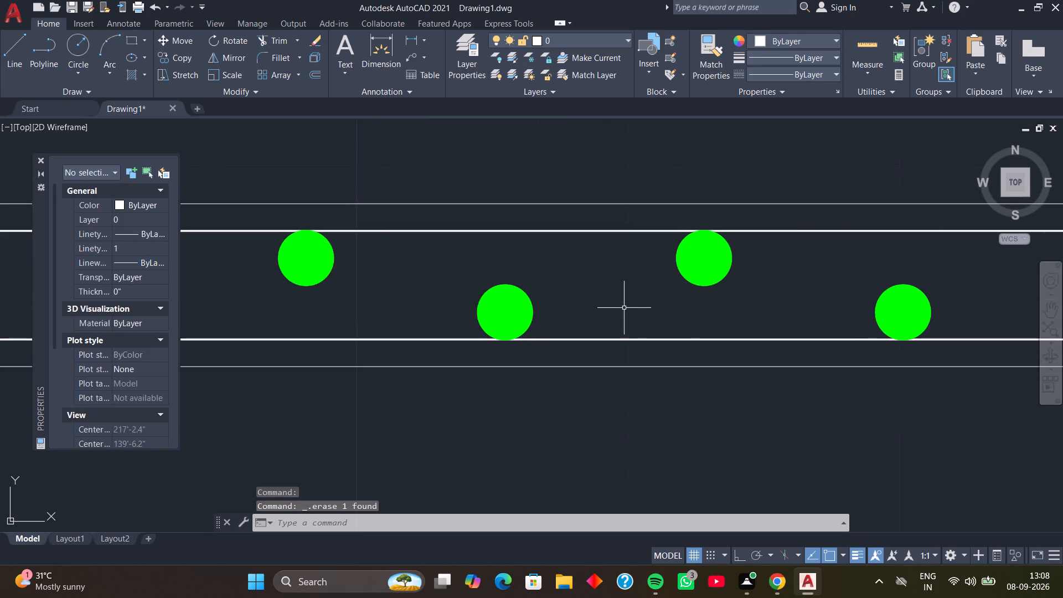
scroll(624, 307, "up", 1)
middle_click_drag(672, 277, 570, 329)
left_click(723, 272)
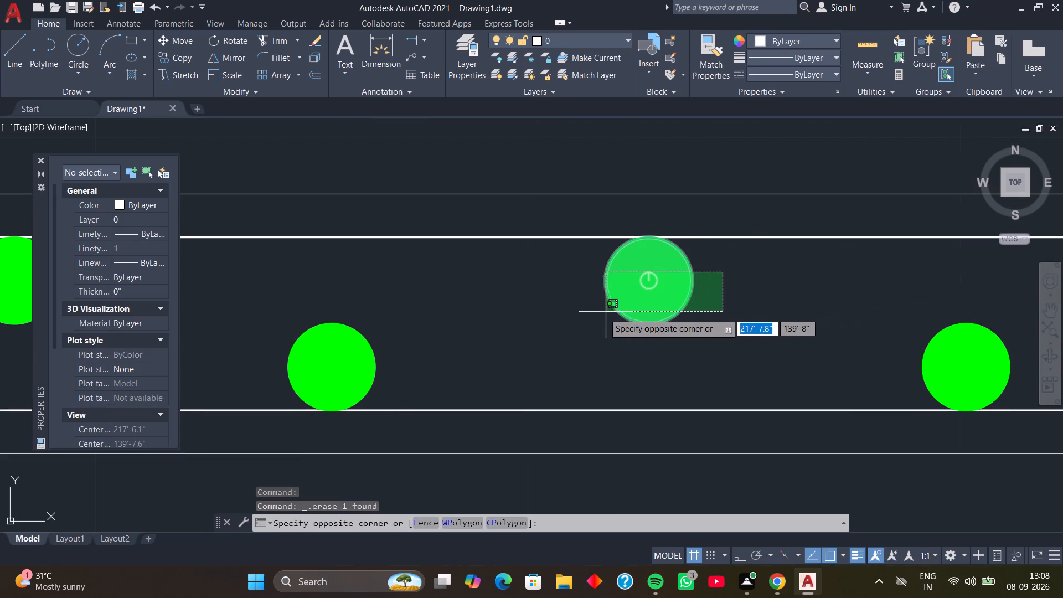
left_click(588, 332)
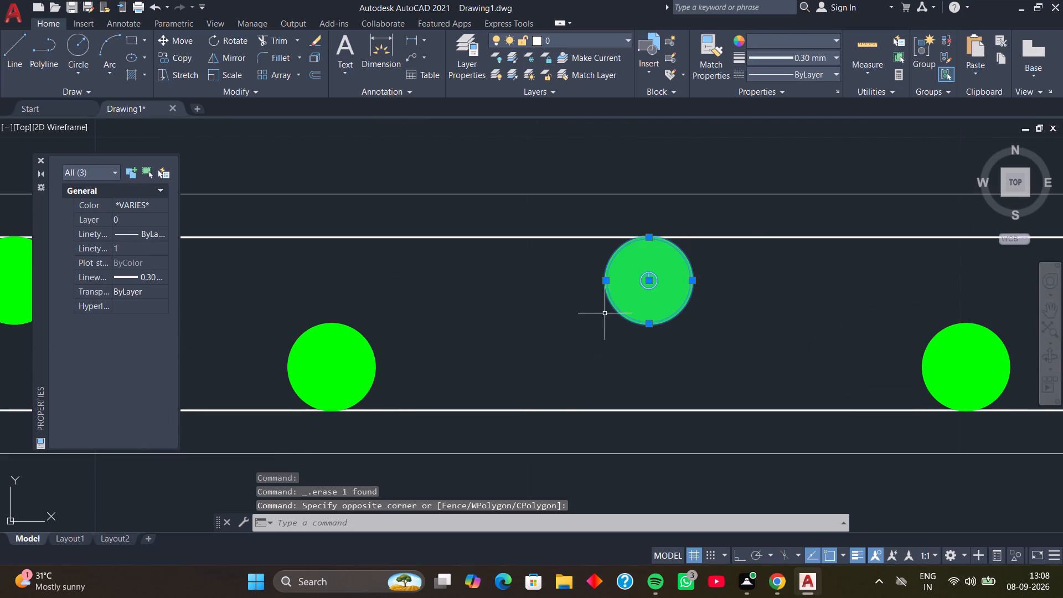
left_click(674, 317, "shift")
scroll(657, 288, "up", 1, "shift")
left_click(665, 292, "shift")
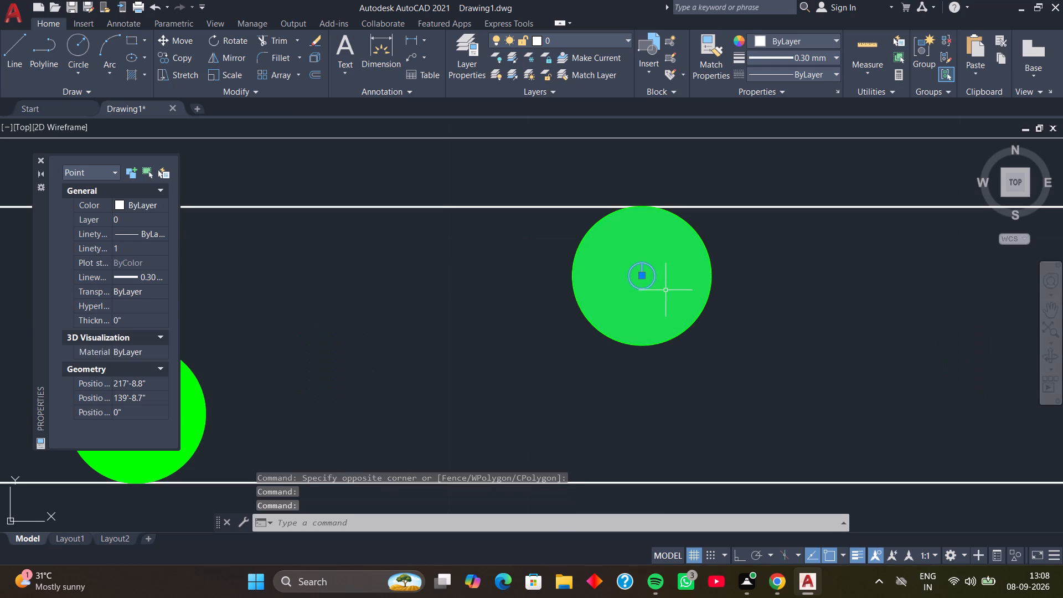
key("Delete")
Delete the point marker inside the fifth lower-row footing bar dot from the left end, keeping its circle and fill.
scroll(781, 291, "down", 2)
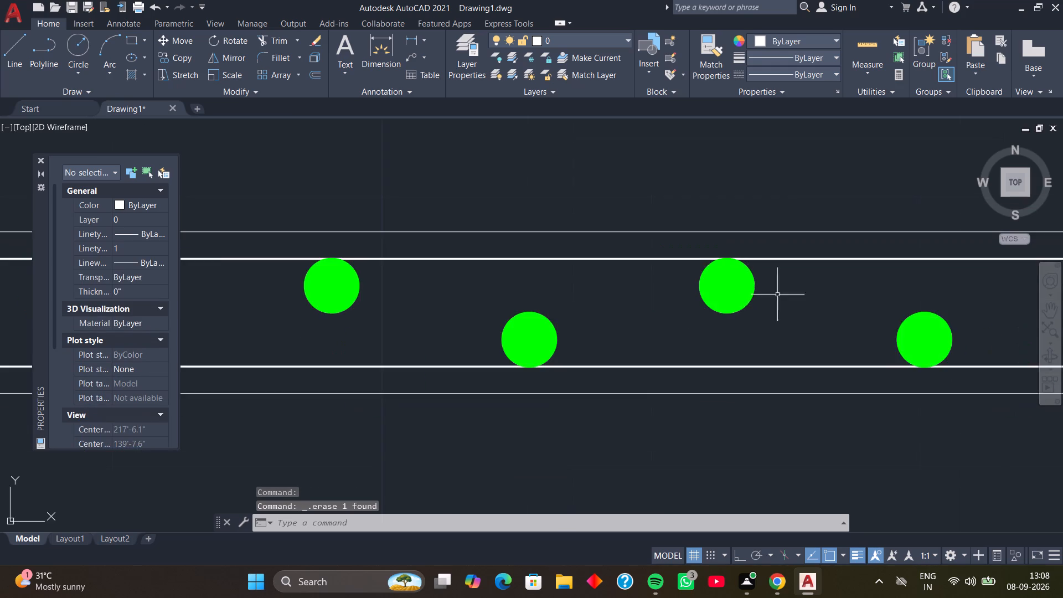
middle_click_drag(763, 327, 540, 257)
scroll(700, 252, "up", 2)
left_click_drag(771, 233, 770, 238)
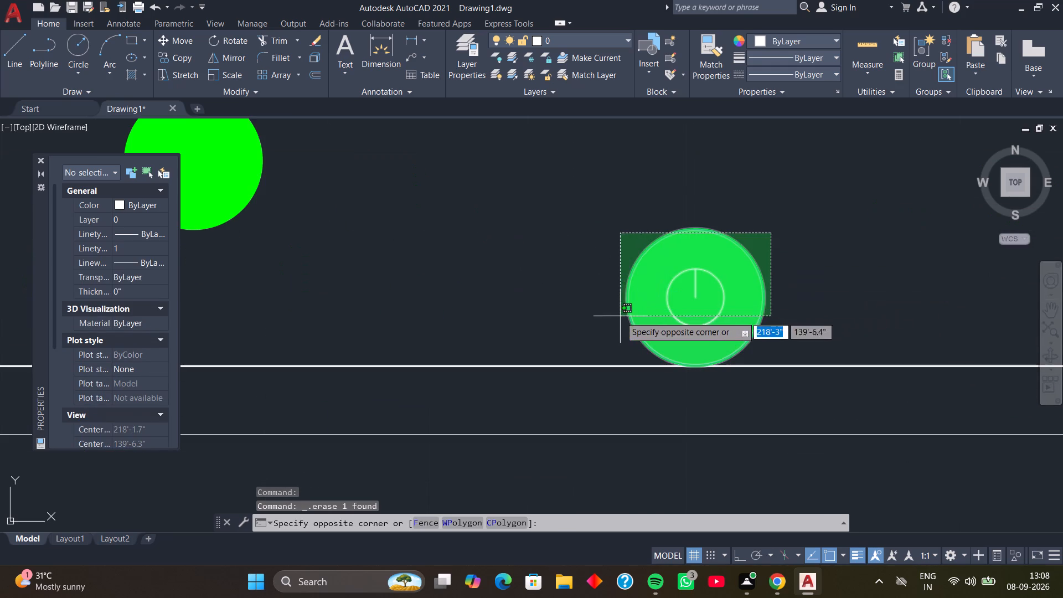
left_click(620, 316)
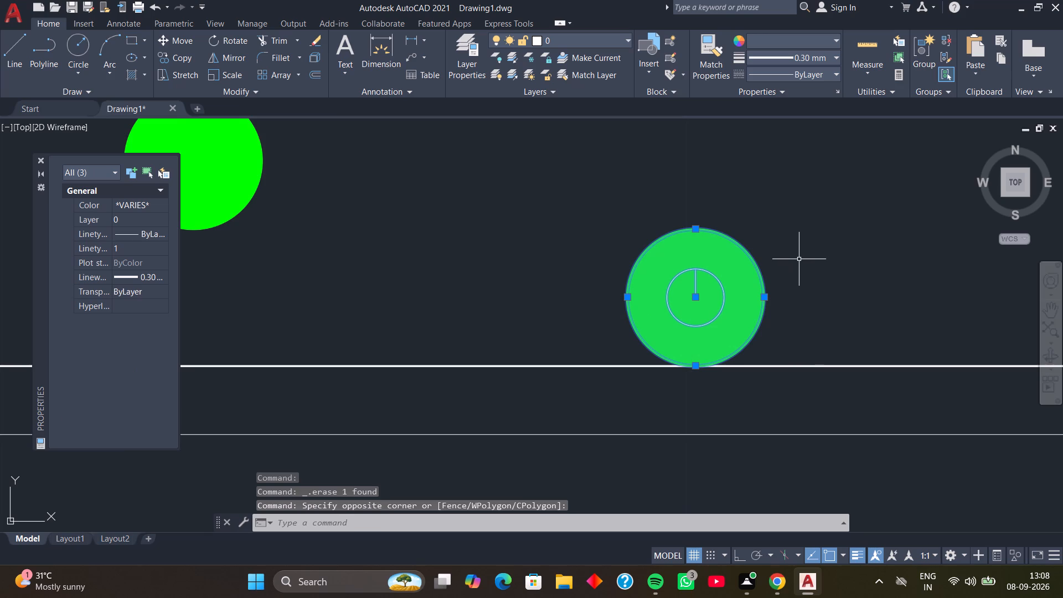
left_click(750, 257, "shift")
left_click(740, 262, "shift")
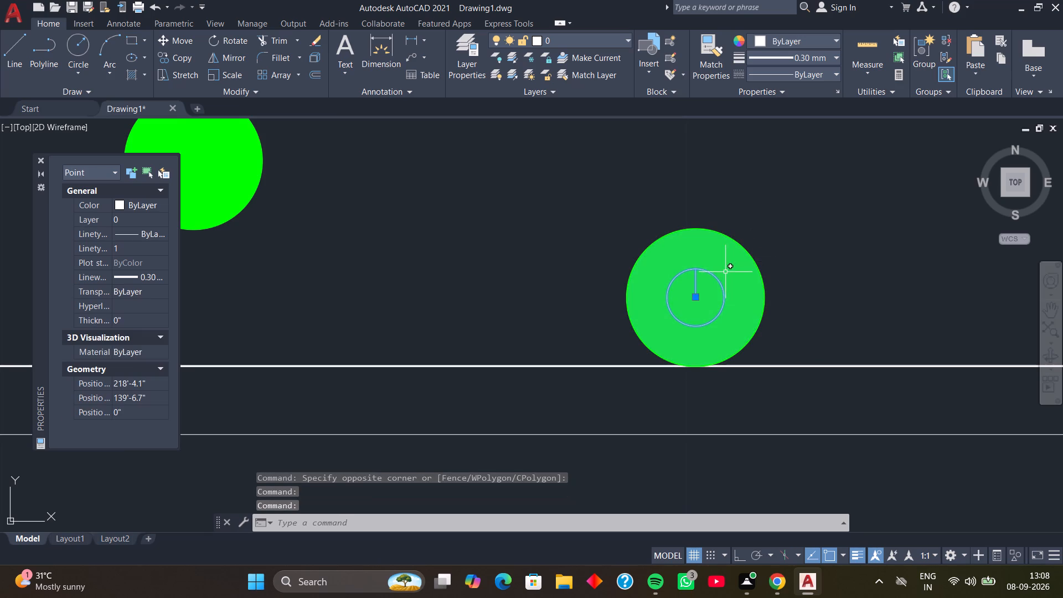
key("Delete")
Delete the point marker inside the fifth upper-row footing bar dot from the left end, keeping its circle and fill.
scroll(799, 261, "down", 2)
middle_click_drag(832, 260, 744, 264)
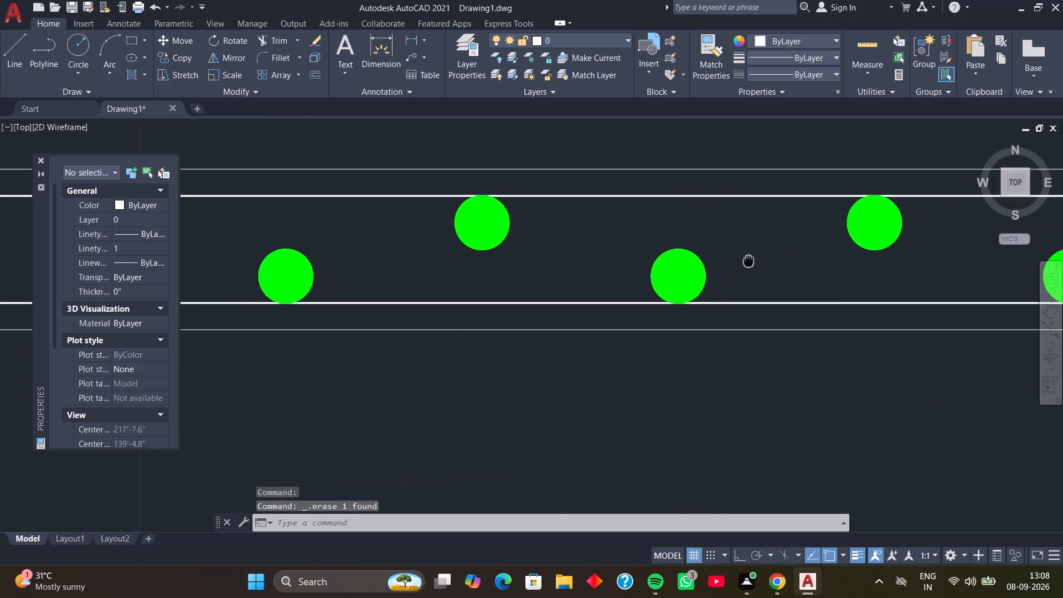
middle_click_drag(744, 264, 737, 269)
middle_click_drag(807, 265, 692, 324)
left_click(785, 290)
left_click(704, 317)
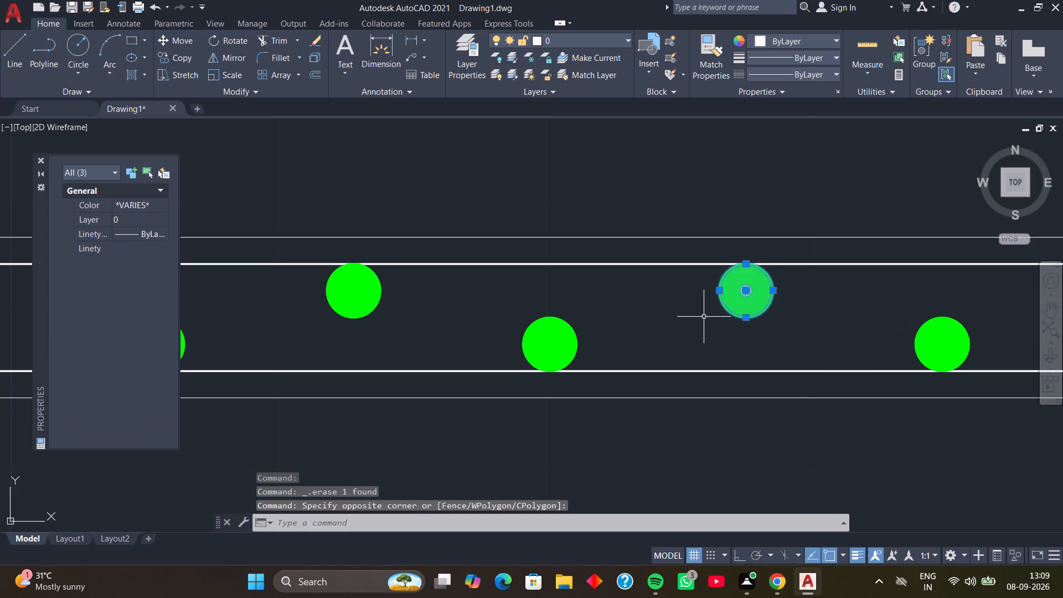
scroll(718, 321, "up", 2)
middle_click_drag(788, 342, 757, 347)
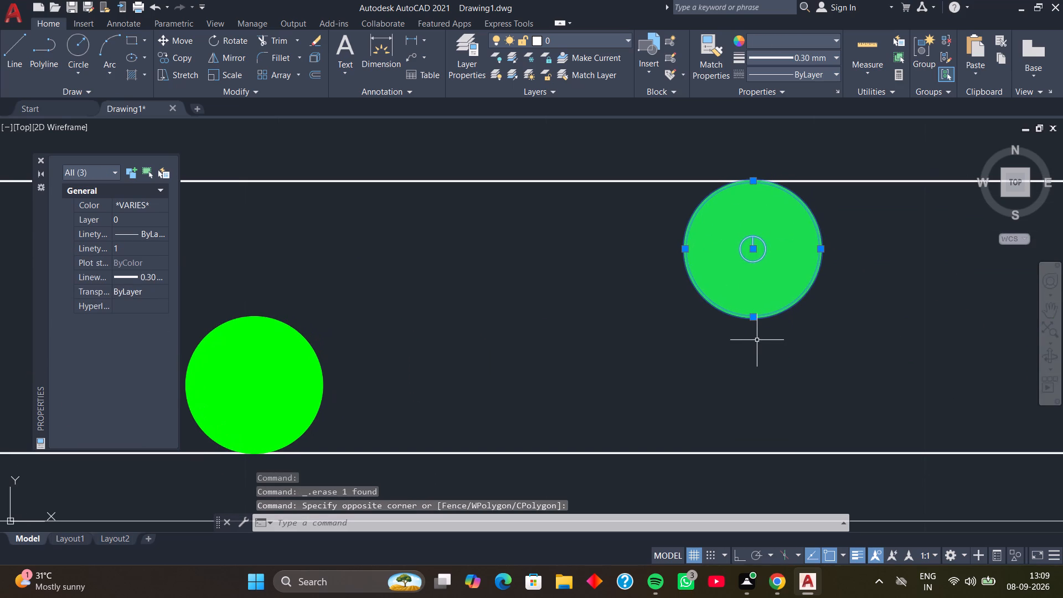
left_click(776, 313, "shift")
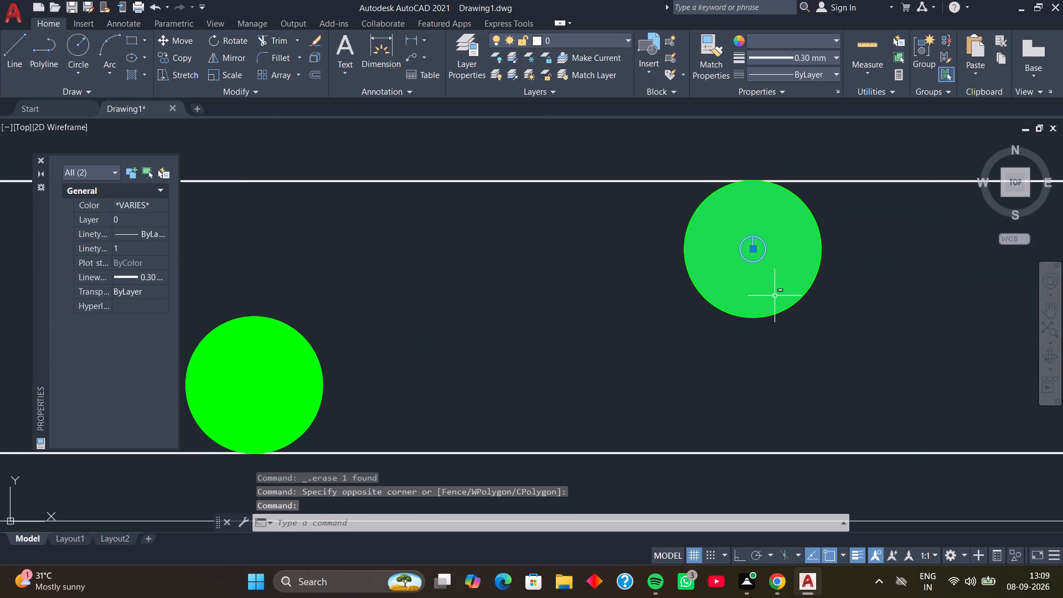
left_click(774, 295, "shift")
key("Delete")
Delete the point marker inside the sixth lower-row footing bar dot from the left end, keeping its circle and fill.
scroll(854, 306, "down", 1)
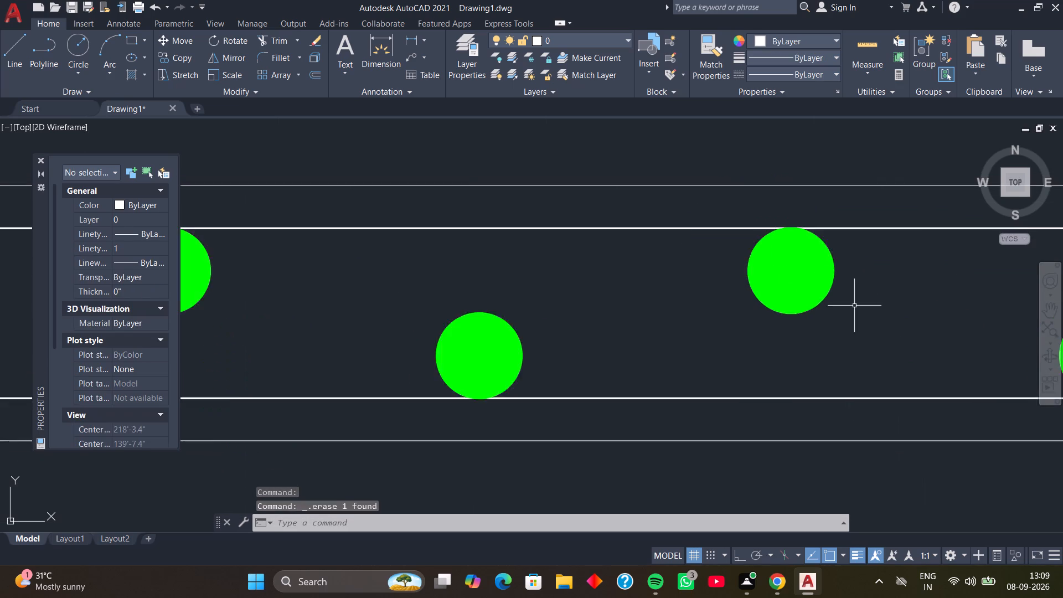
scroll(854, 306, "down", 1)
middle_click_drag(878, 300, 572, 326)
scroll(723, 360, "up", 2)
left_click(773, 327)
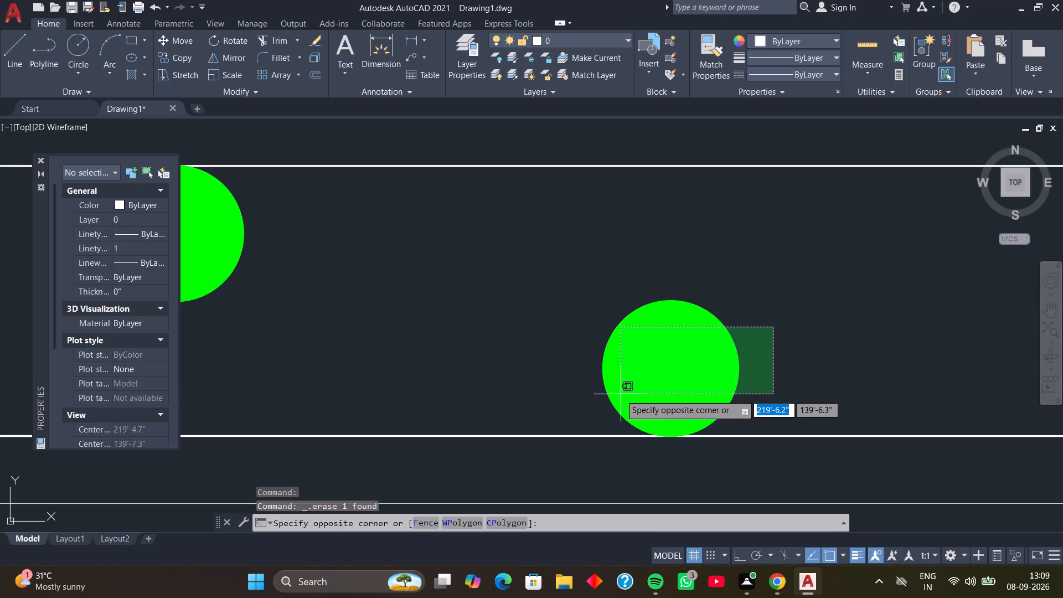
left_click(575, 389)
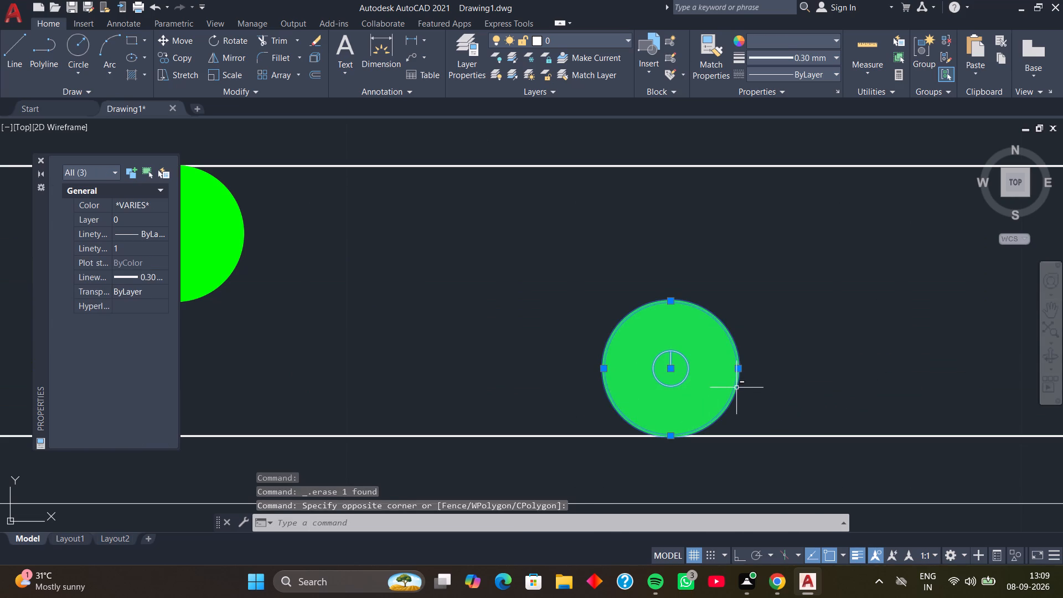
left_click(736, 388, "shift")
left_click(708, 385, "shift")
key("Delete")
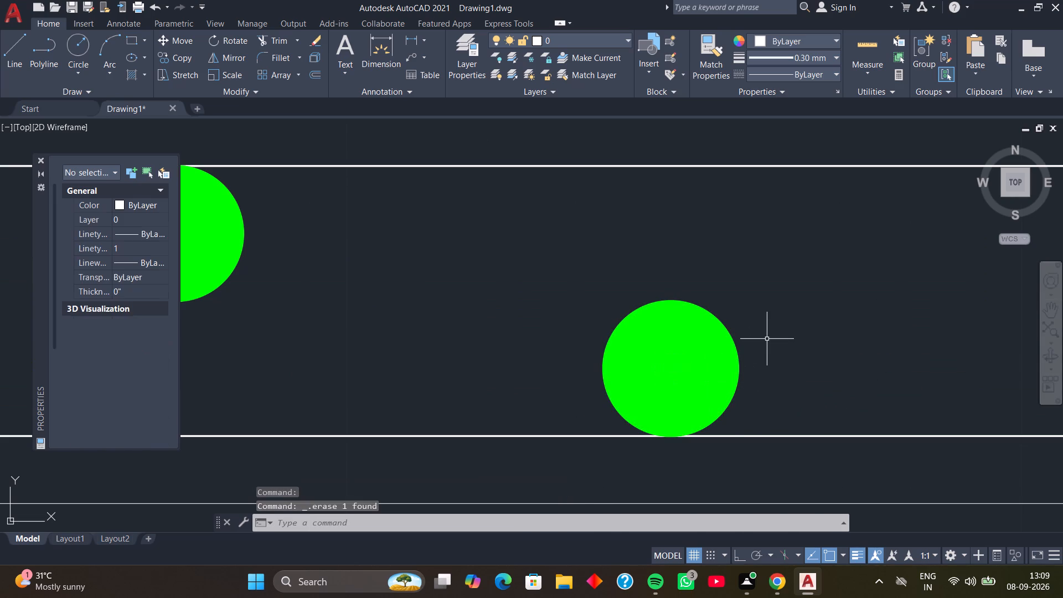
Delete the point marker inside the sixth upper-row footing bar dot from the left end, keeping its circle and fill.
scroll(767, 339, "down", 2)
middle_click_drag(794, 338, 623, 341)
middle_click_drag(722, 334, 632, 377)
scroll(696, 364, "up", 1)
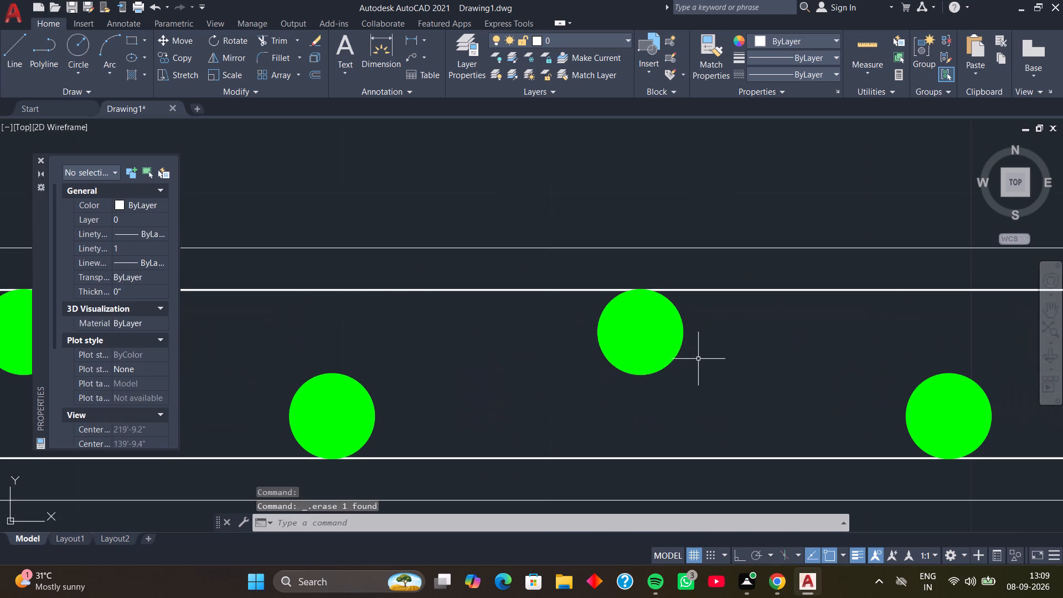
left_click_drag(703, 315, 693, 324)
left_click(567, 376)
scroll(692, 383, "up", 1)
middle_click_drag(692, 383, 693, 383)
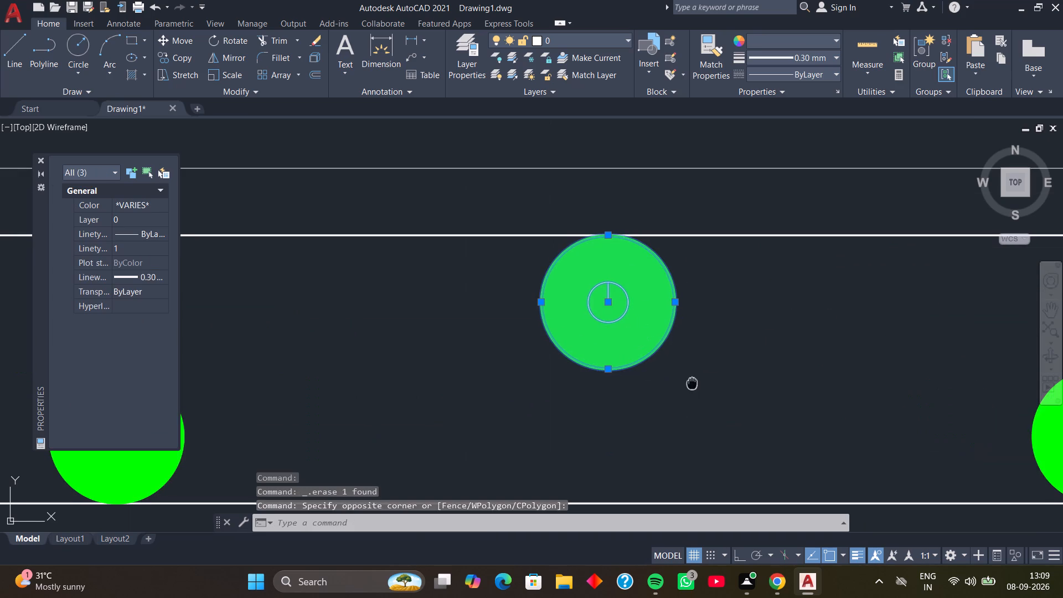
middle_click_drag(693, 383, 698, 383)
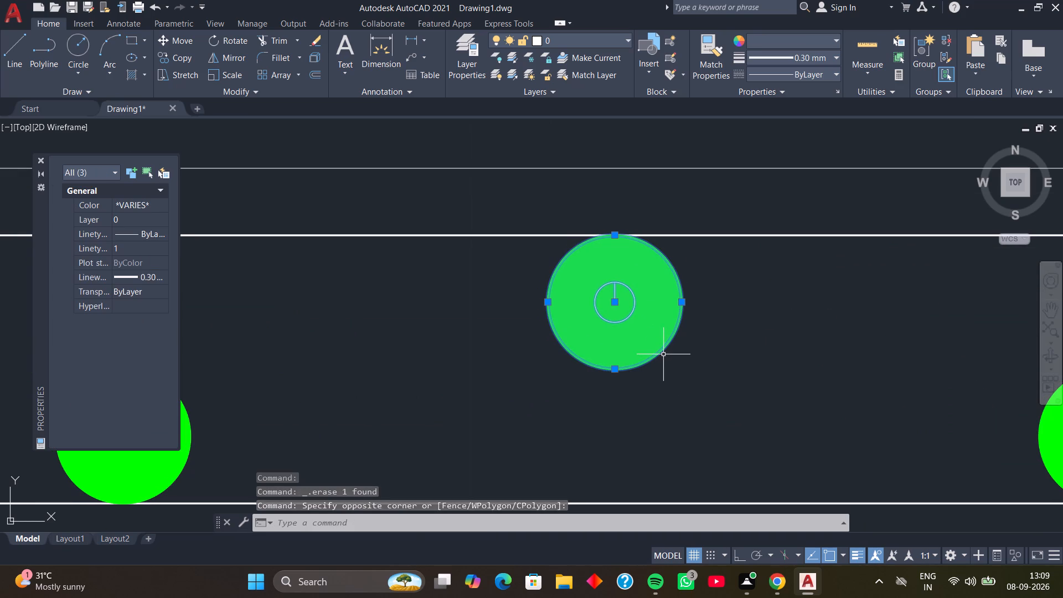
left_click(661, 353, "shift")
left_click(637, 334, "shift")
scroll(720, 350, "down", 1)
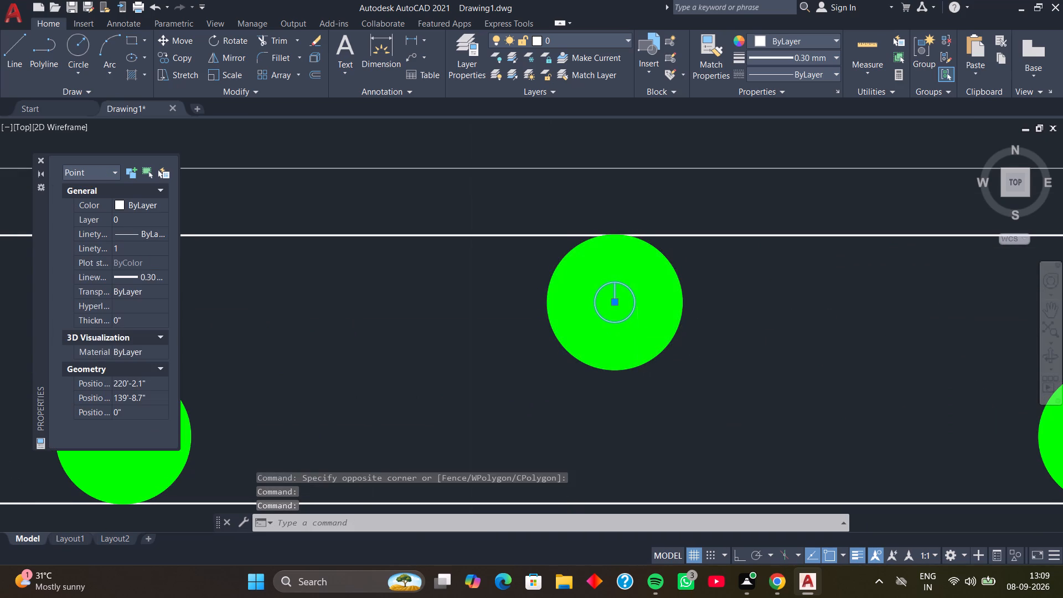
scroll(720, 350, "down", 1)
middle_click_drag(738, 358, 708, 362)
key("Delete")
Delete the point marker inside the seventh lower-row footing bar dot from the left end, keeping its circle and fill.
middle_click_drag(710, 358, 523, 339)
left_click(720, 332)
left_click(605, 383)
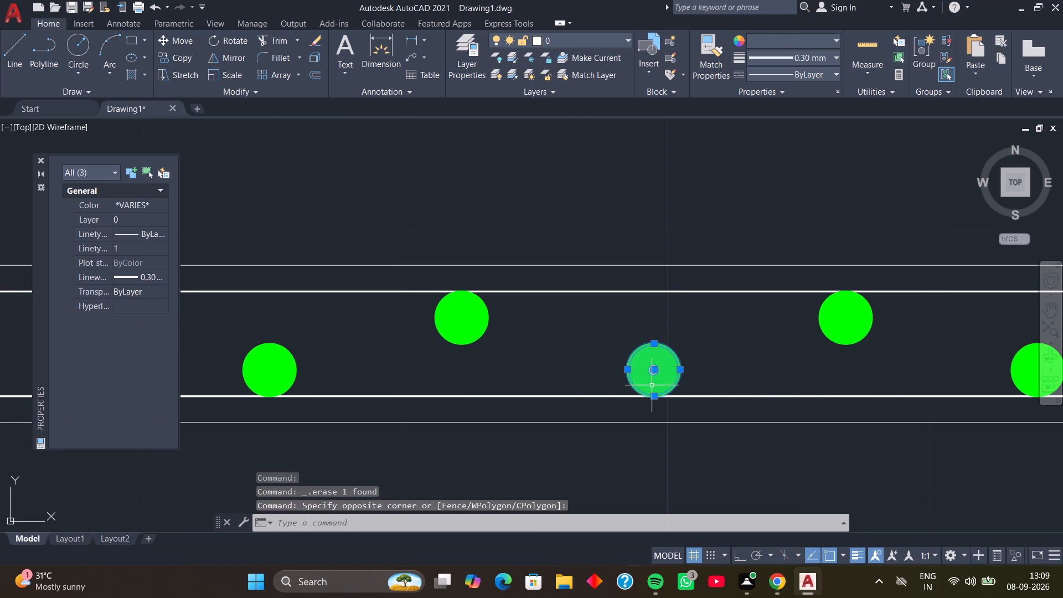
scroll(653, 382, "up", 3)
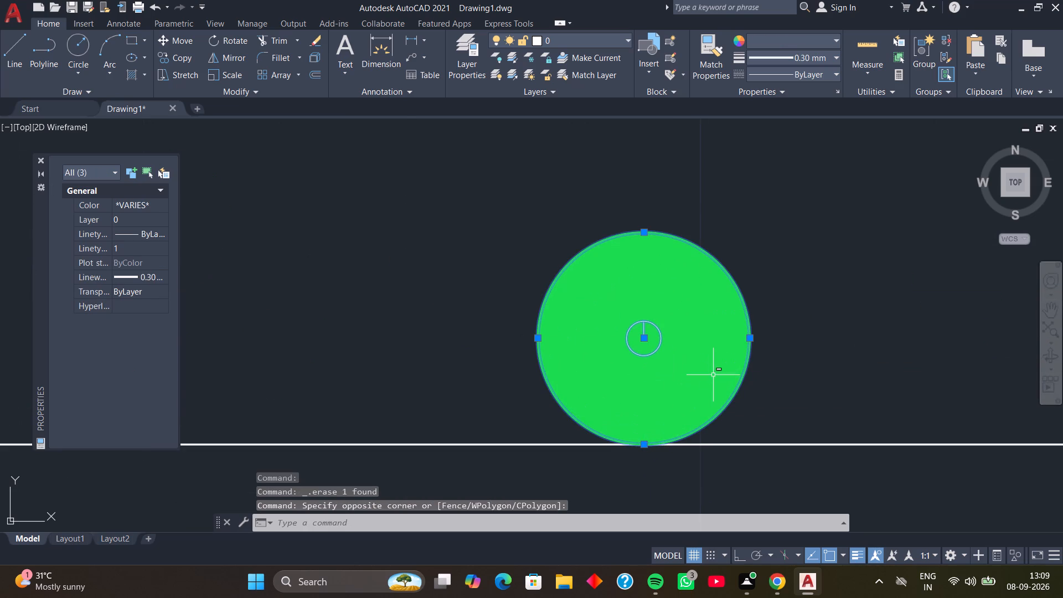
left_click(737, 387, "shift")
left_click(703, 361, "shift")
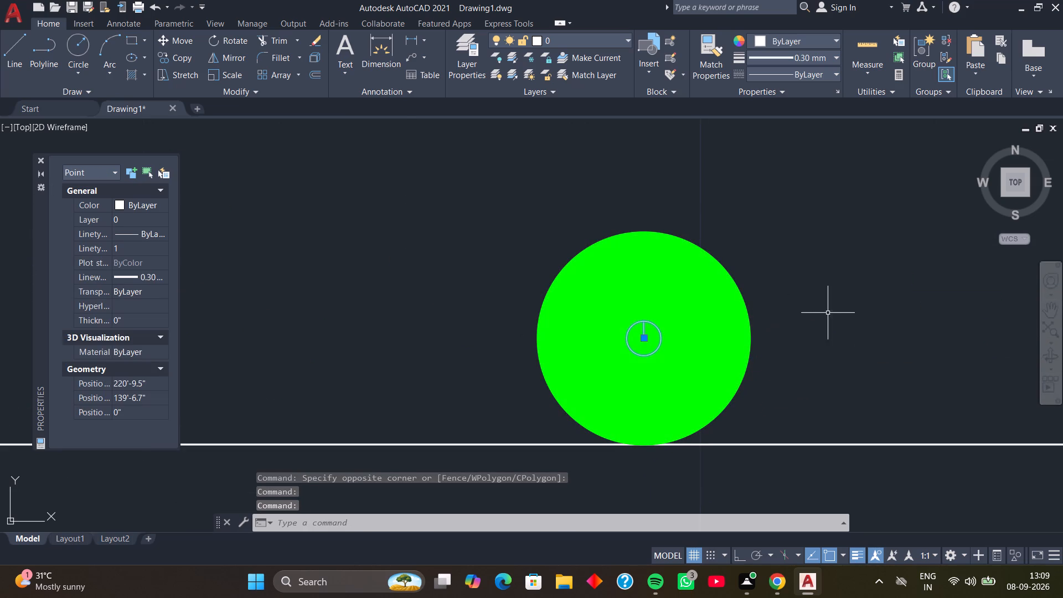
key("Delete")
Delete the point marker inside the seventh upper-row footing bar dot from the left end, keeping its circle and fill.
scroll(829, 315, "down", 3)
middle_click_drag(832, 316, 483, 358)
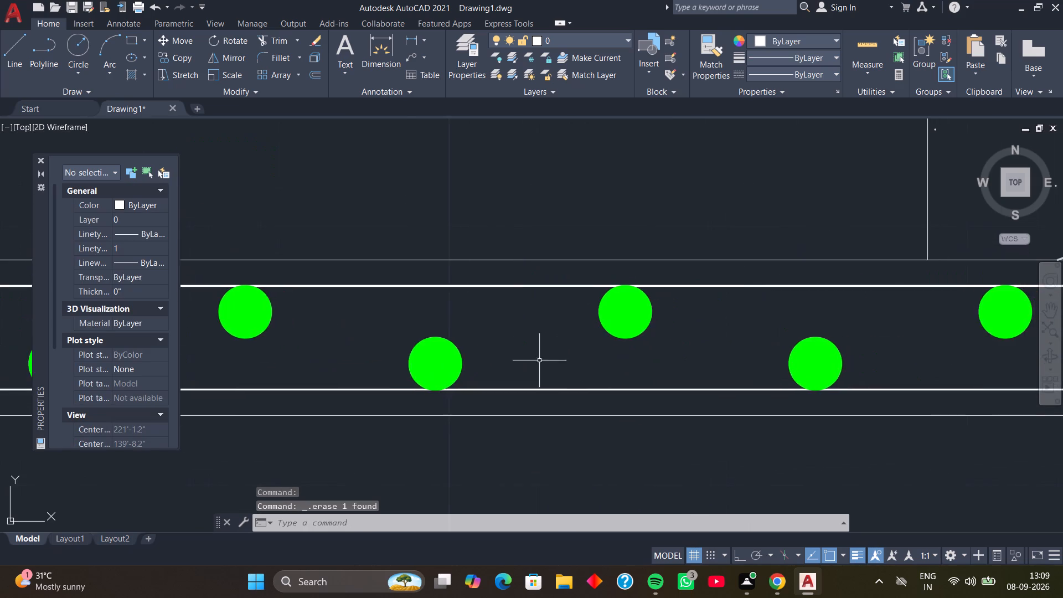
scroll(590, 348, "up", 2)
middle_click_drag(602, 324, 595, 359)
left_click(757, 290)
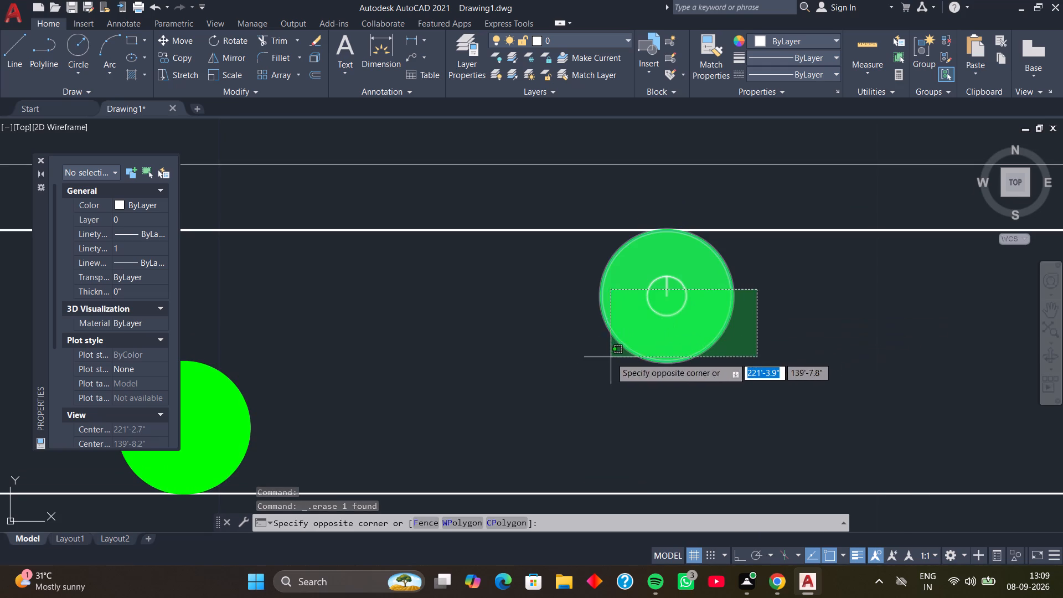
left_click(610, 357)
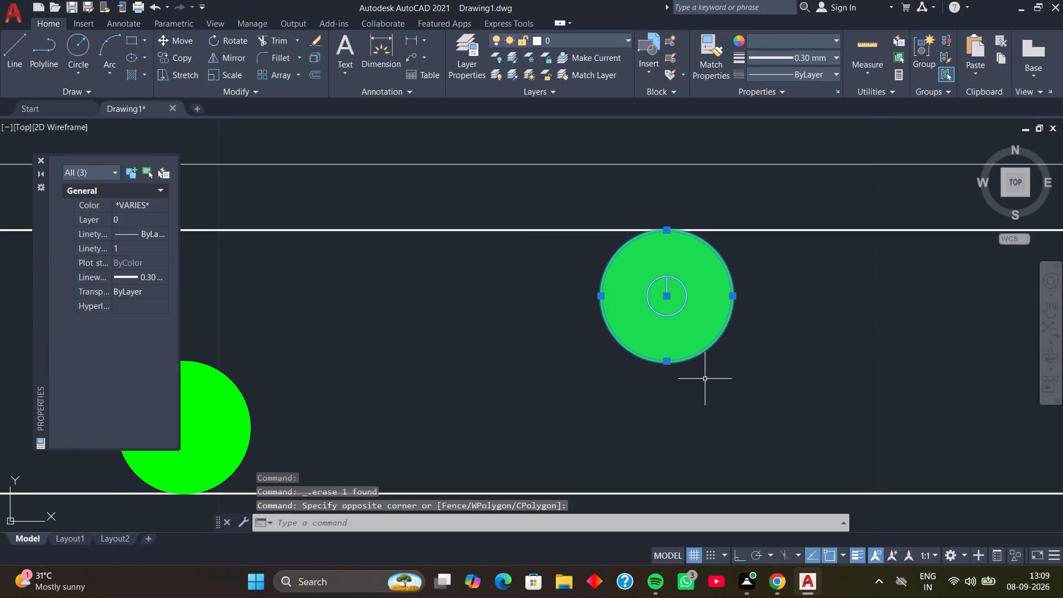
left_click(705, 350, "shift")
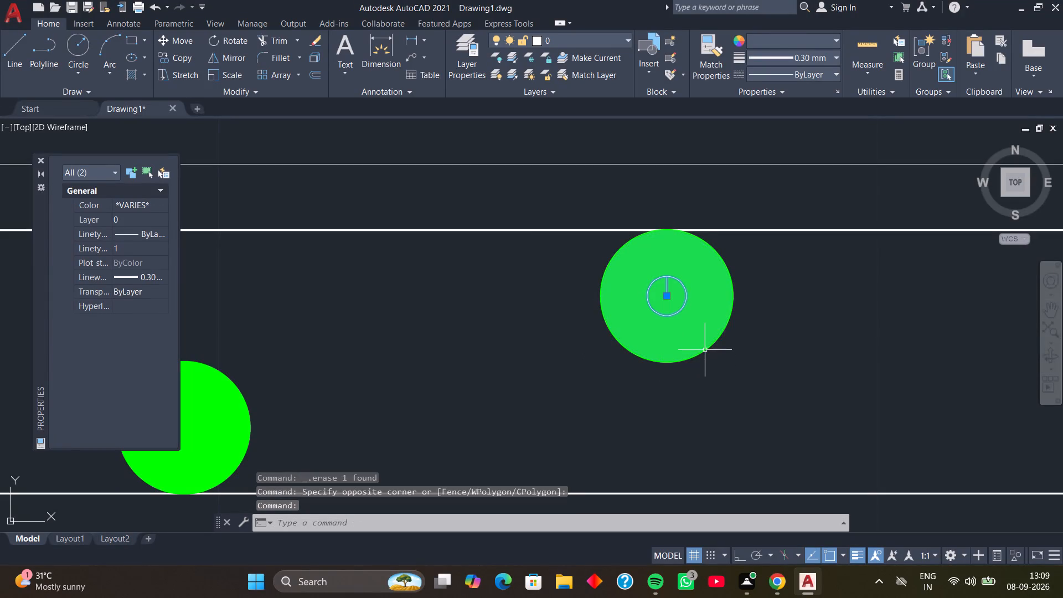
left_click(700, 336, "shift")
key("Delete")
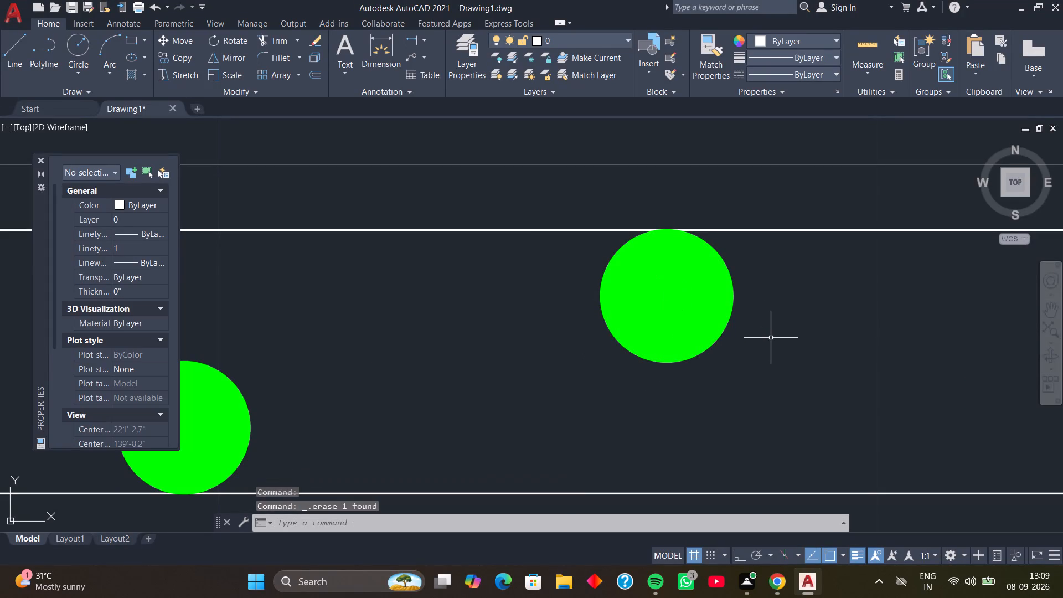
Delete the point marker inside the eighth lower-row footing bar dot from the left end, keeping its circle and fill.
scroll(771, 338, "down", 2)
middle_click_drag(791, 344, 539, 332)
scroll(642, 334, "up", 2)
left_click(758, 324)
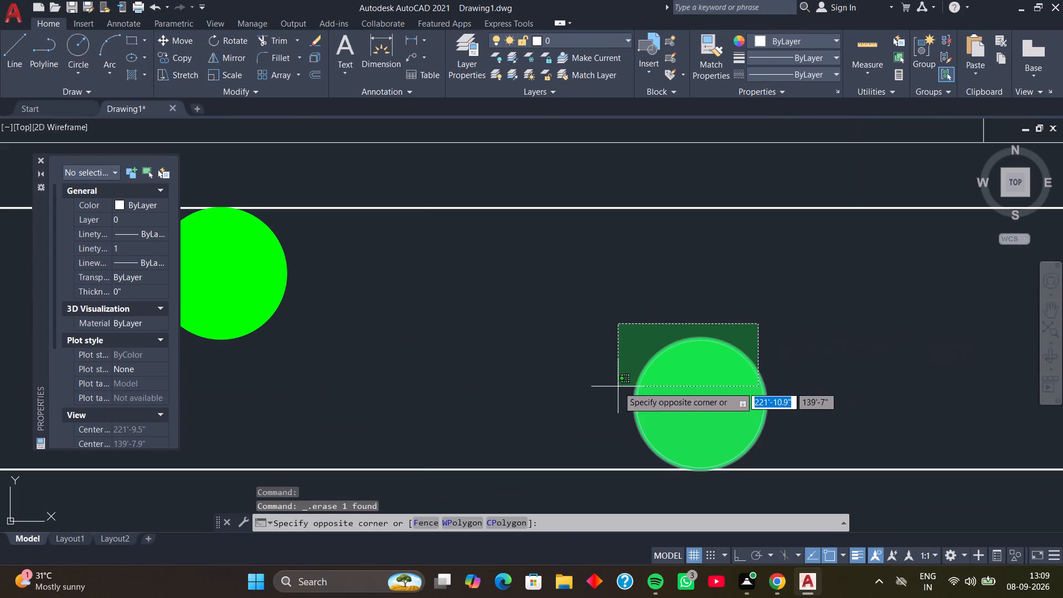
left_click(592, 425)
scroll(669, 406, "up", 2)
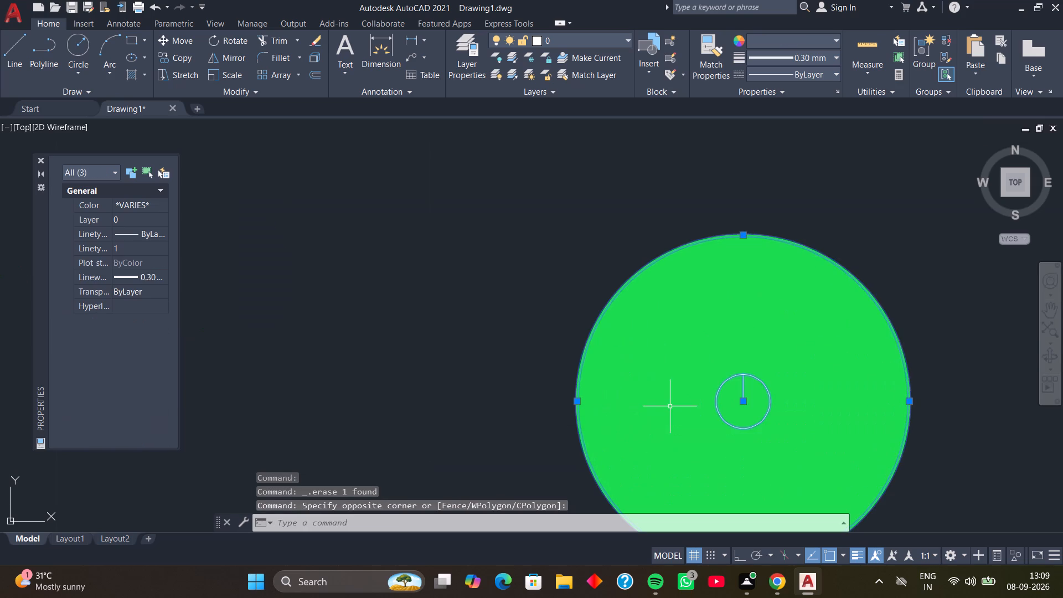
middle_click_drag(670, 406, 582, 326)
scroll(579, 322, "down", 1)
middle_click_drag(648, 388, 595, 366)
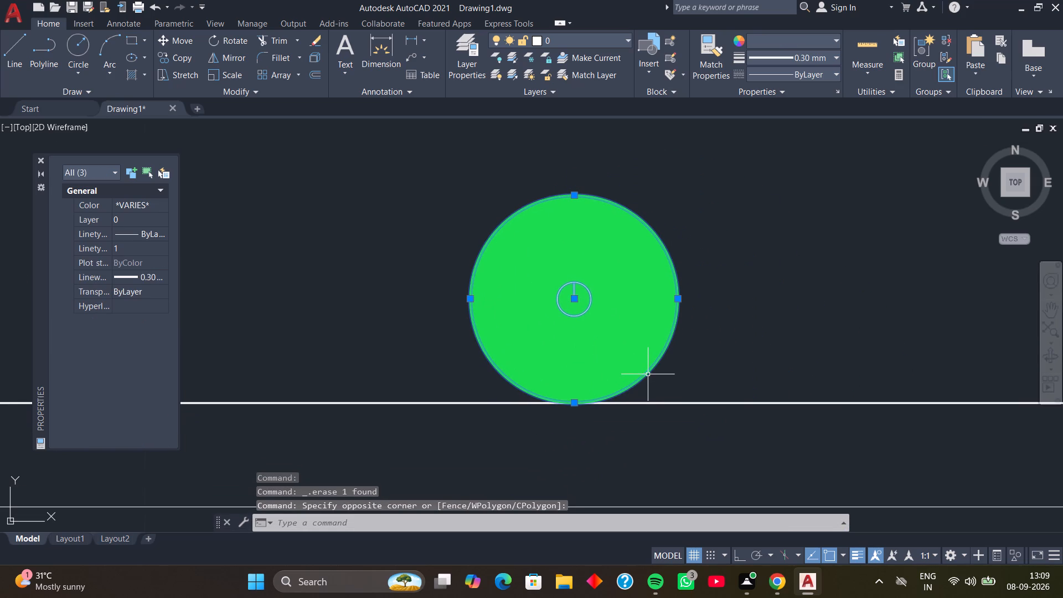
left_click(653, 368, "shift")
left_click(629, 349, "shift")
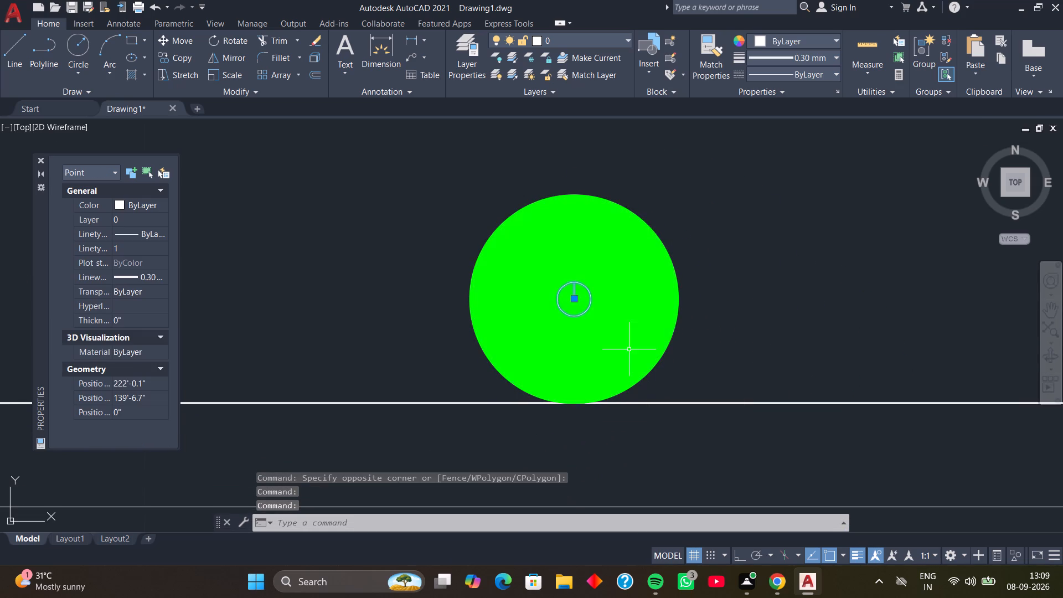
key("Delete")
Delete the point marker inside the eighth upper-row footing bar dot, directly beneath the wall, keeping its circle and fill.
scroll(742, 336, "down", 3)
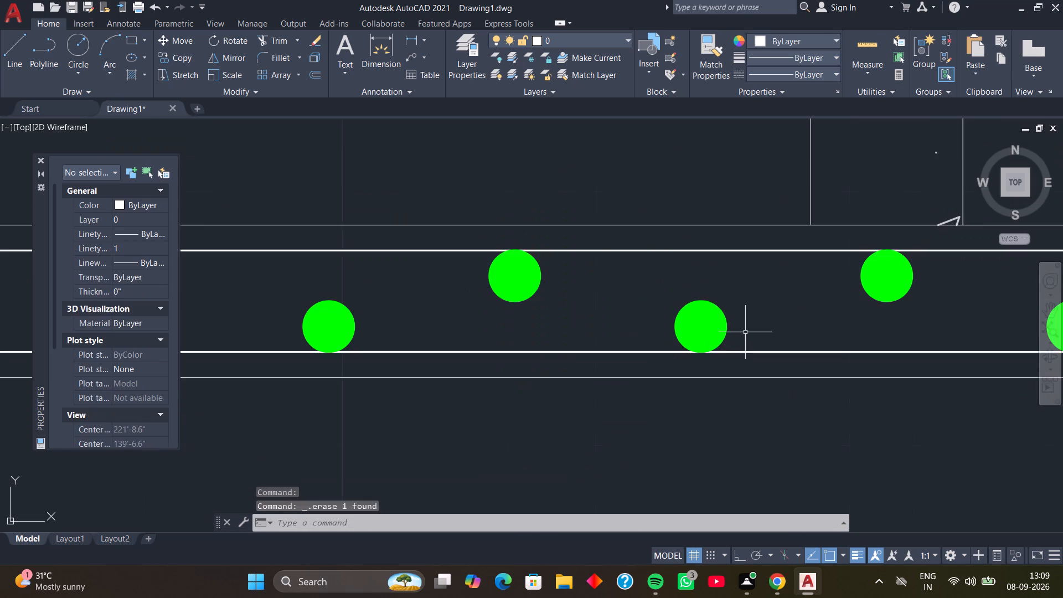
middle_click_drag(762, 308, 531, 365)
scroll(614, 364, "up", 2)
middle_click_drag(634, 357, 566, 406)
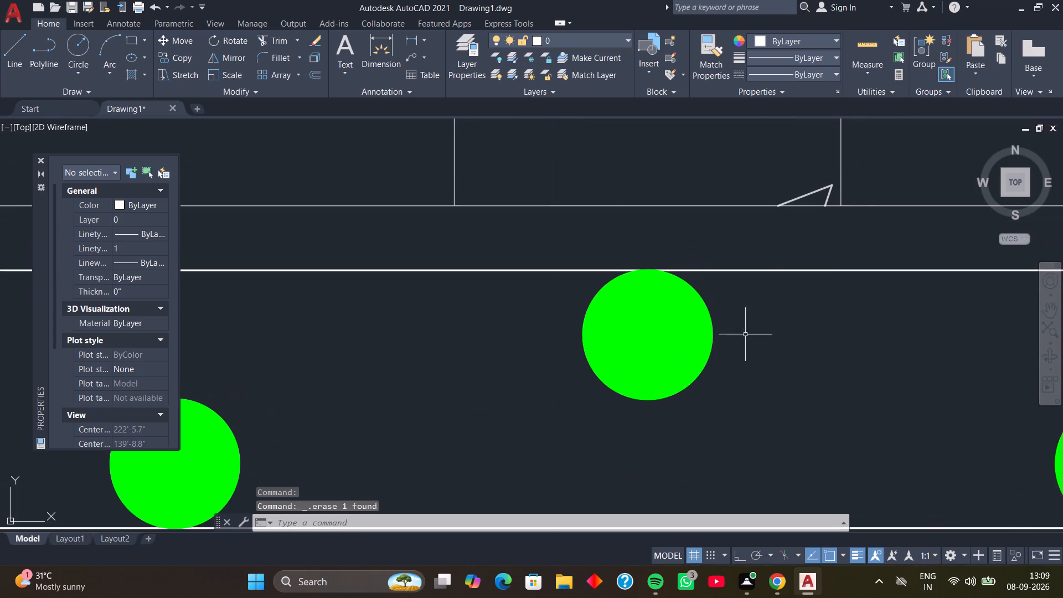
left_click(744, 328)
left_click(541, 394)
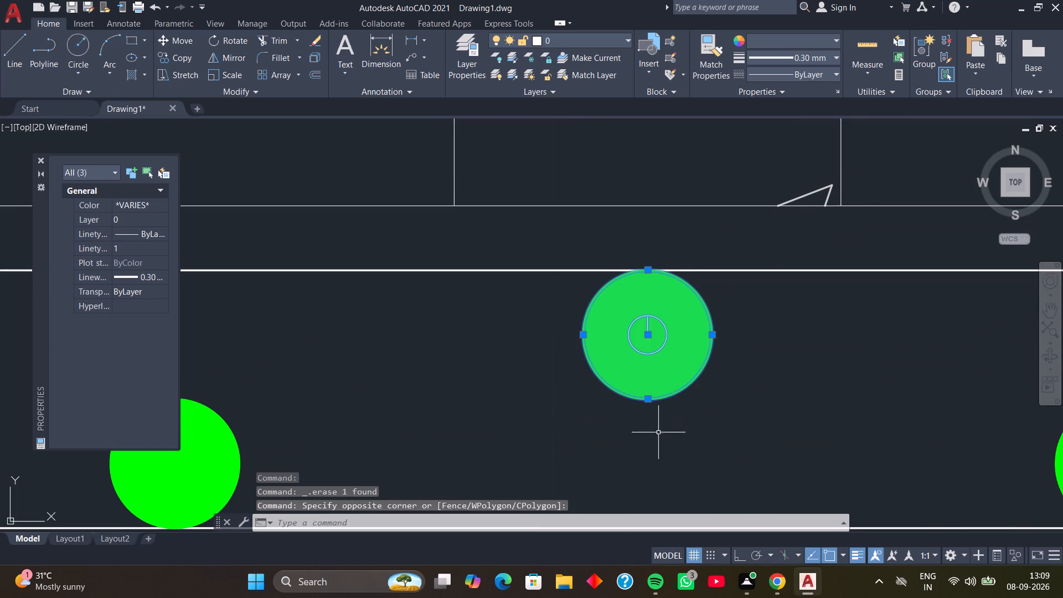
middle_click_drag(652, 437, 628, 449)
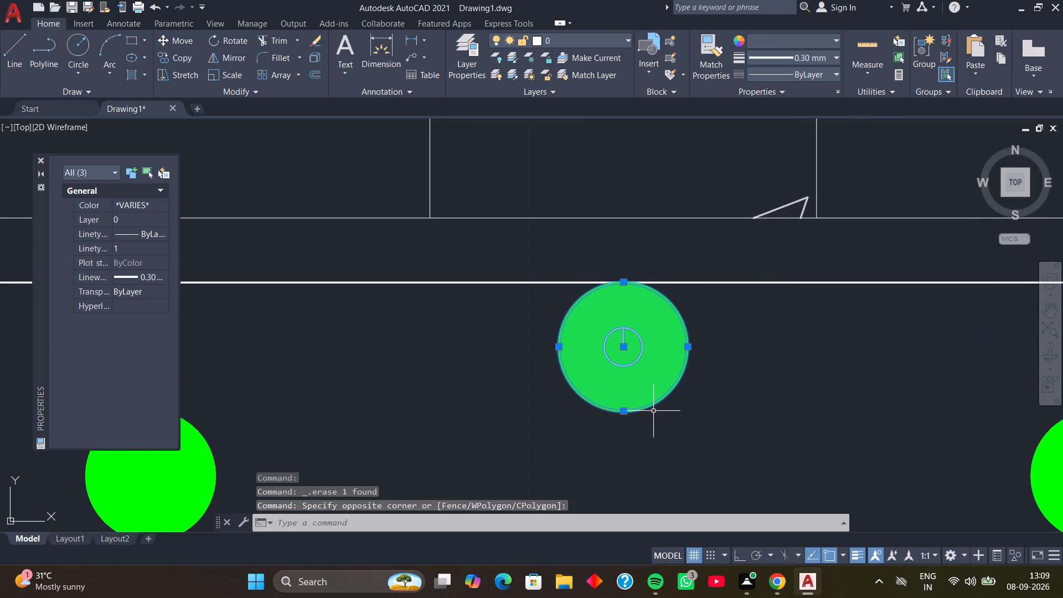
left_click(654, 404, "shift")
left_click(641, 385, "shift")
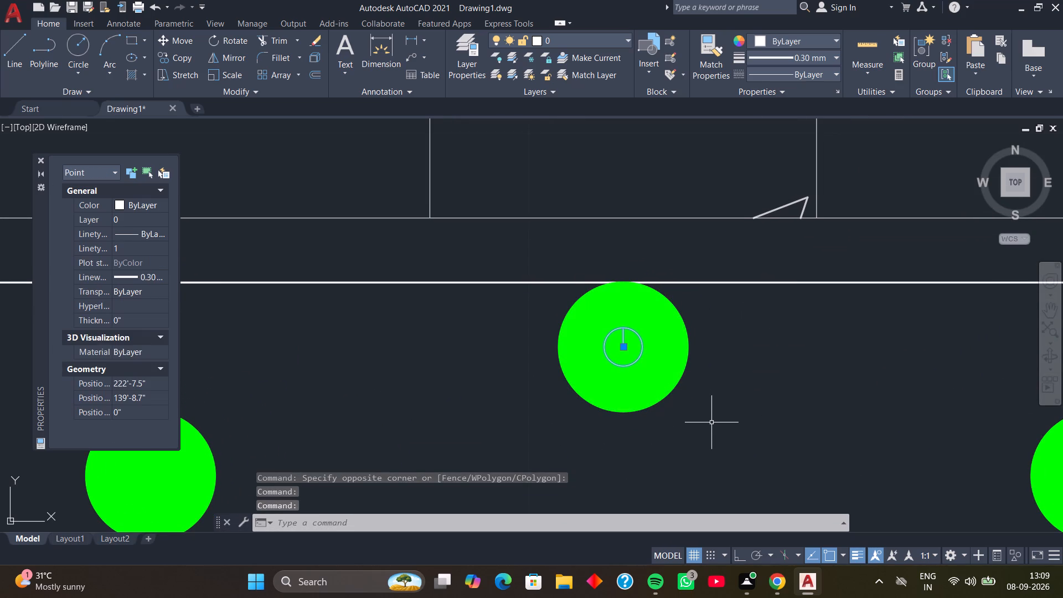
key("Delete")
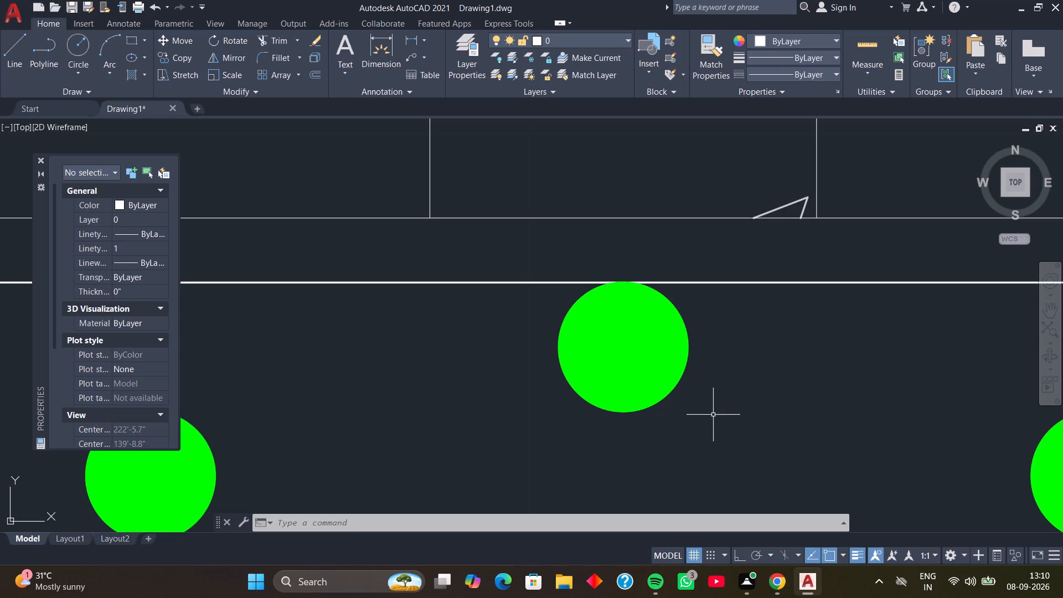
Delete the point marker inside the ninth lower-row footing bar dot from the left end, keeping its circle and fill.
scroll(711, 453, "down", 2)
middle_click_drag(763, 444, 594, 354)
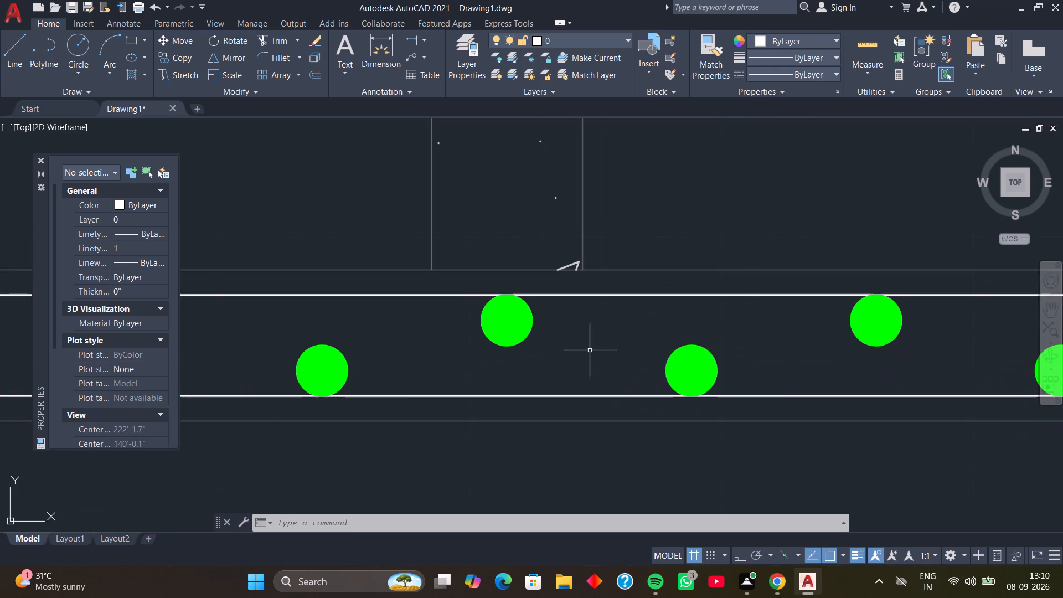
left_click(735, 335)
left_click(660, 385)
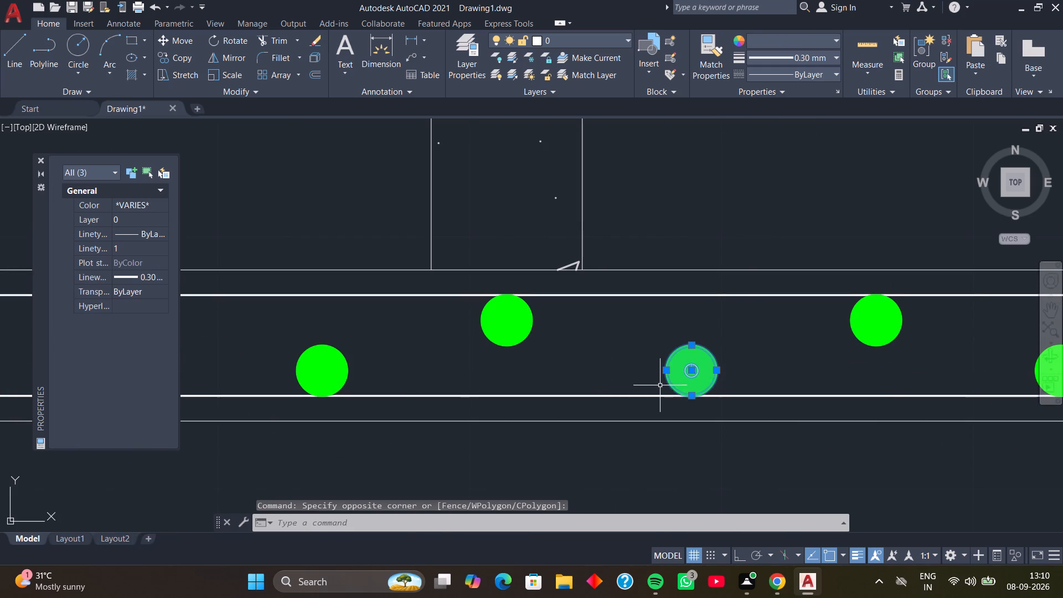
scroll(662, 386, "up", 3)
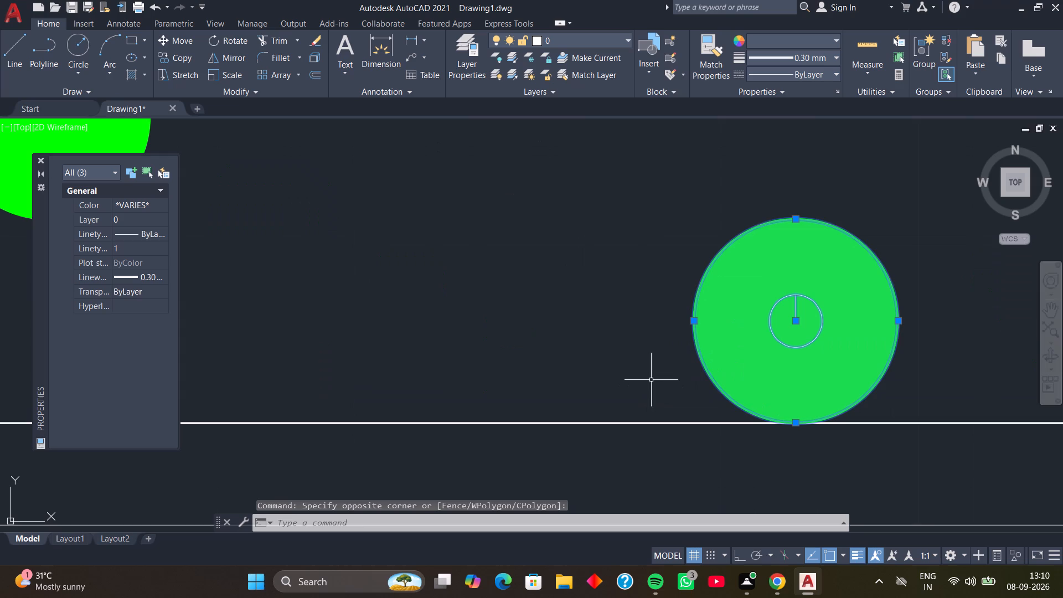
left_click(701, 358, "shift")
left_click(721, 351, "shift")
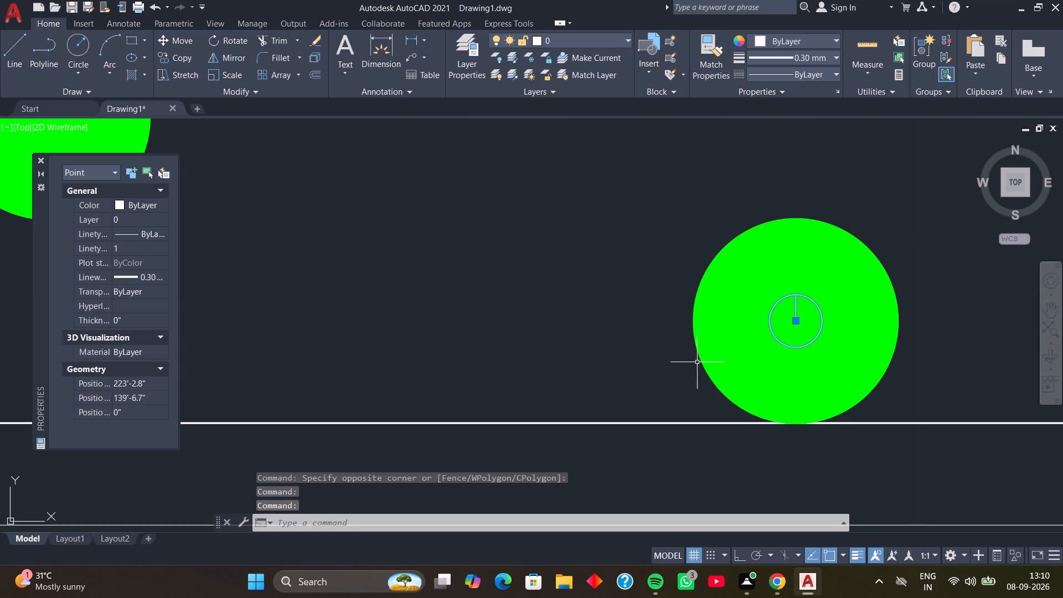
key("Delete")
Delete the point marker inside the ninth upper-row footing bar dot from the left end, keeping its circle and fill.
scroll(938, 288, "down", 2)
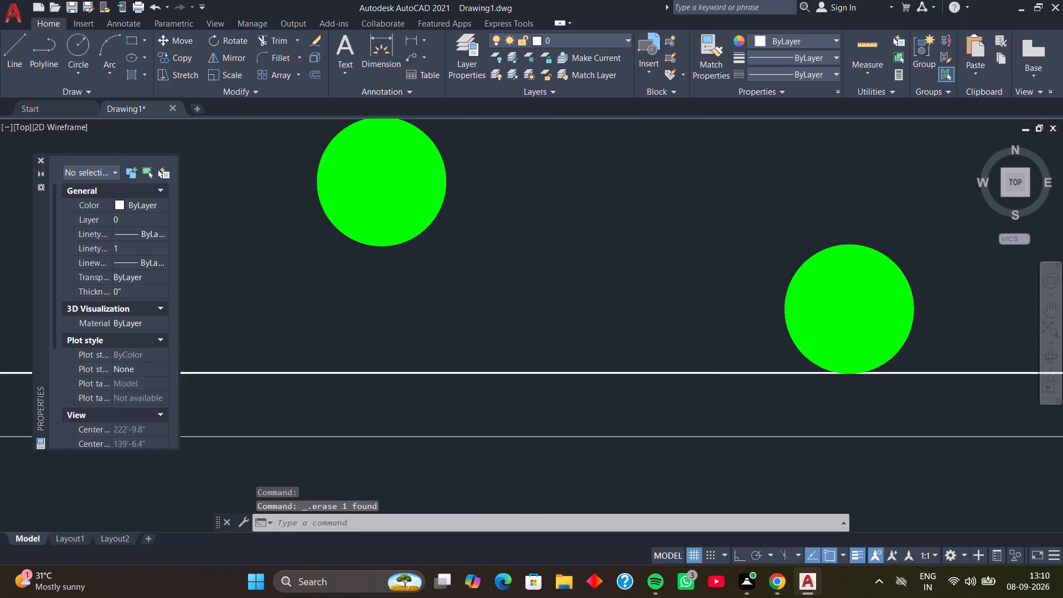
scroll(938, 288, "down", 1)
middle_click_drag(935, 292, 541, 300)
middle_click_drag(683, 279, 677, 296)
scroll(694, 283, "up", 2)
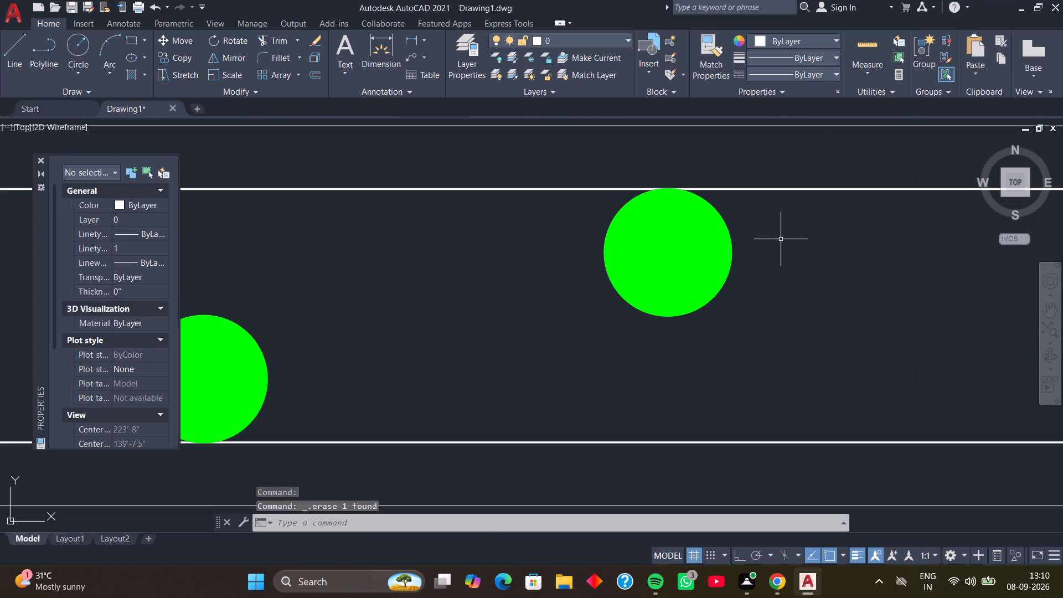
left_click_drag(781, 239, 765, 256)
left_click(584, 339)
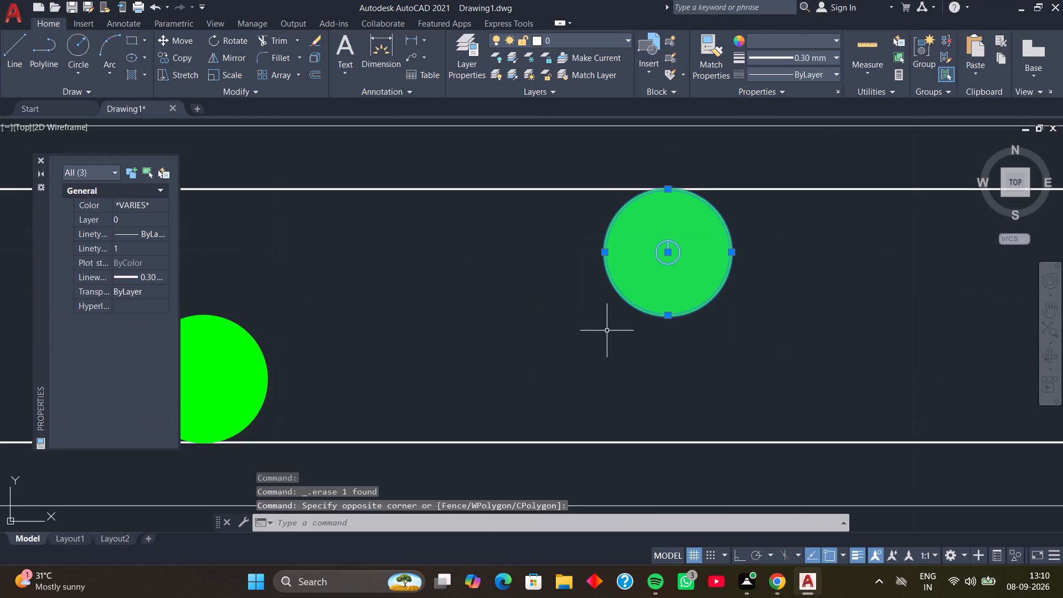
left_click(641, 309, "shift")
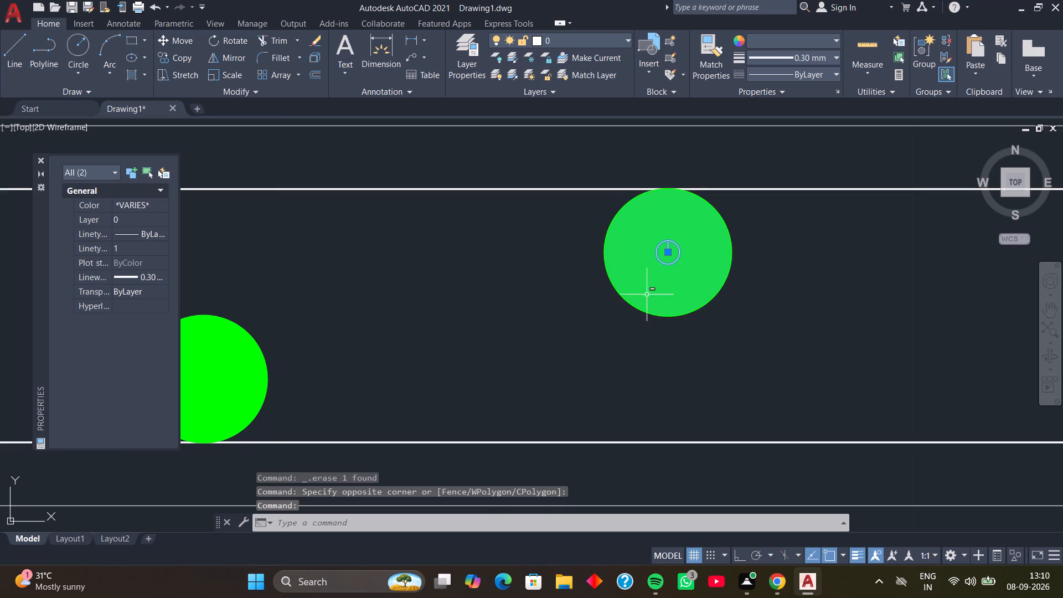
left_click(647, 293, "shift")
key("Delete")
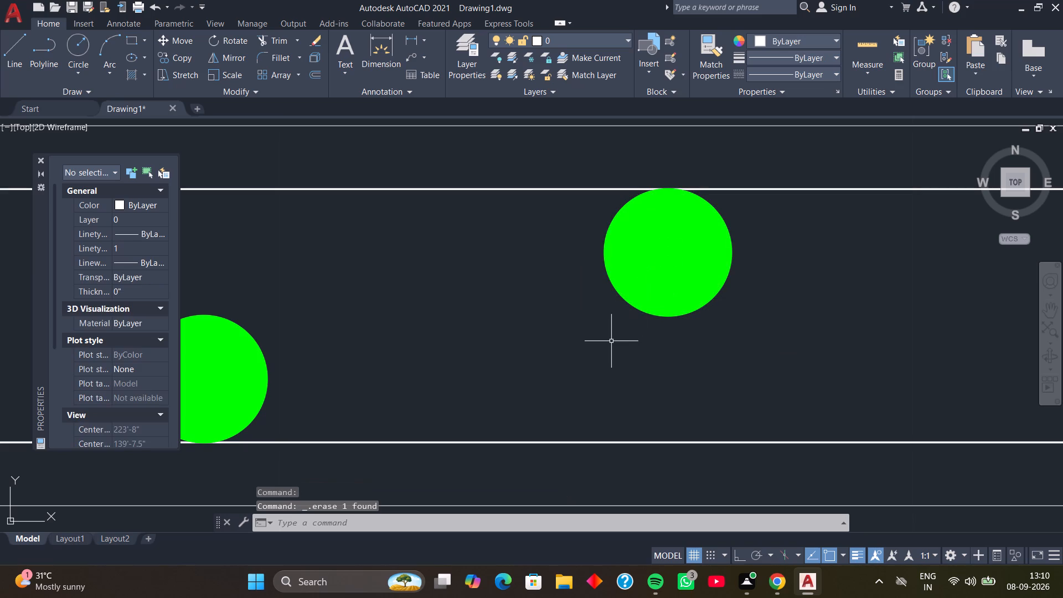
Delete the point marker inside the tenth lower-row footing bar dot from the left end, keeping its circle and fill.
scroll(675, 341, "down", 2)
middle_click_drag(753, 360, 627, 305)
scroll(689, 302, "up", 2)
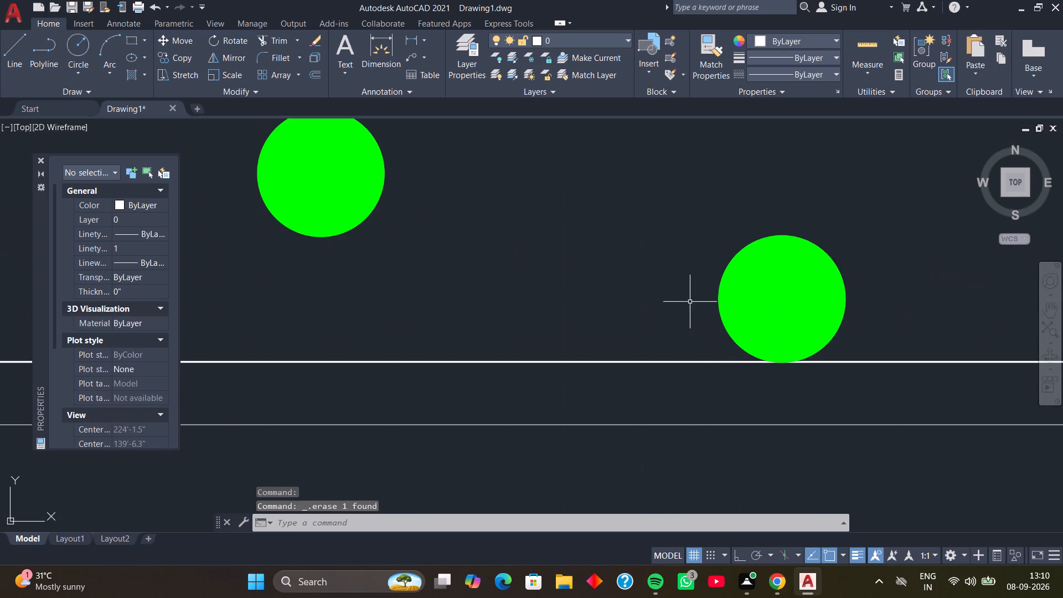
middle_click_drag(690, 303, 606, 287)
left_click(766, 218)
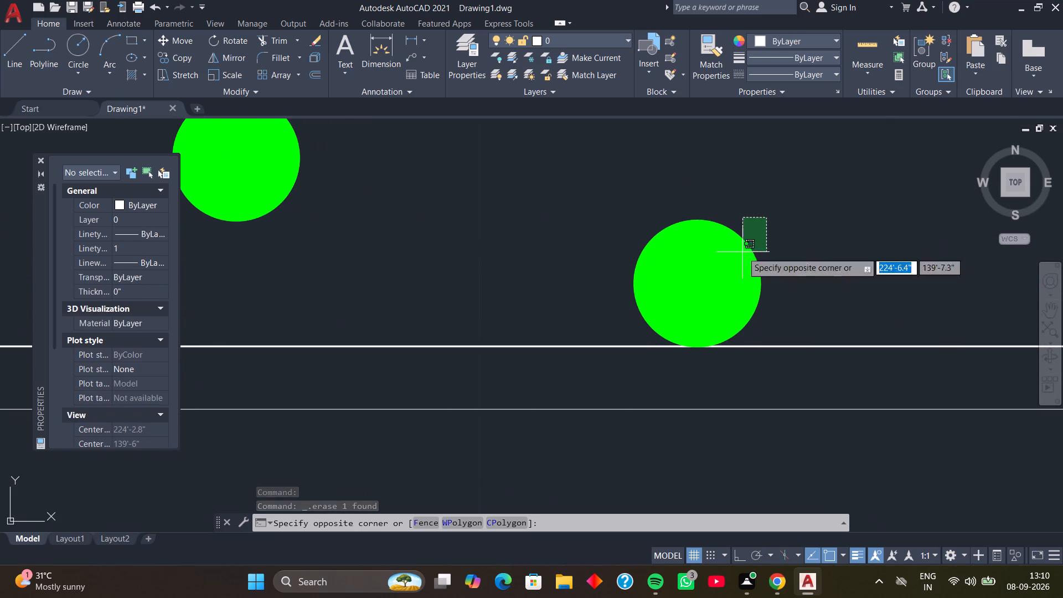
left_click(594, 316)
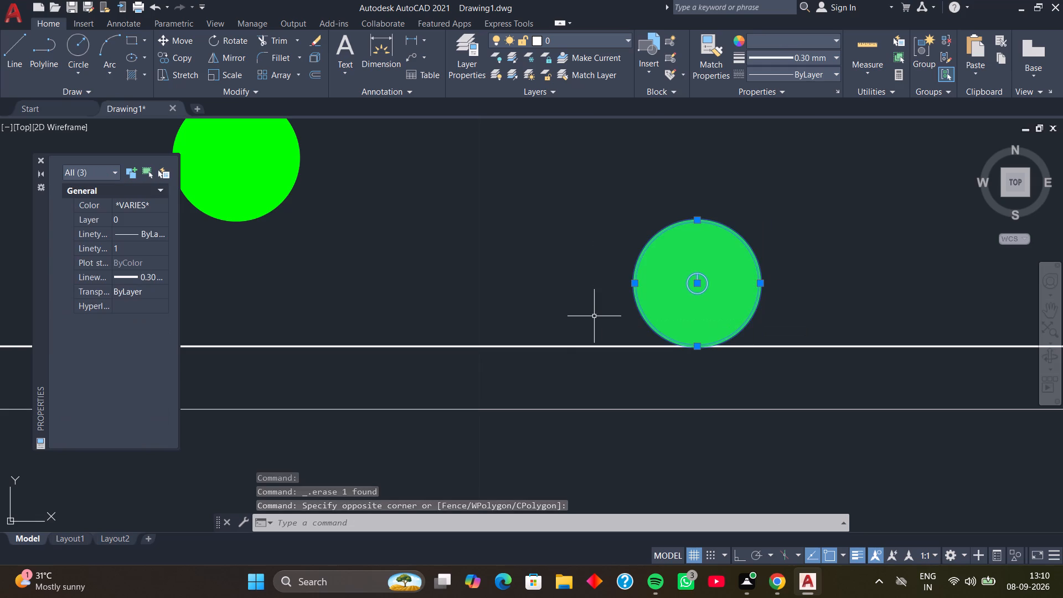
left_click(638, 308, "shift")
left_click(721, 298, "shift")
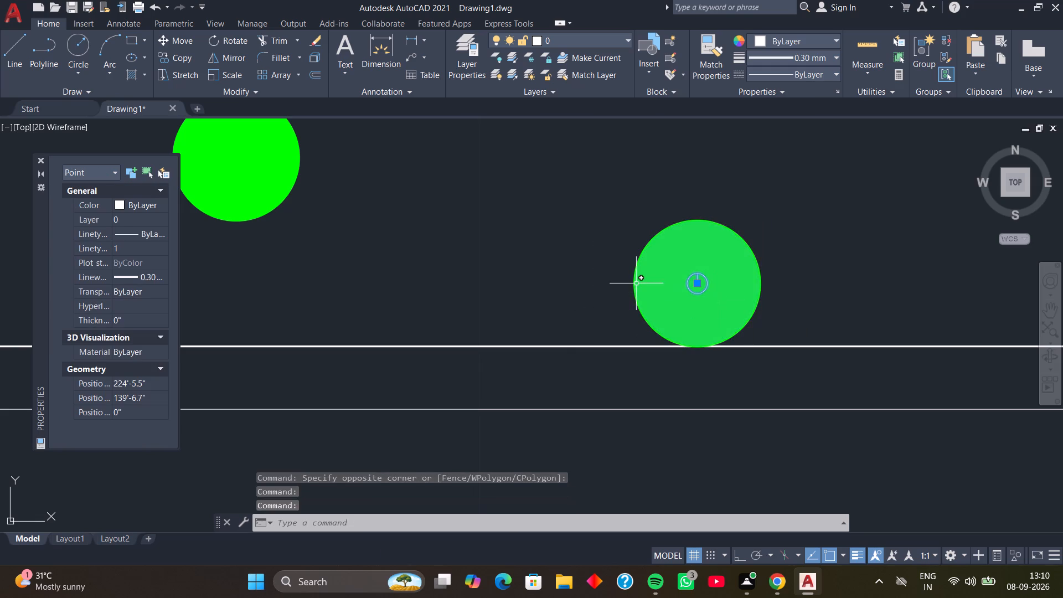
key("Delete")
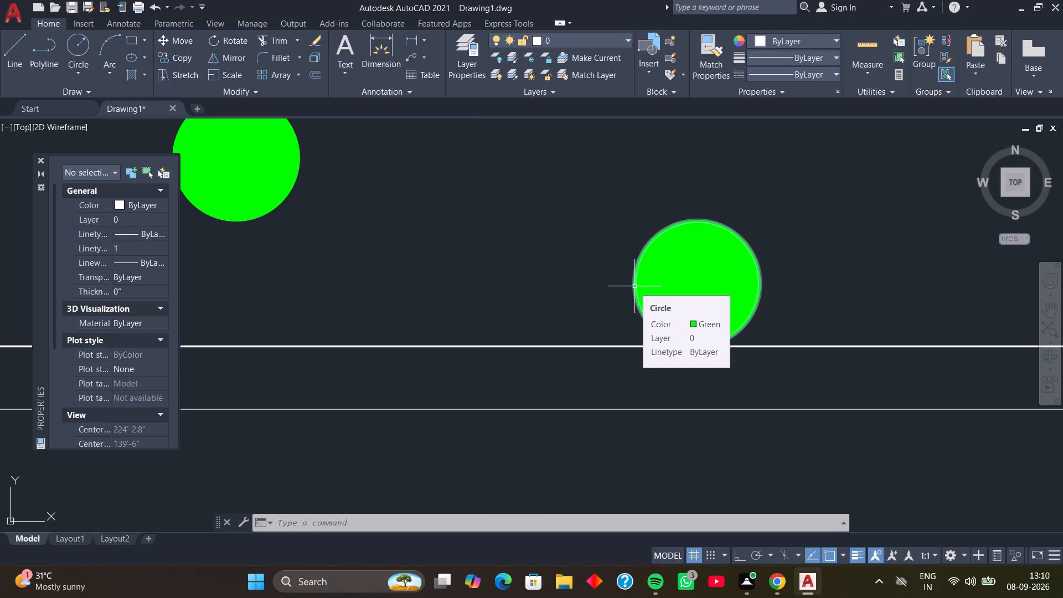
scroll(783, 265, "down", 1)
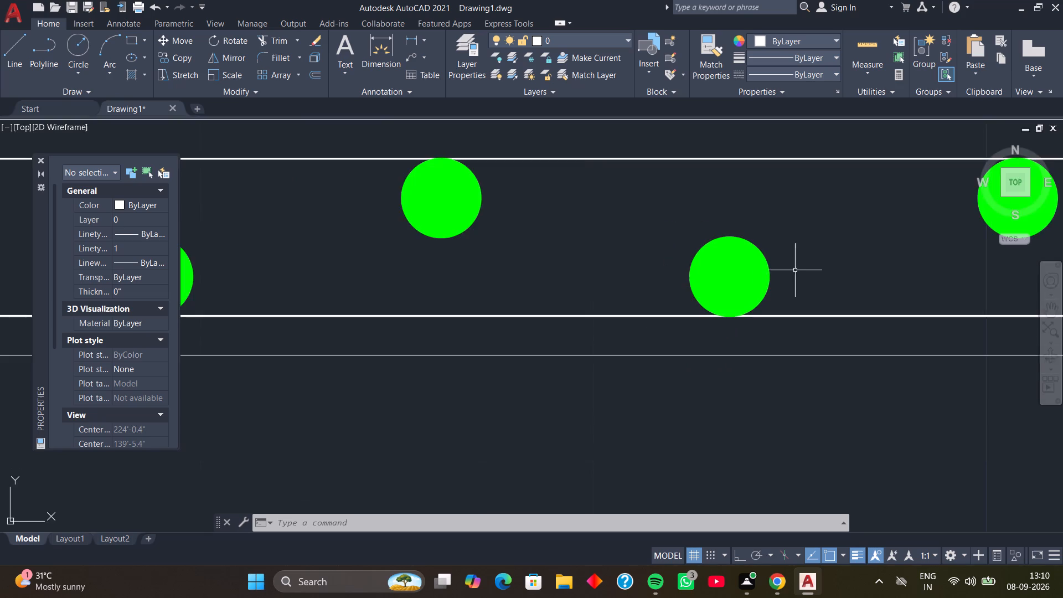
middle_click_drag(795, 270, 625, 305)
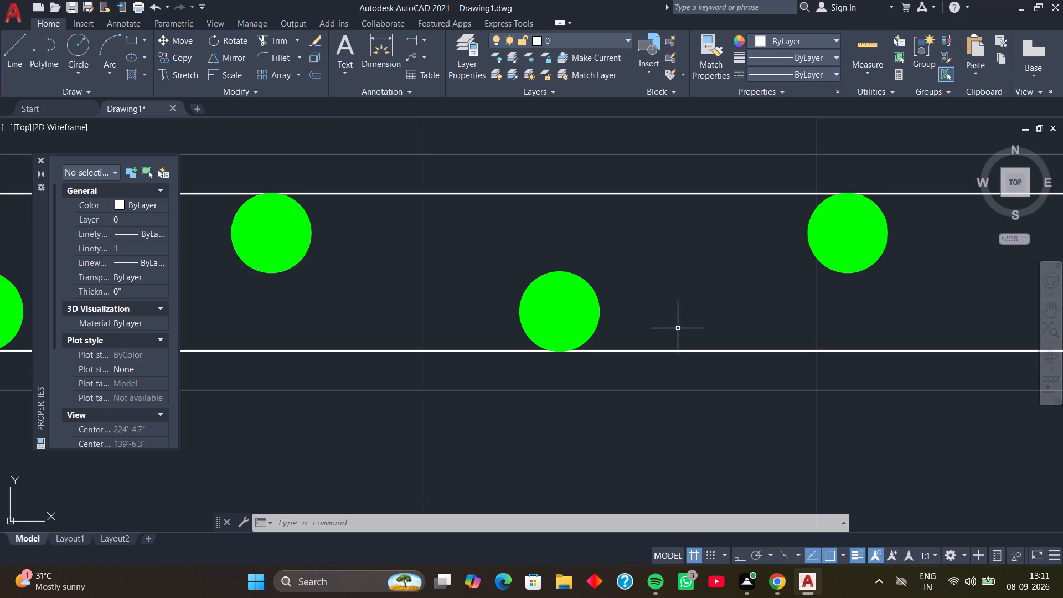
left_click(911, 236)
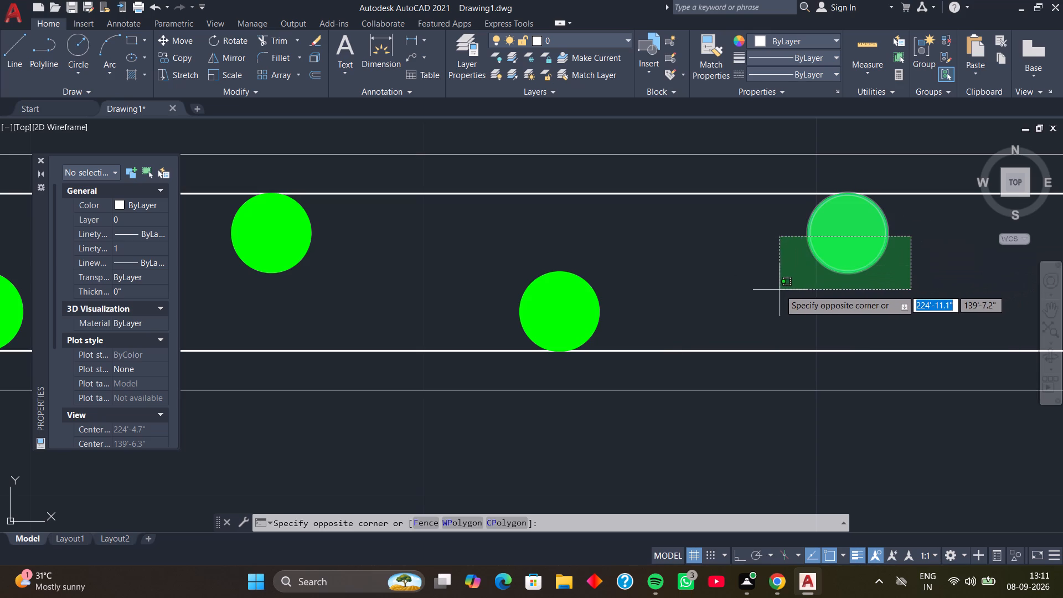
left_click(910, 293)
Delete the point marker inside the eleventh lower-row footing bar dot from the left end, keeping its circle and fill.
scroll(918, 292, "down", 2)
middle_click_drag(918, 292, 644, 339)
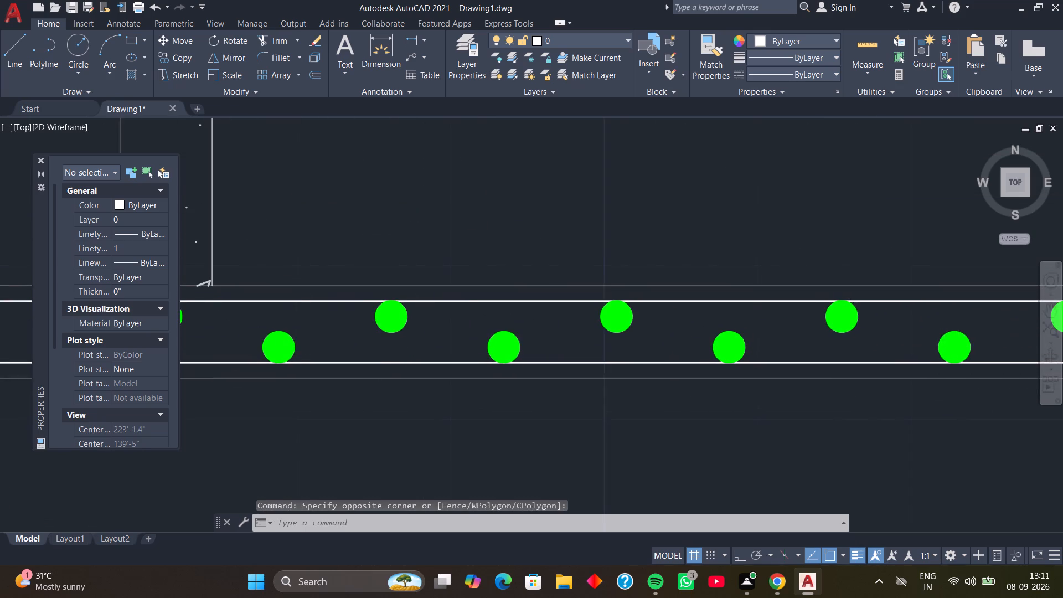
scroll(758, 334, "up", 2)
left_click_drag(756, 326, 751, 330)
left_click(588, 384)
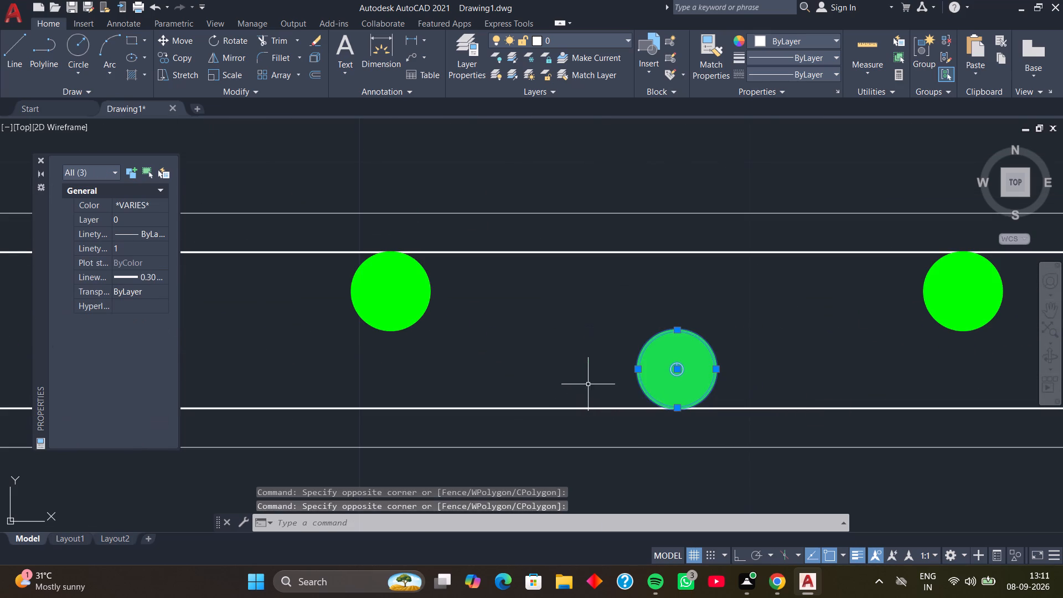
left_click(649, 395, "shift")
left_click(664, 384, "shift")
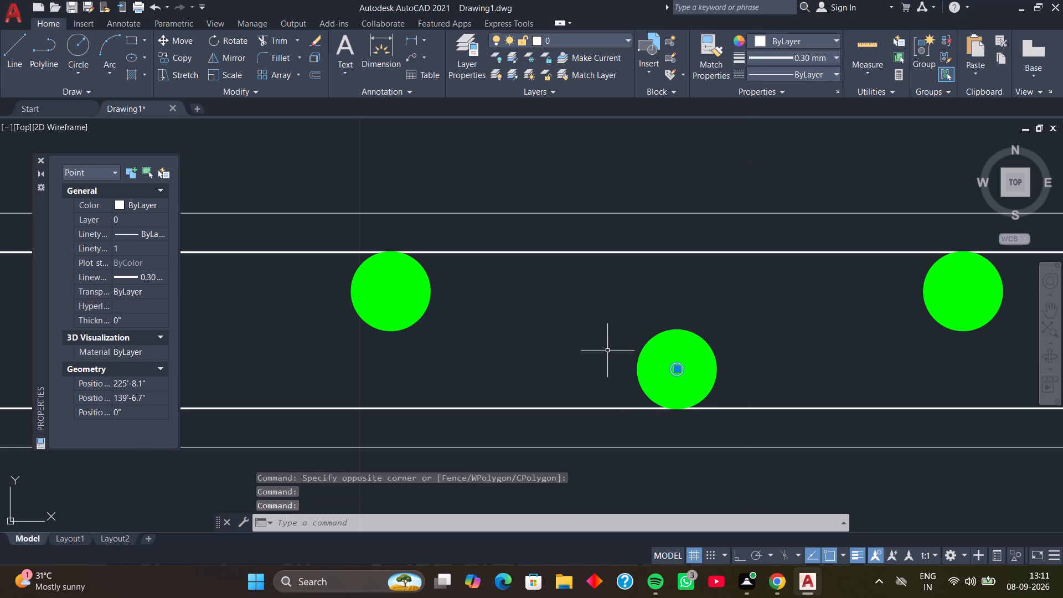
key("Delete")
Delete the point marker inside the eleventh upper-row footing bar dot from the left end, keeping its circle and fill.
scroll(811, 366, "down", 1)
middle_click_drag(816, 357, 581, 435)
scroll(669, 415, "up", 1)
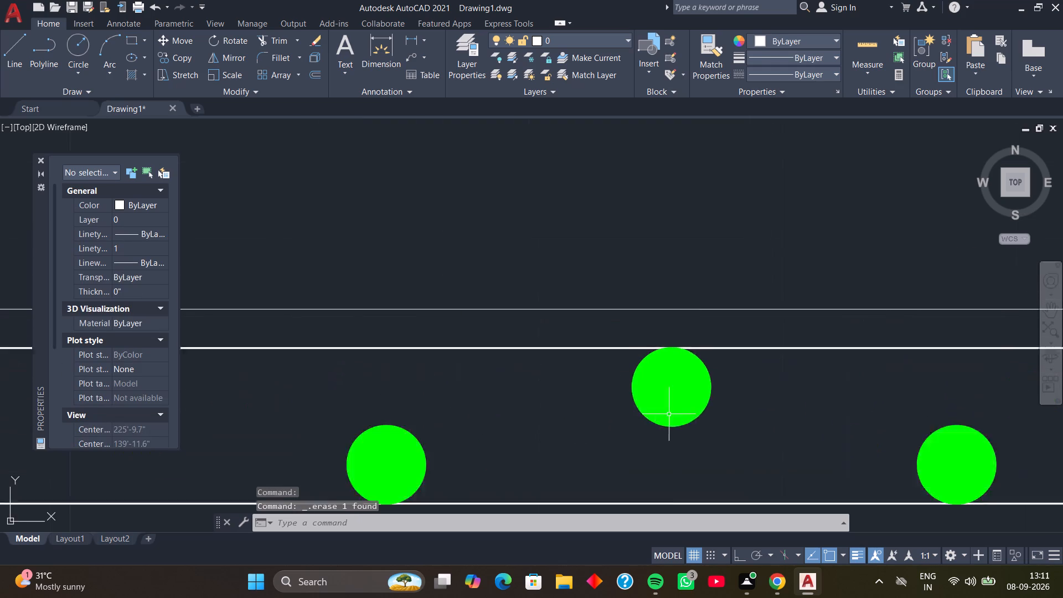
scroll(669, 414, "up", 2)
left_click(825, 334)
left_click(507, 465)
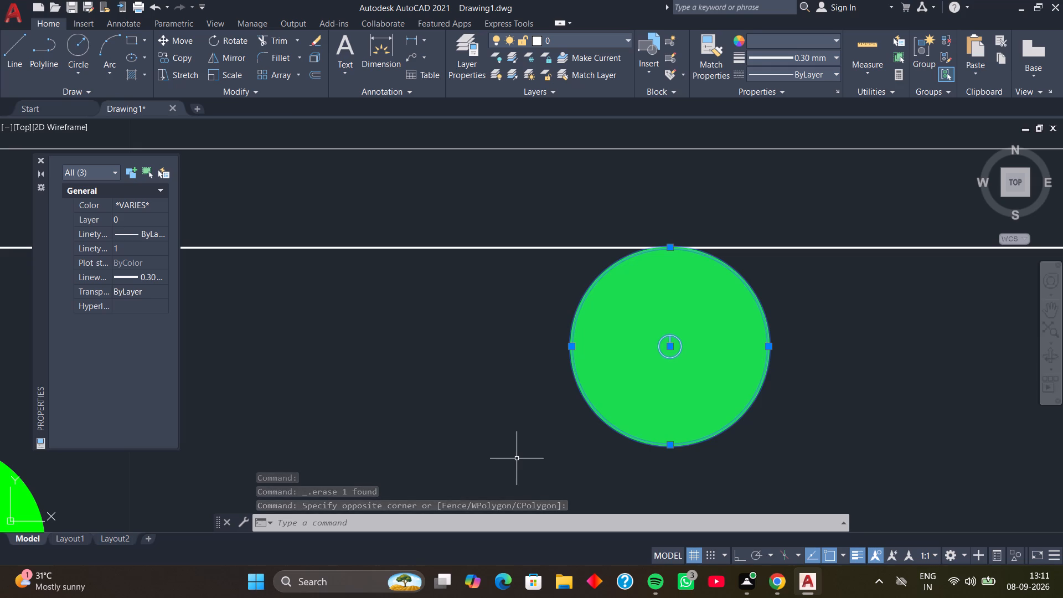
left_click(598, 417, "shift")
left_click(613, 399, "shift")
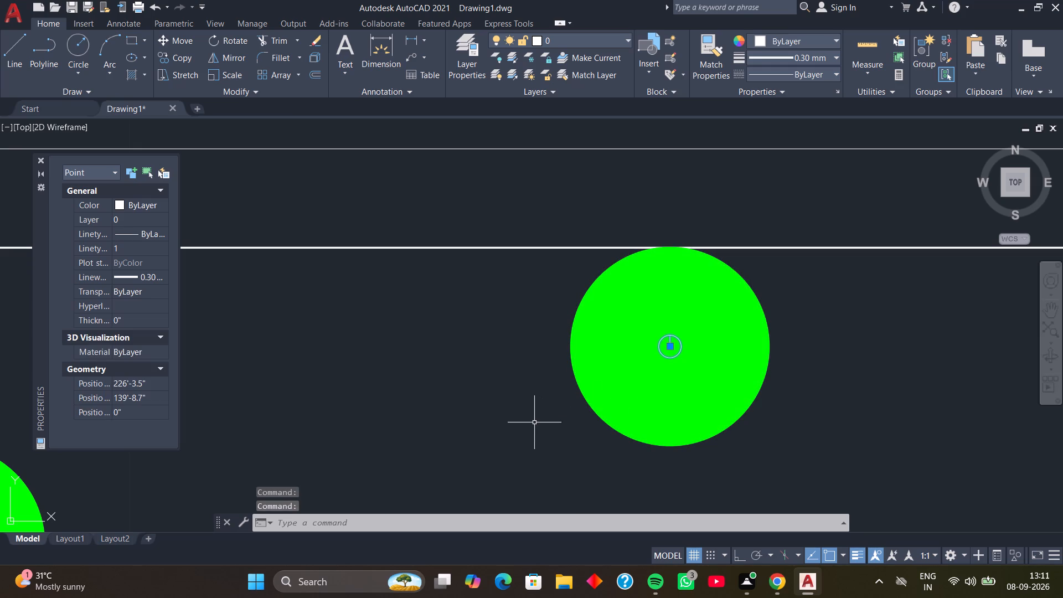
key("Delete")
Delete the point marker inside the twelfth lower-row footing bar dot from the left end, keeping its circle and fill.
scroll(775, 399, "down", 2)
middle_click_drag(775, 399, 471, 420)
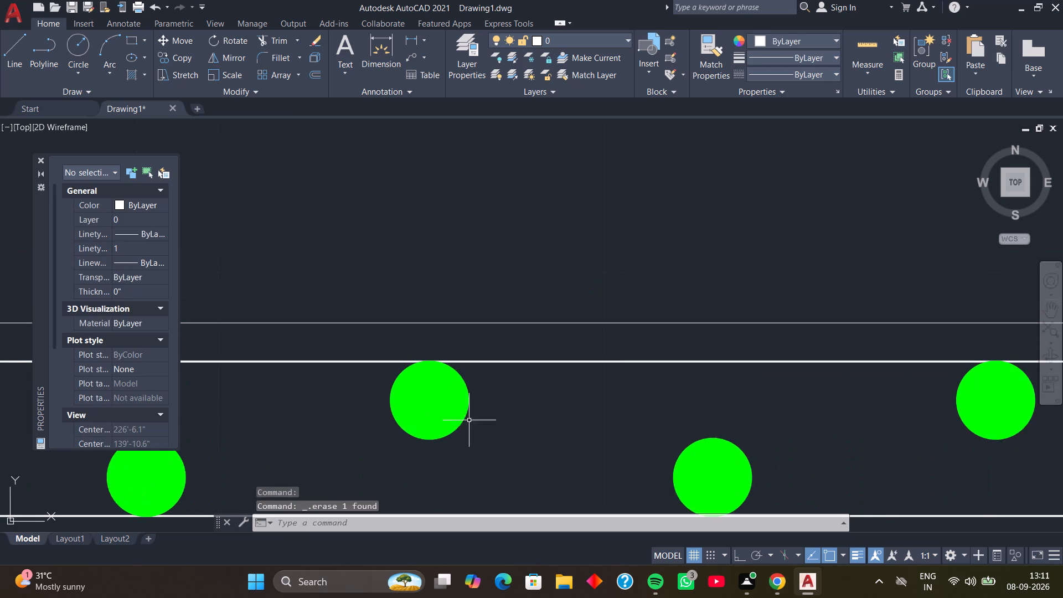
middle_click_drag(541, 455, 493, 346)
middle_click_drag(539, 392, 517, 348)
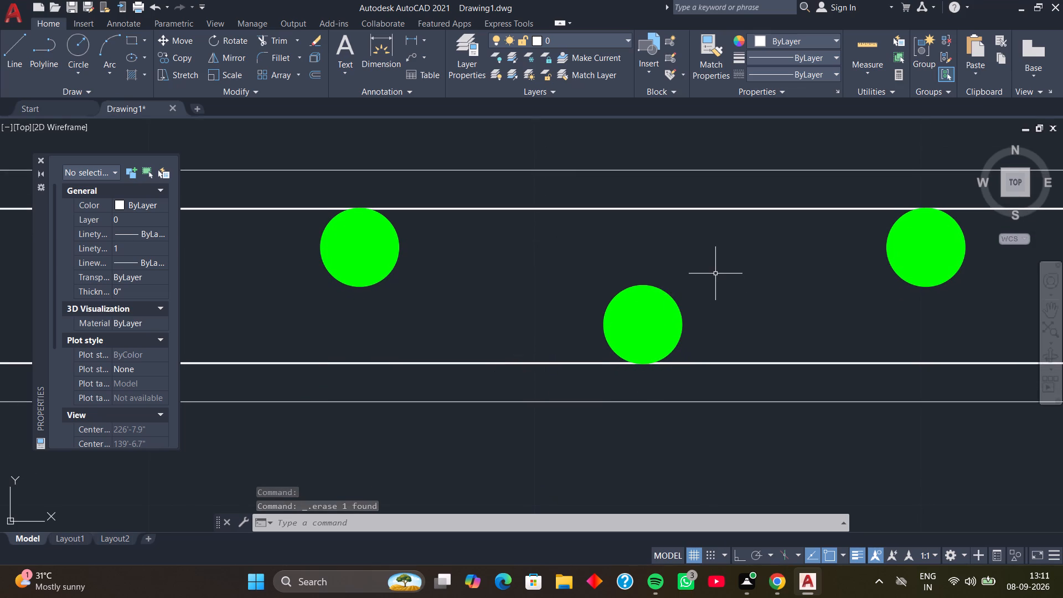
left_click(714, 271)
left_click(581, 350)
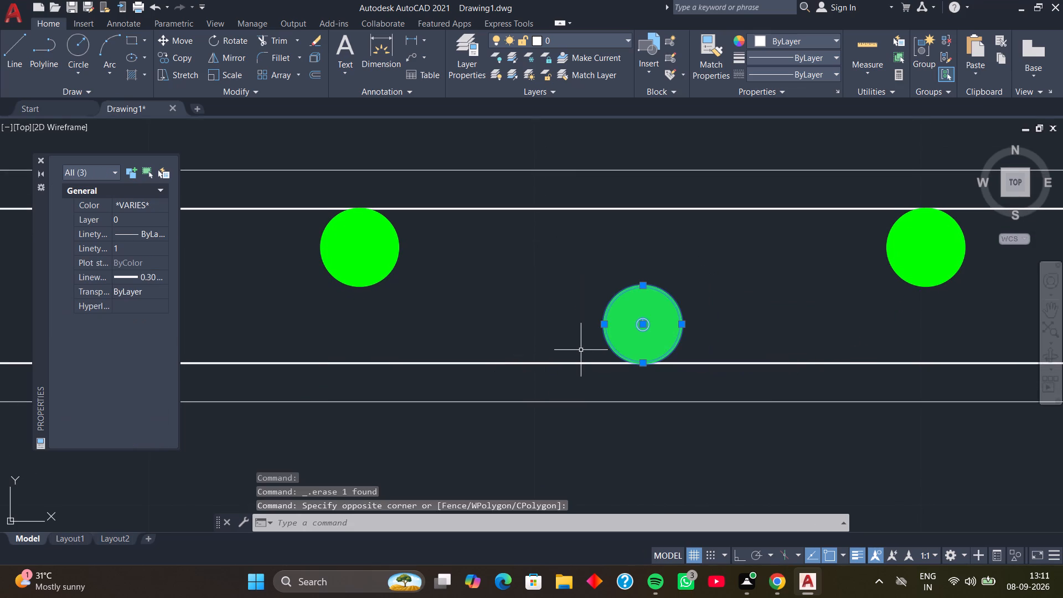
left_click(619, 355, "shift")
left_click(623, 343, "shift")
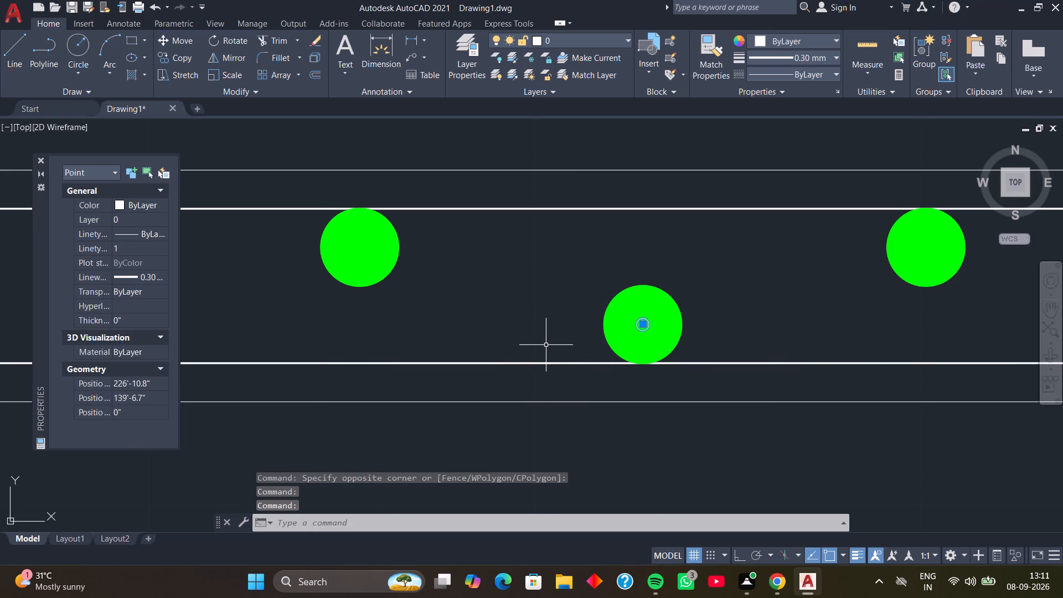
key("Delete")
Delete the point marker inside the twelfth upper-row footing bar dot from the left end, keeping its circle and fill.
scroll(731, 293, "down", 1)
middle_click_drag(732, 293, 457, 315)
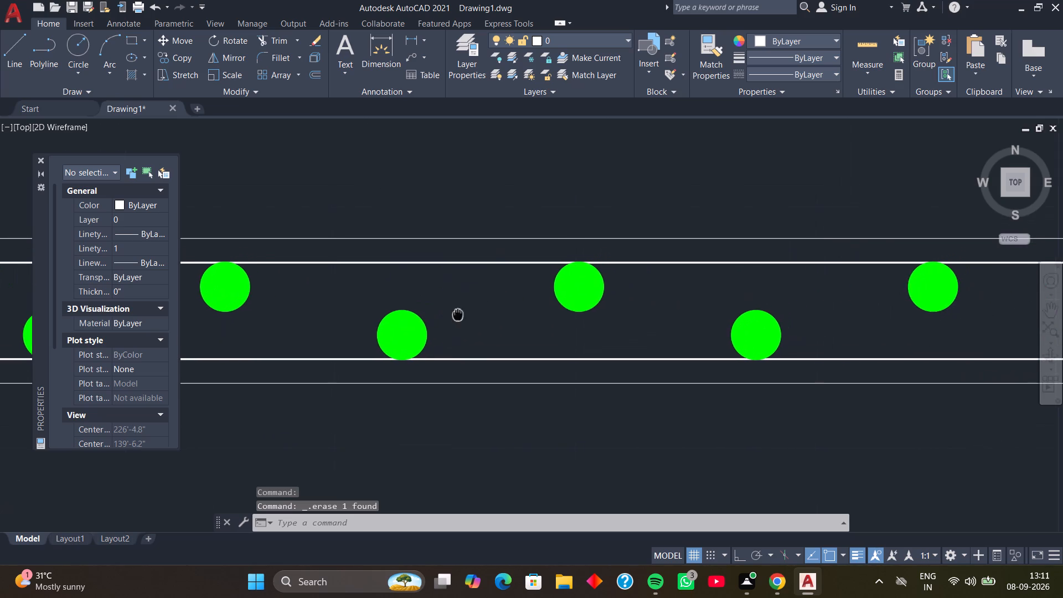
middle_click_drag(457, 315, 456, 316)
left_click(616, 274)
left_click(519, 333)
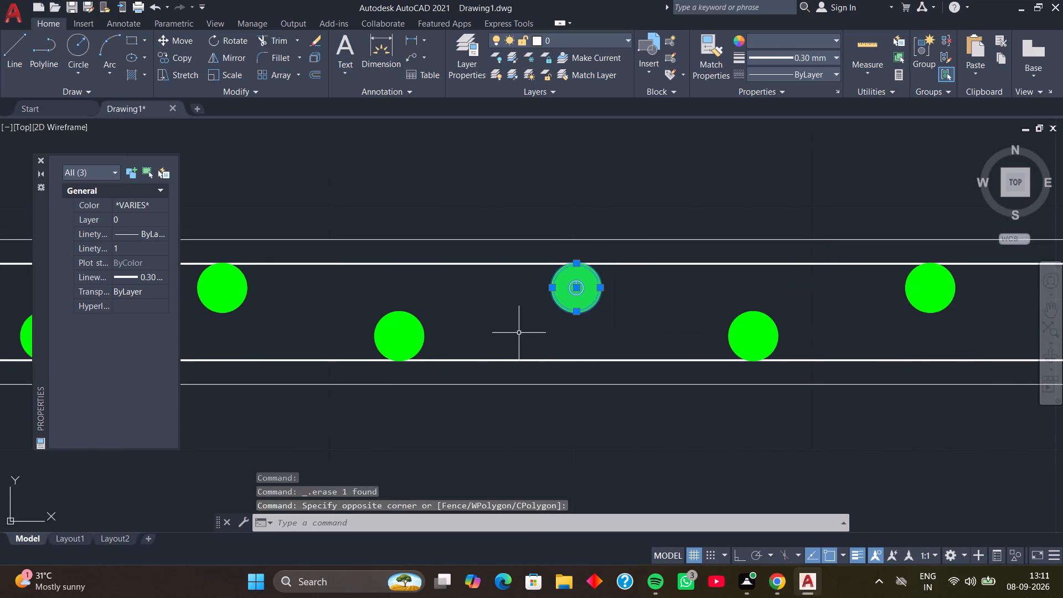
scroll(529, 337, "up", 1)
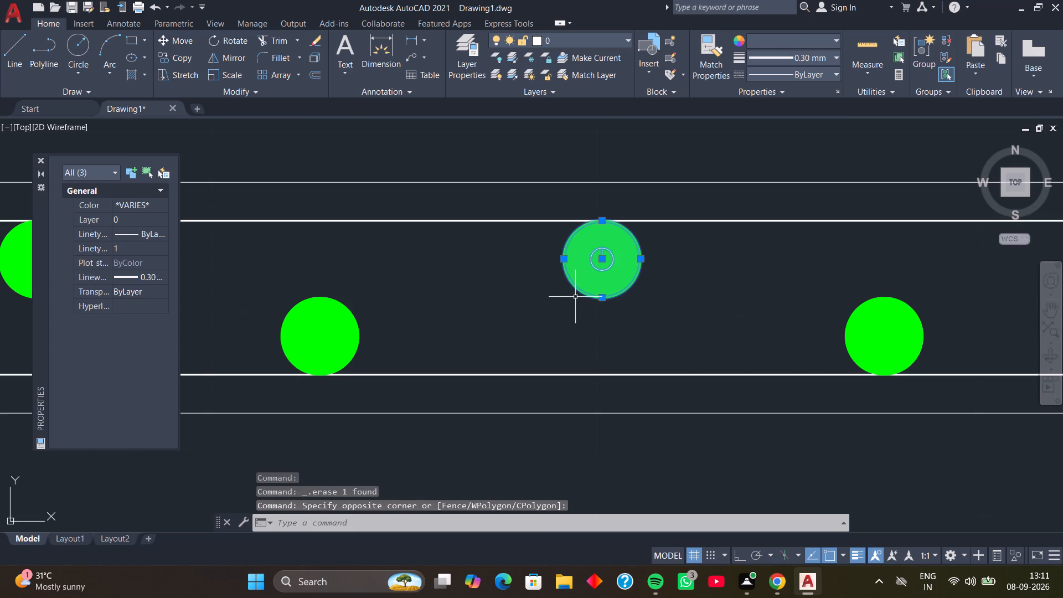
left_click(579, 291, "shift")
left_click(582, 280, "shift")
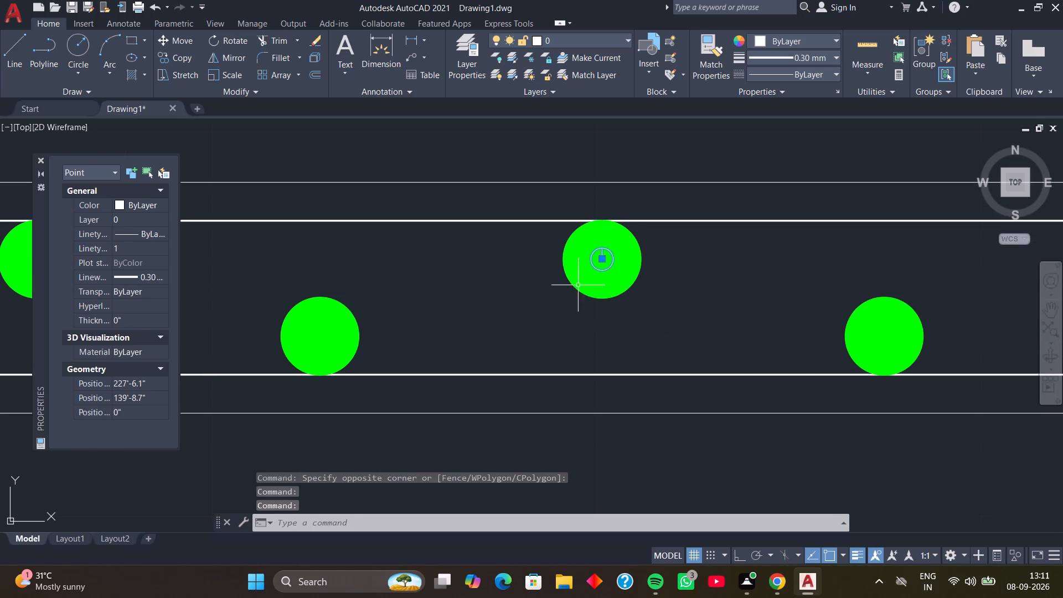
key("Delete")
Delete the point marker inside the thirteenth lower-row footing bar dot from the left end, keeping its circle and fill.
scroll(710, 351, "down", 2)
middle_click_drag(706, 326, 704, 326)
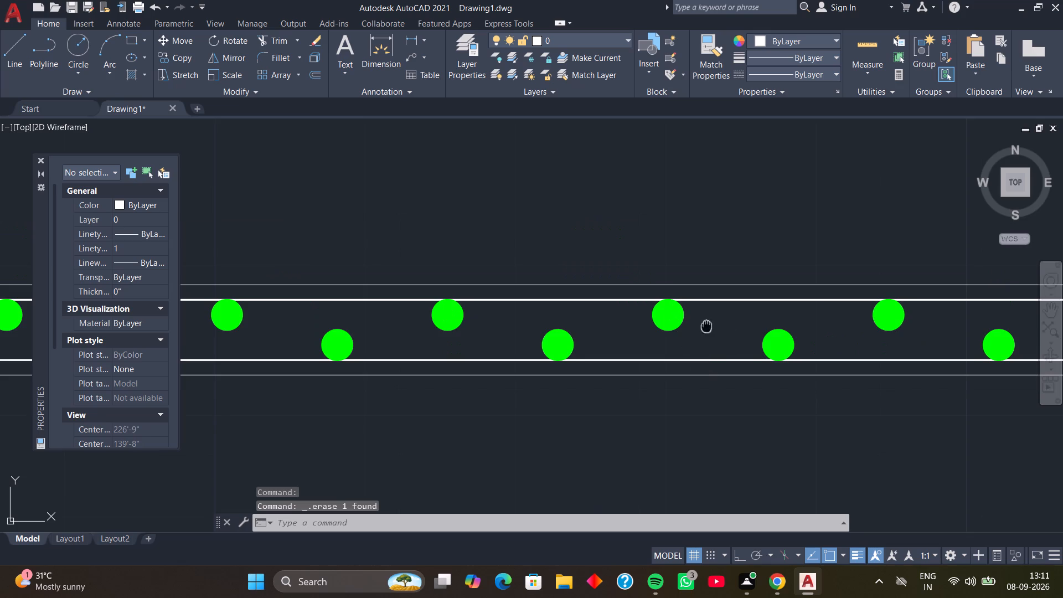
middle_click_drag(704, 326, 476, 344)
scroll(530, 358, "up", 2)
left_click(622, 320)
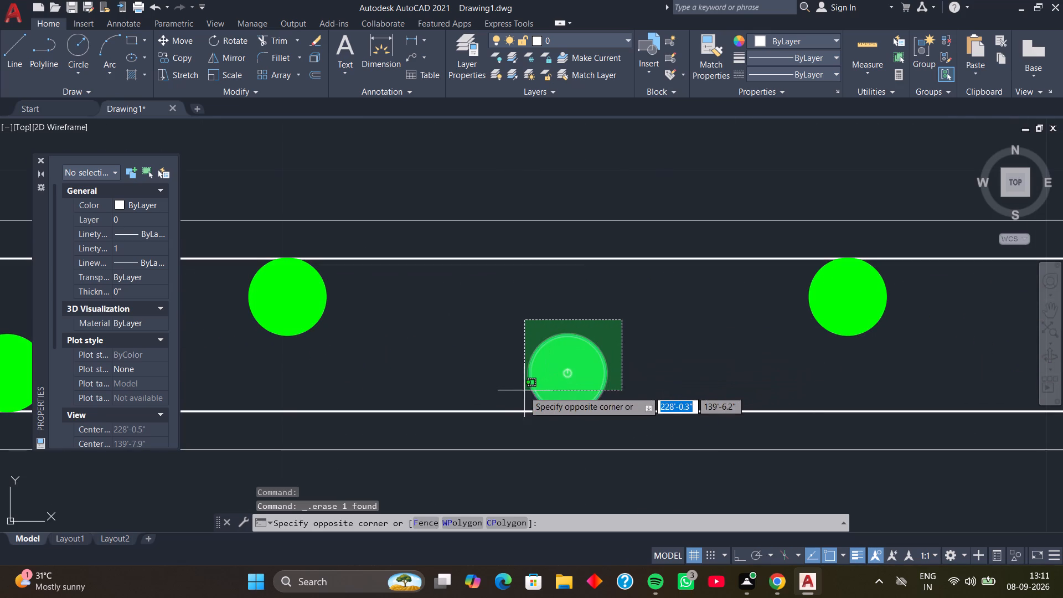
left_click(517, 391)
scroll(533, 390, "up", 3)
middle_click_drag(530, 395, 508, 365)
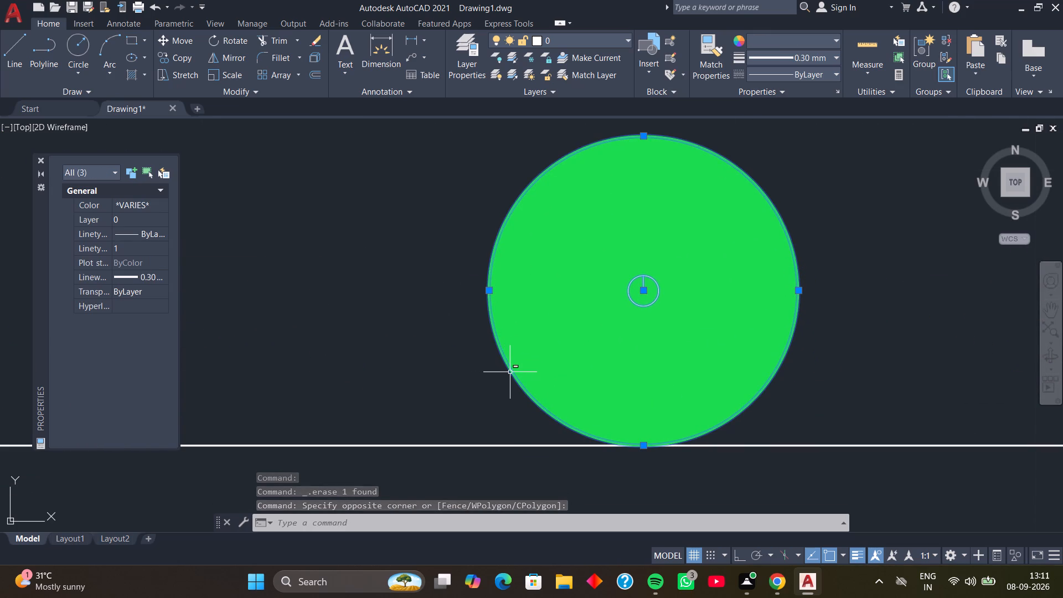
left_click(510, 372, "shift")
left_click(615, 327, "shift")
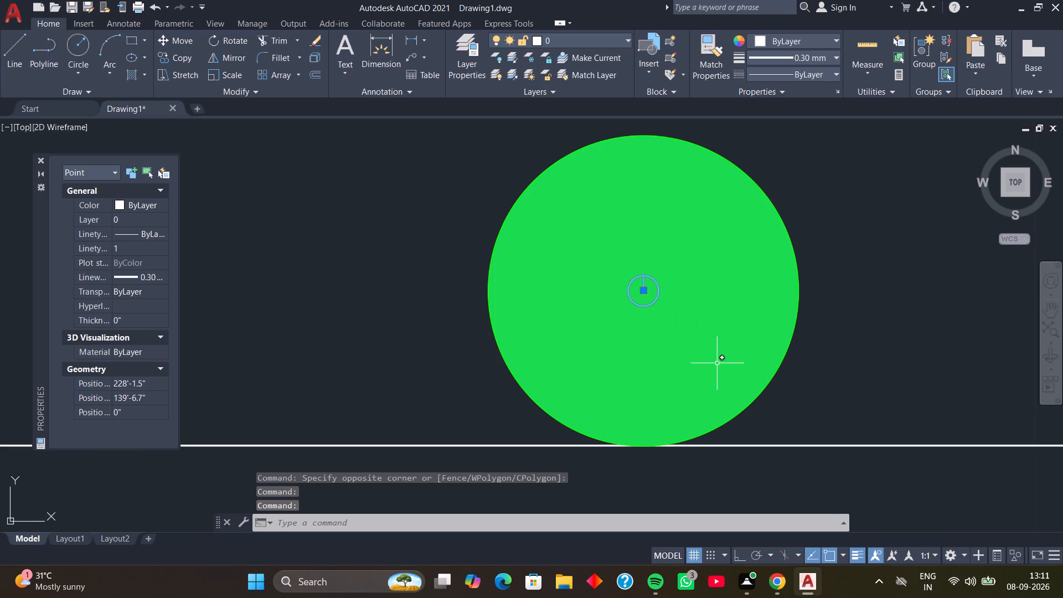
key("Delete")
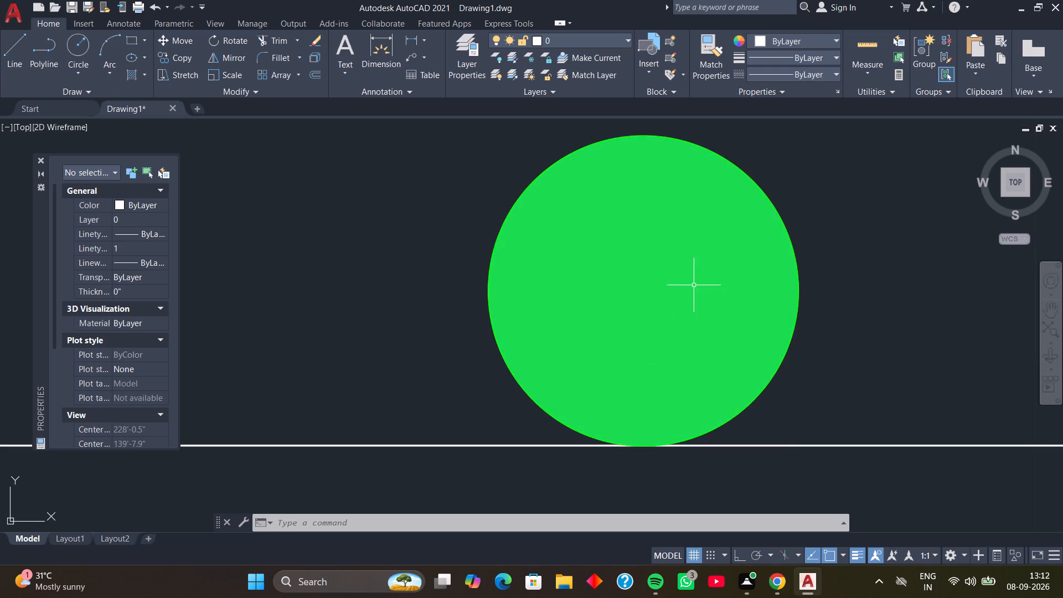
Delete the point marker inside the thirteenth upper-row footing bar dot from the left end, keeping its circle and fill.
scroll(694, 285, "down", 2)
middle_click_drag(717, 280, 411, 274)
middle_click_drag(621, 204, 568, 283)
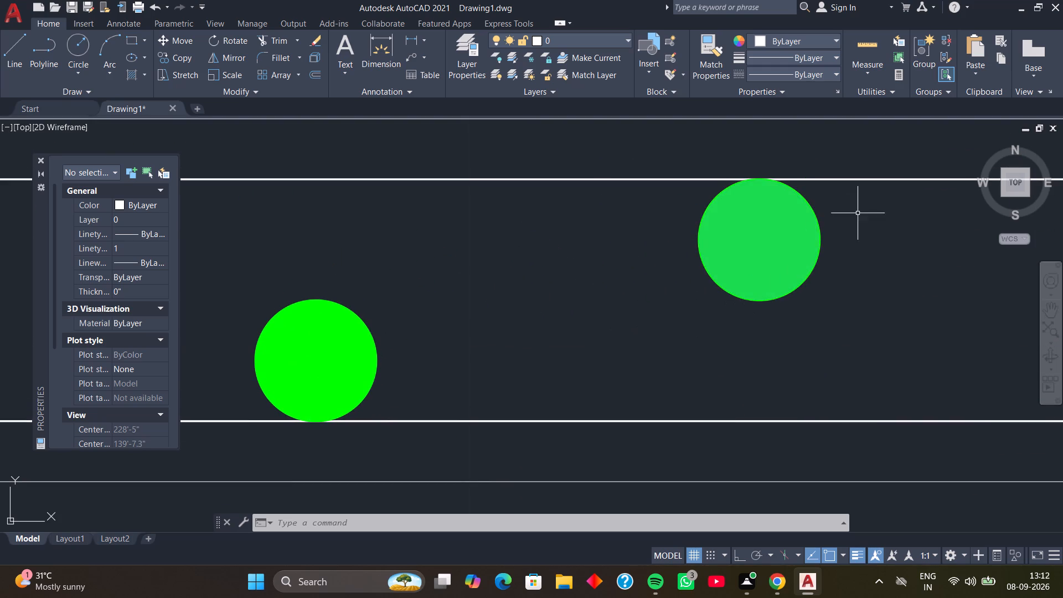
left_click(853, 213)
left_click(663, 310)
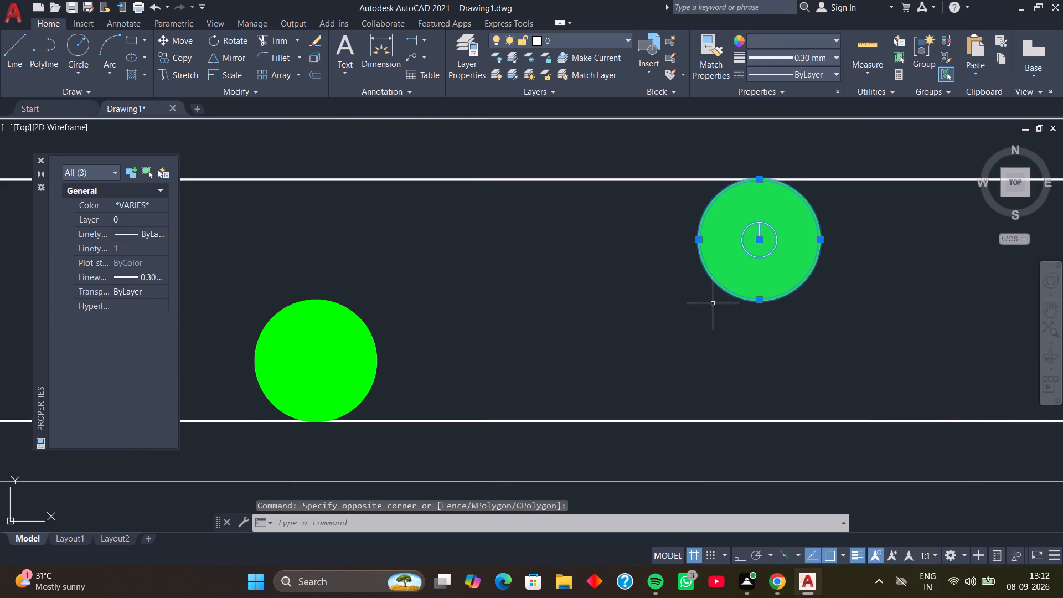
left_click(716, 281, "shift")
left_click(729, 272, "shift")
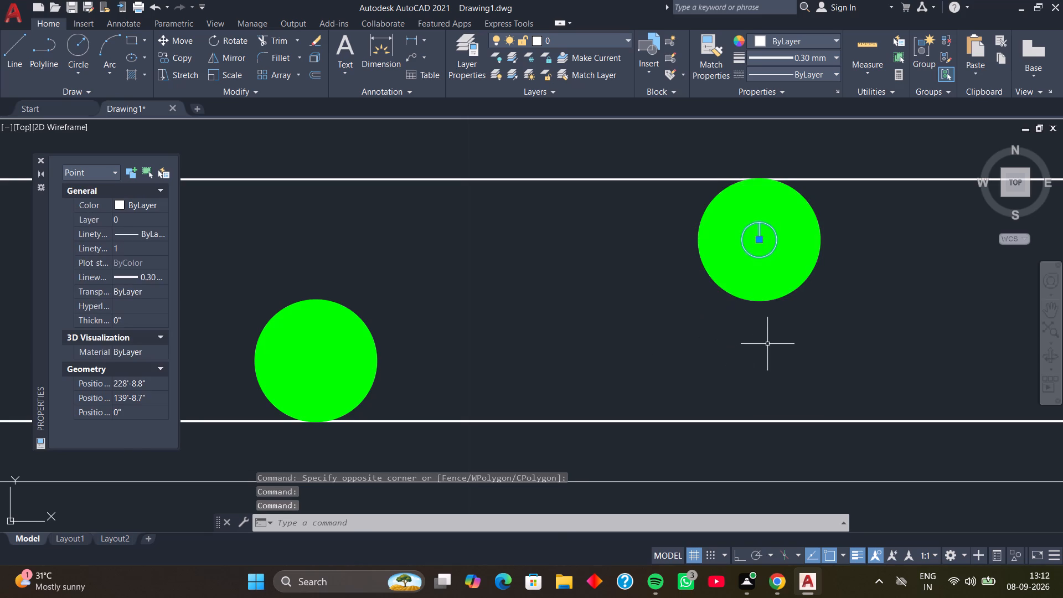
key("Delete")
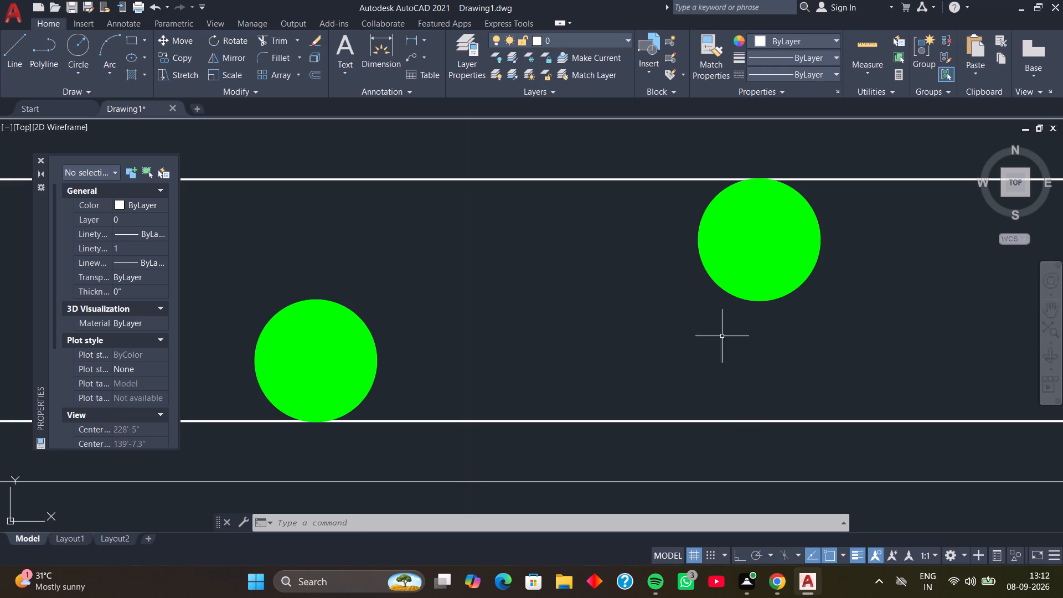
Delete the point marker inside the fourteenth lower-row footing bar dot from the left end, keeping its circle and fill.
scroll(834, 264, "down", 1)
middle_click_drag(834, 264, 576, 331)
scroll(535, 315, "up", 2)
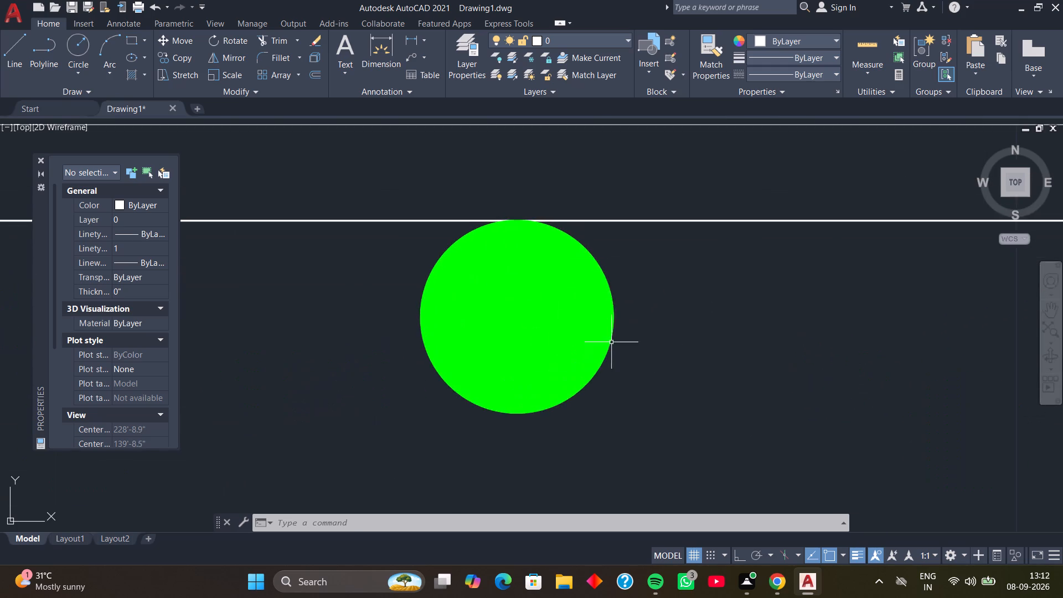
scroll(672, 343, "down", 2)
middle_click_drag(705, 383, 522, 311)
left_click_drag(770, 283, 745, 297)
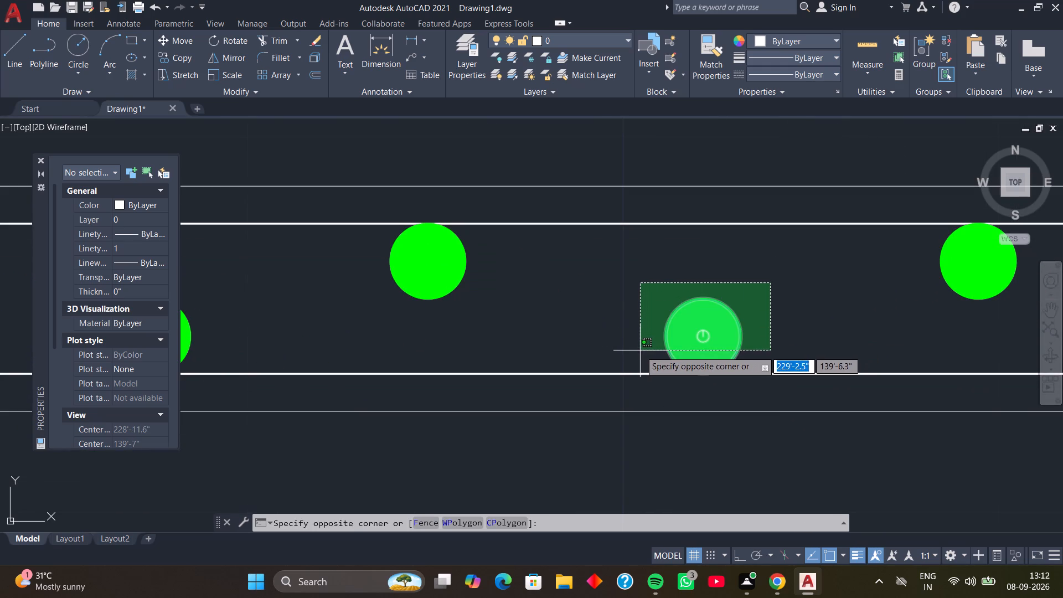
left_click(640, 350)
scroll(644, 352, "up", 2)
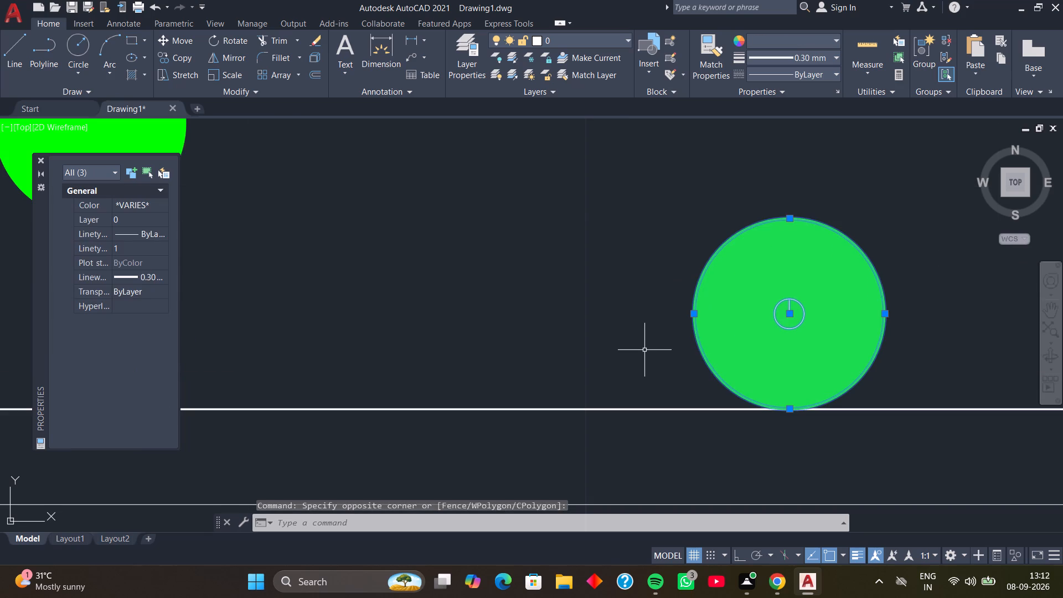
left_click(706, 361, "shift")
left_click(721, 343, "shift")
key("Delete")
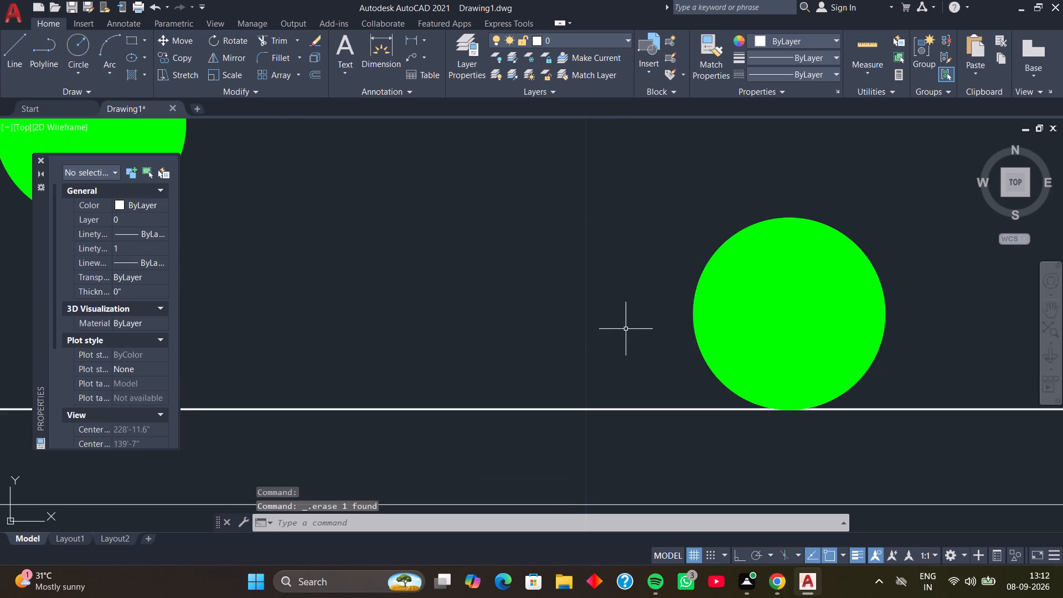
Delete the point marker inside the fourteenth upper-row footing bar dot from the left end, keeping its circle and fill.
scroll(626, 329, "down", 3)
middle_click_drag(729, 322, 525, 316)
scroll(665, 307, "up", 1)
middle_click_drag(665, 307, 669, 347)
scroll(677, 292, "up", 1)
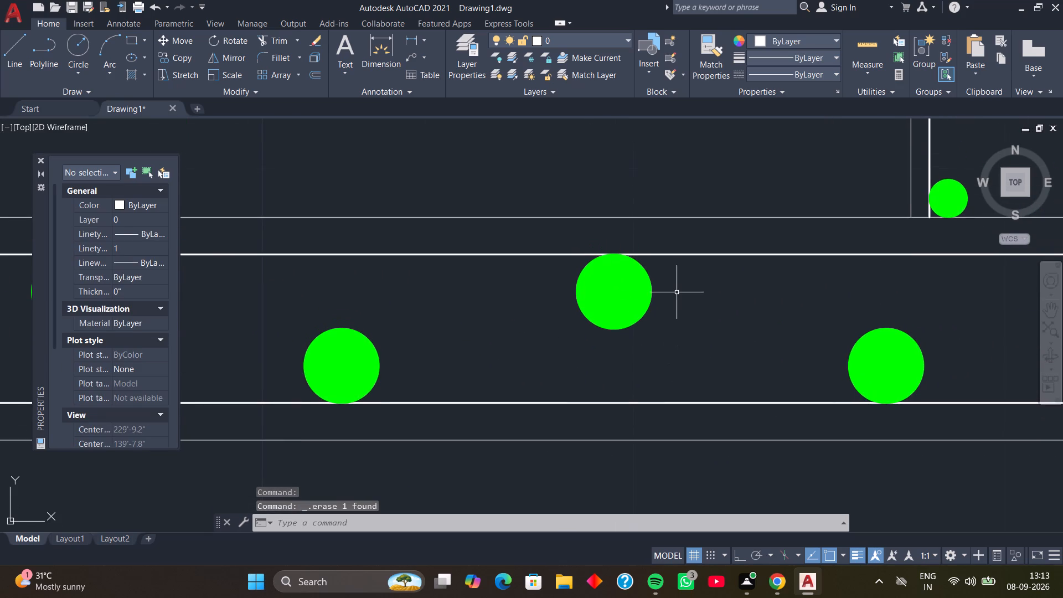
left_click(673, 262)
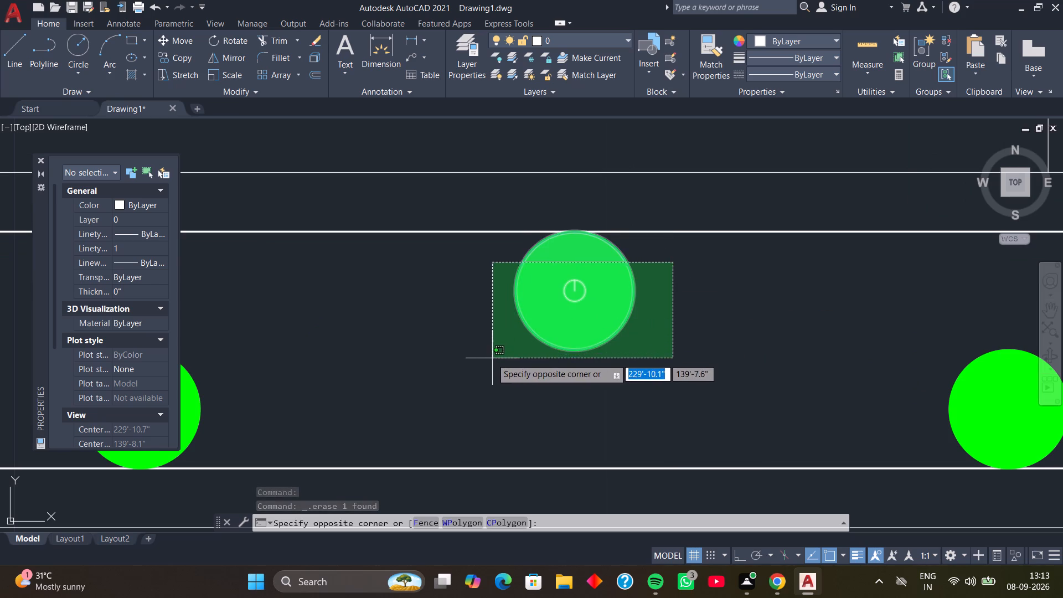
left_click(492, 360)
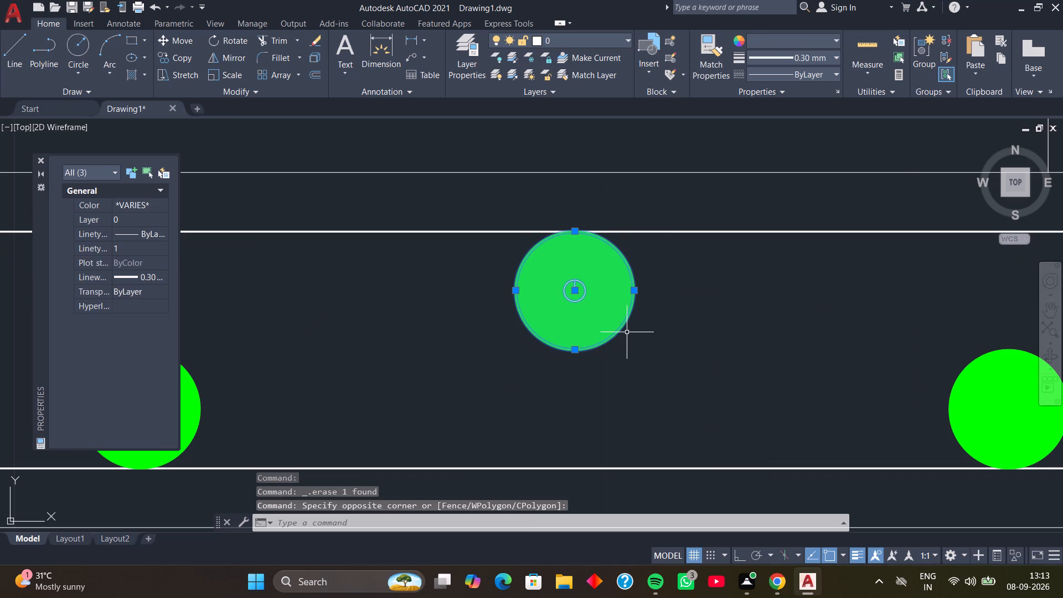
left_click(623, 328, "shift")
left_click(603, 316, "shift")
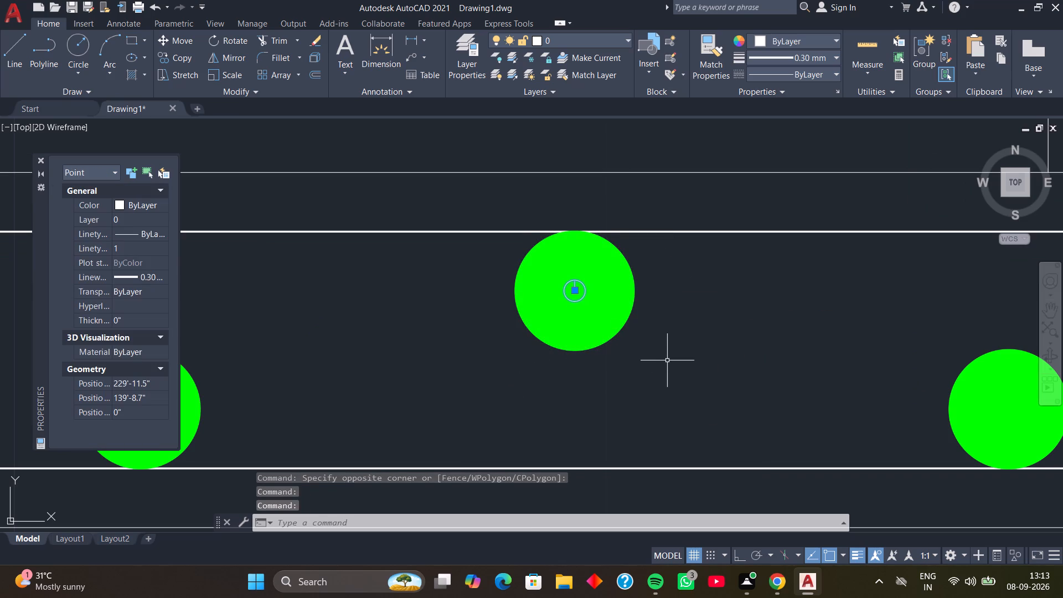
key("Delete")
Delete the point marker inside the second-to-last lower-row footing bar dot, next to the right end, keeping its circle and fill.
scroll(667, 360, "down", 1)
middle_click_drag(688, 373, 486, 314)
left_click(755, 276)
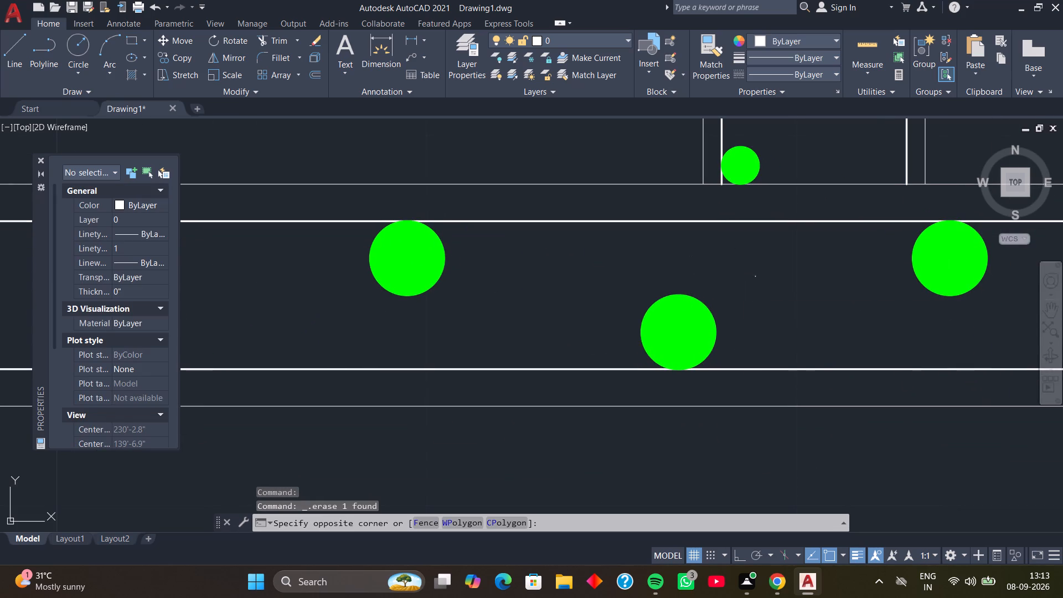
left_click(594, 352)
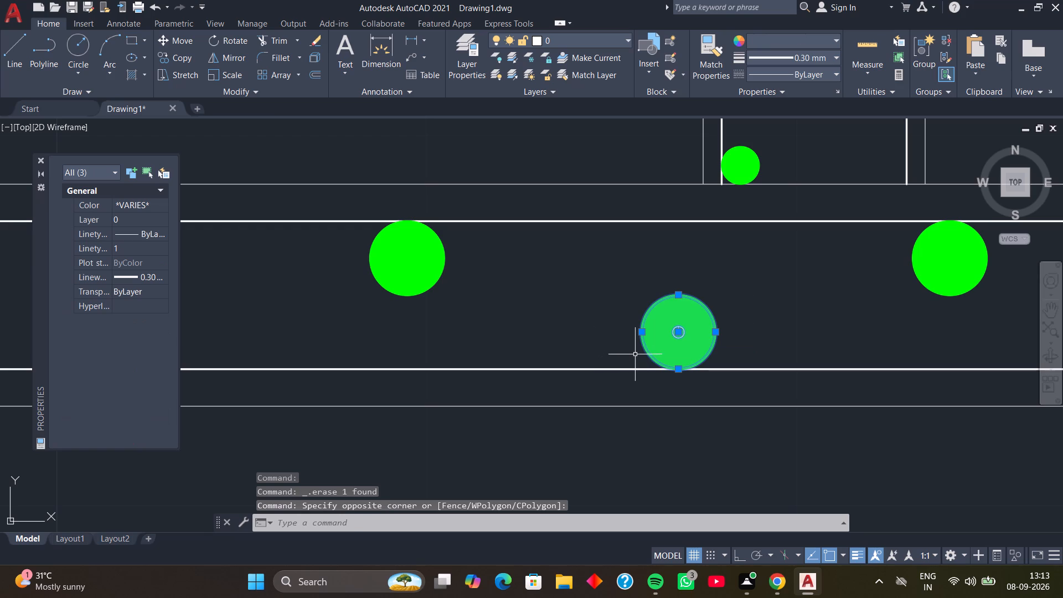
left_click(649, 350, "shift")
left_click(656, 343, "shift")
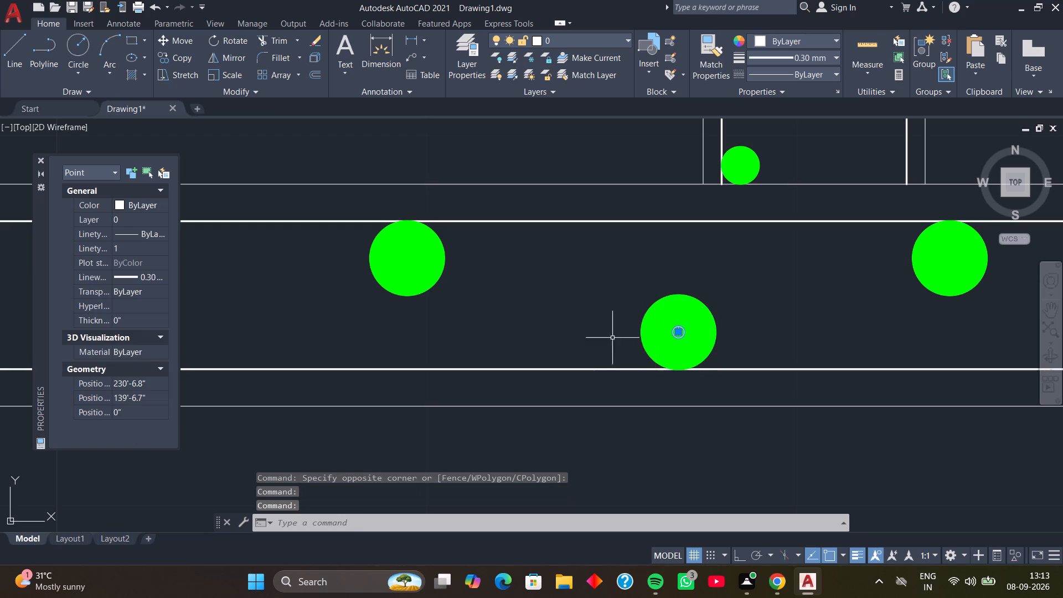
key("Delete")
Delete the point marker inside the last upper-row footing bar dot at the right end, keeping its circle and fill.
scroll(723, 295, "down", 2)
middle_click_drag(724, 294, 599, 316)
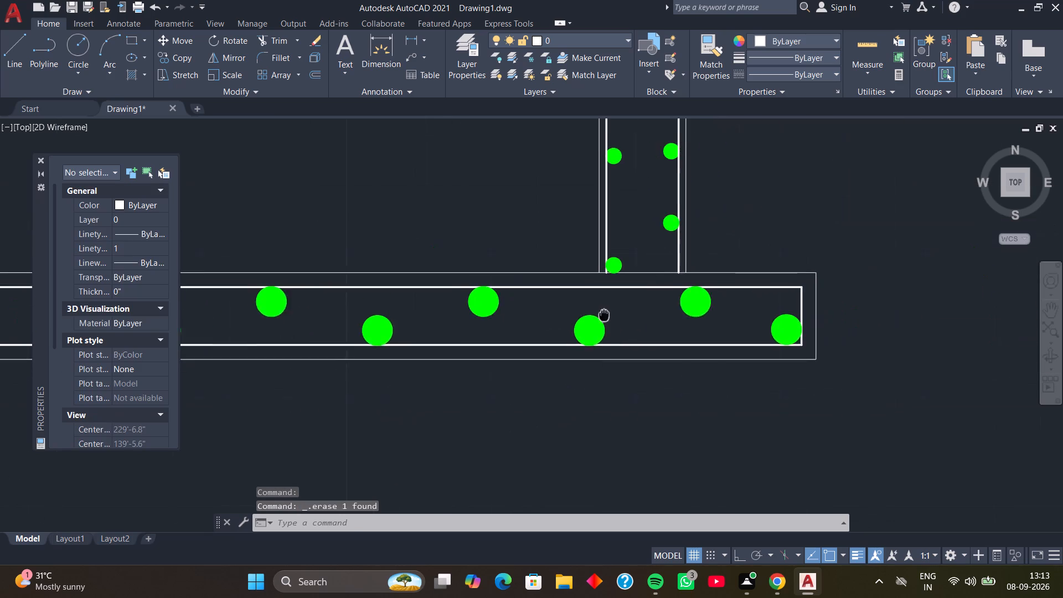
middle_click_drag(599, 316, 575, 319)
scroll(677, 306, "up", 2)
left_click(694, 290)
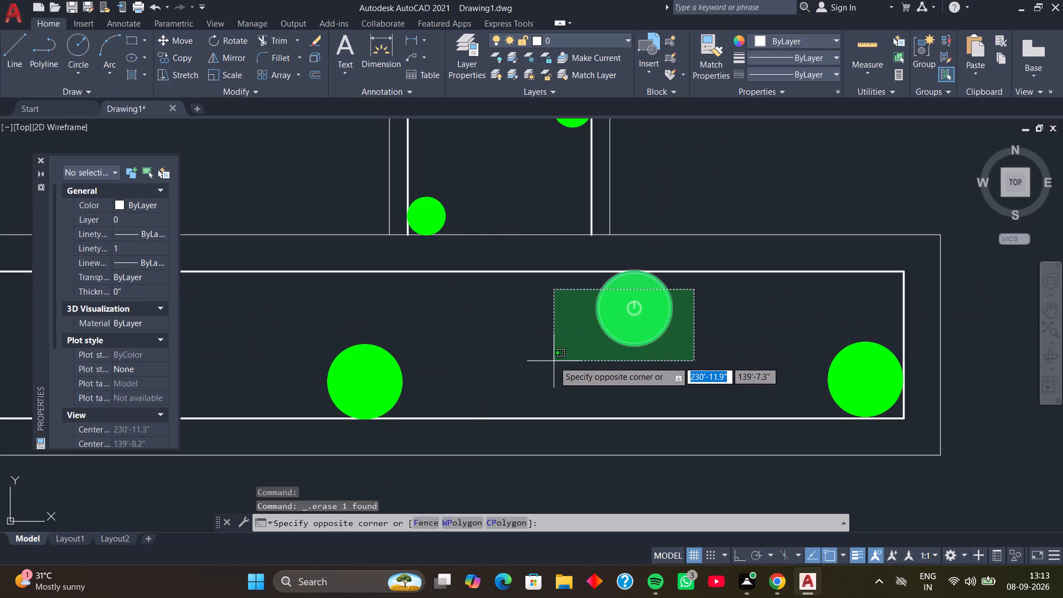
left_click(554, 361)
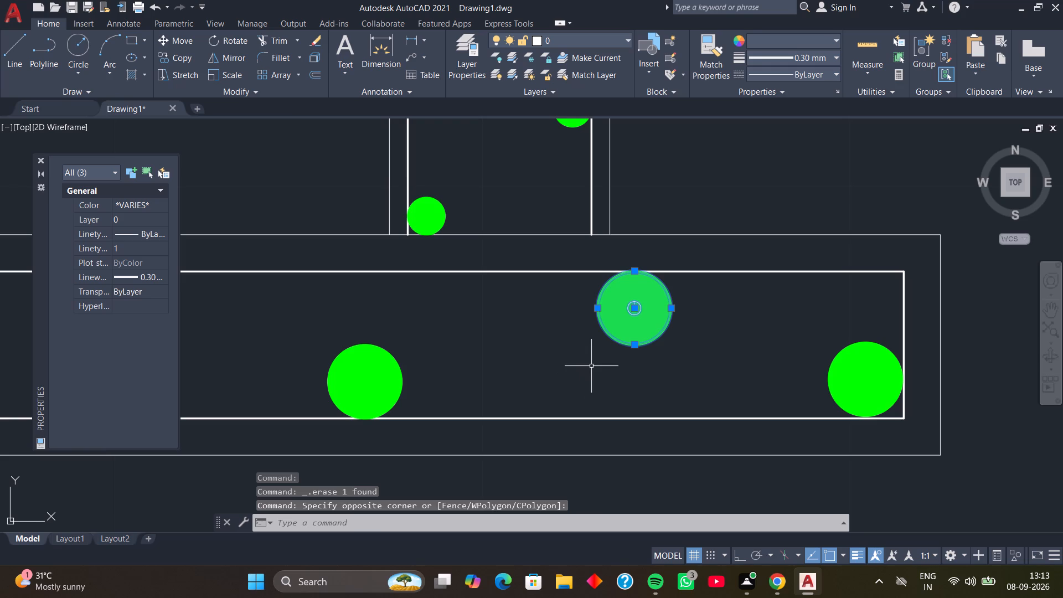
left_click(610, 333, "shift")
left_click(615, 323, "shift")
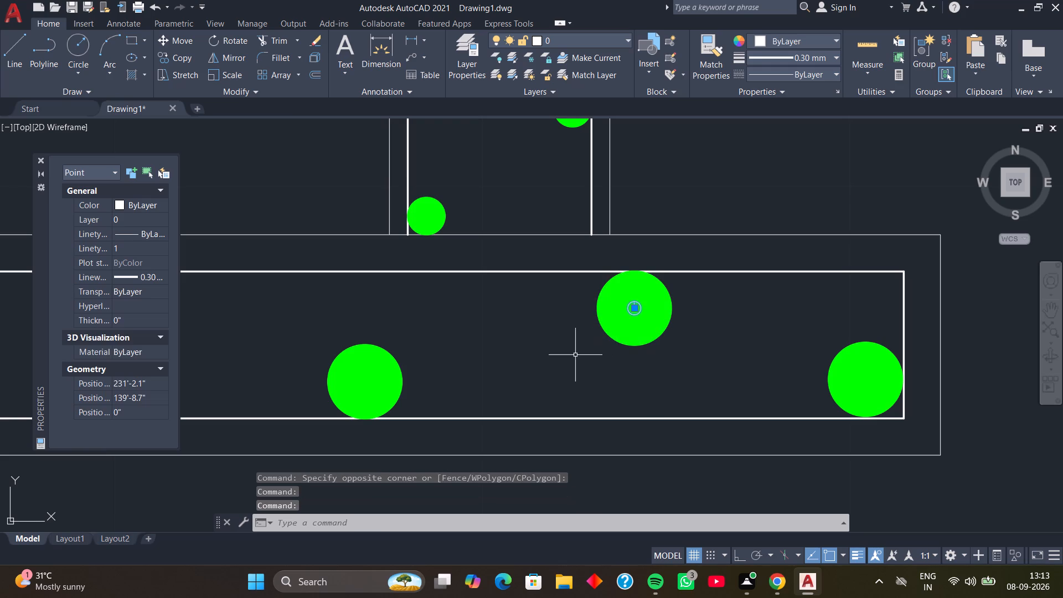
key("Delete")
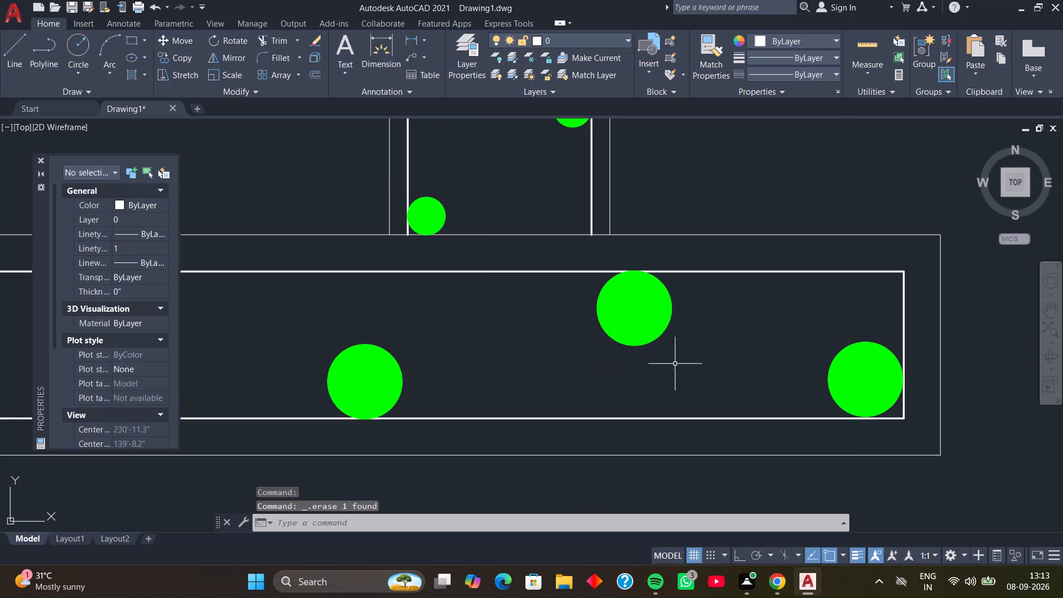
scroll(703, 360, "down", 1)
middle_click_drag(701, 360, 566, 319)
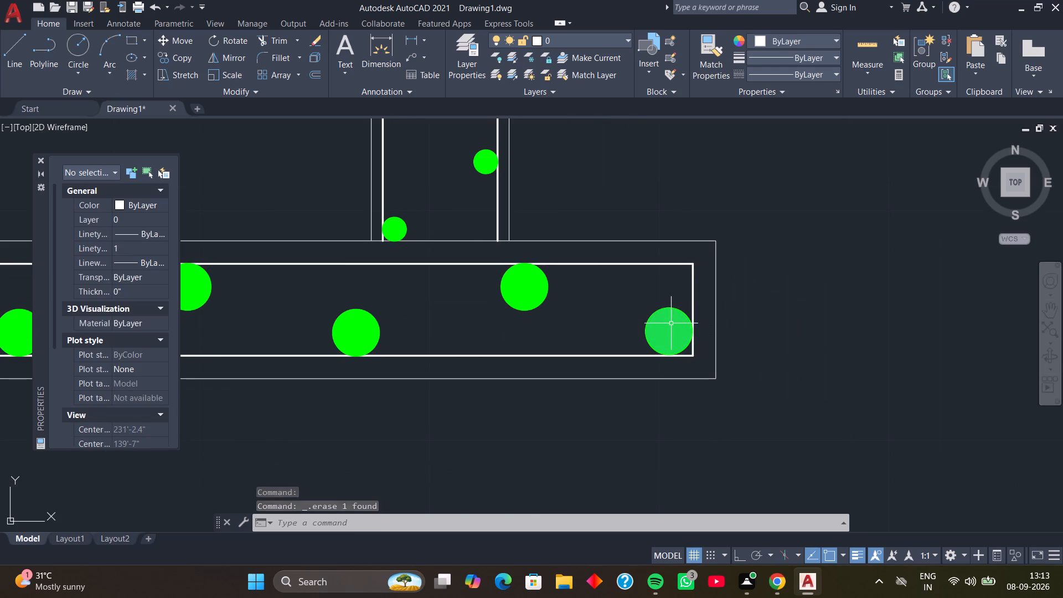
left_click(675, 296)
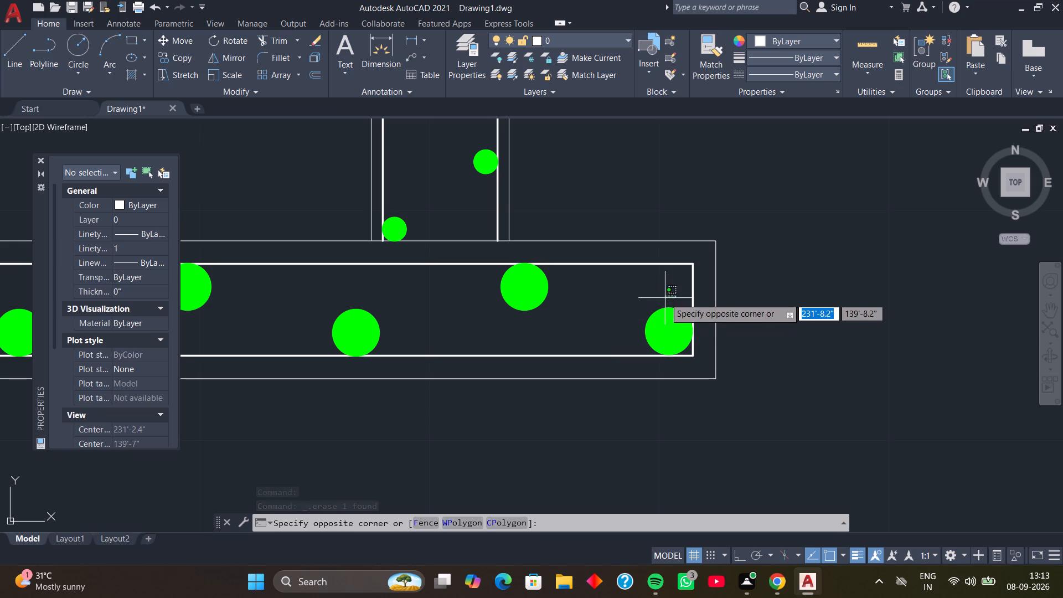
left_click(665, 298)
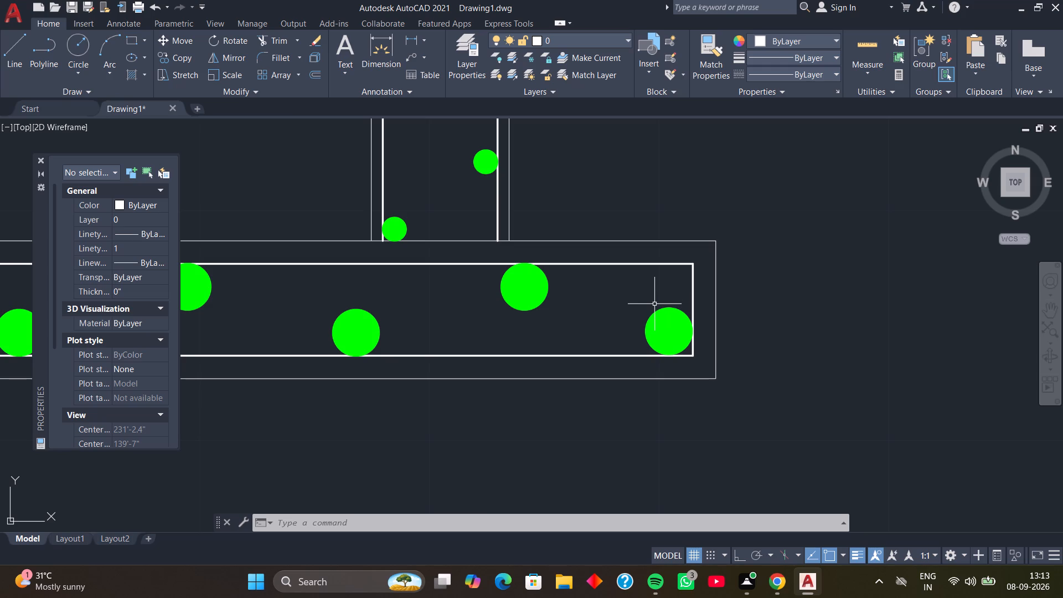
Check the uppermost bar dot along the left wall's outer face for a leftover point marker, then deselect its circle and fill.
scroll(596, 347, "down", 3)
middle_click_drag(578, 376, 670, 380)
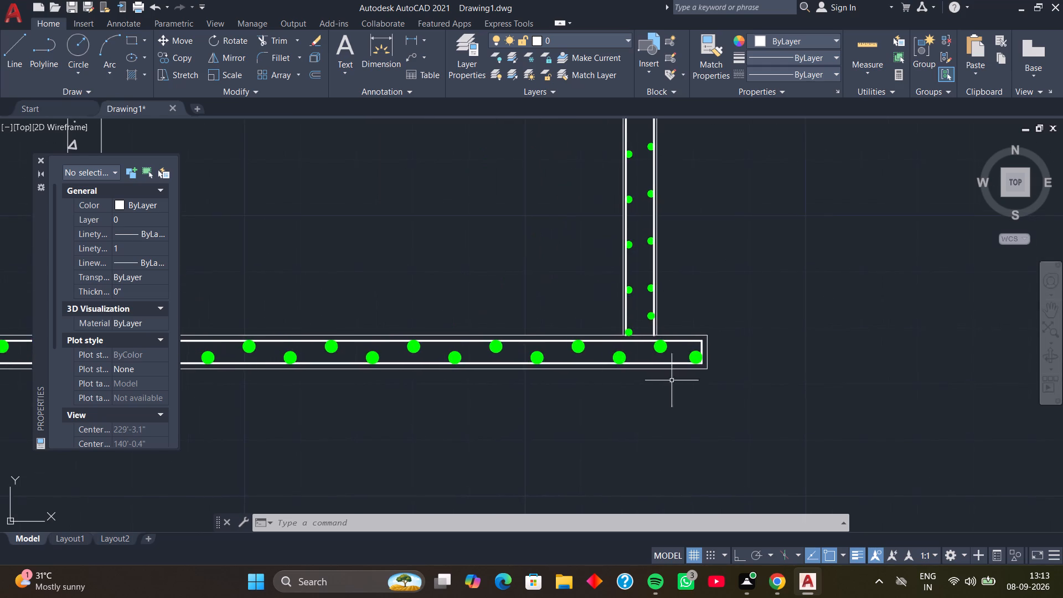
scroll(434, 297, "down", 3)
middle_click_drag(396, 272, 607, 367)
middle_click_drag(427, 348, 500, 352)
scroll(476, 257, "up", 5)
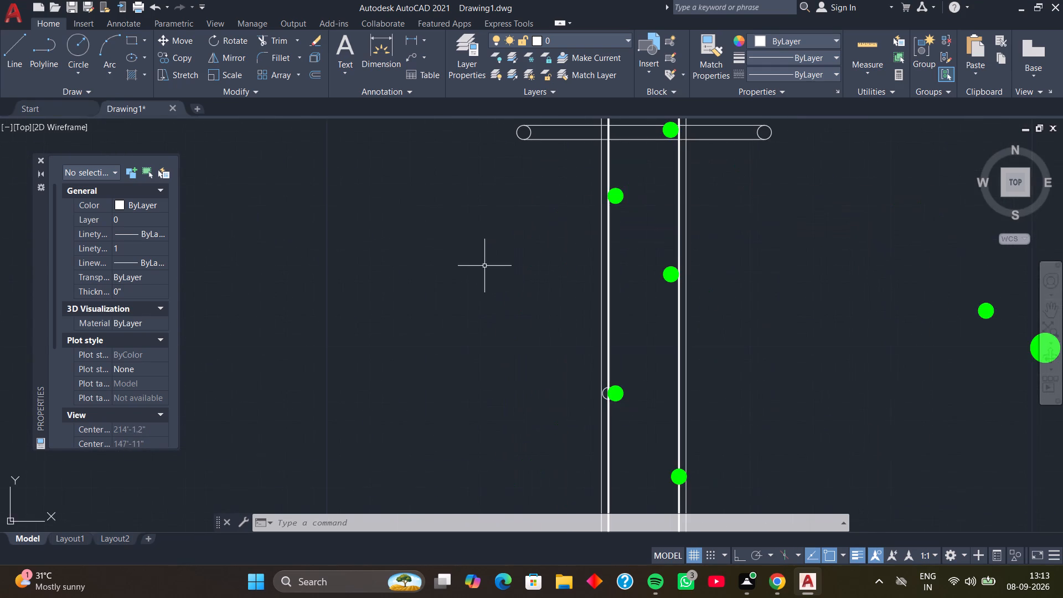
middle_click_drag(513, 245, 437, 346)
middle_click_drag(574, 209, 527, 308)
scroll(515, 283, "up", 2)
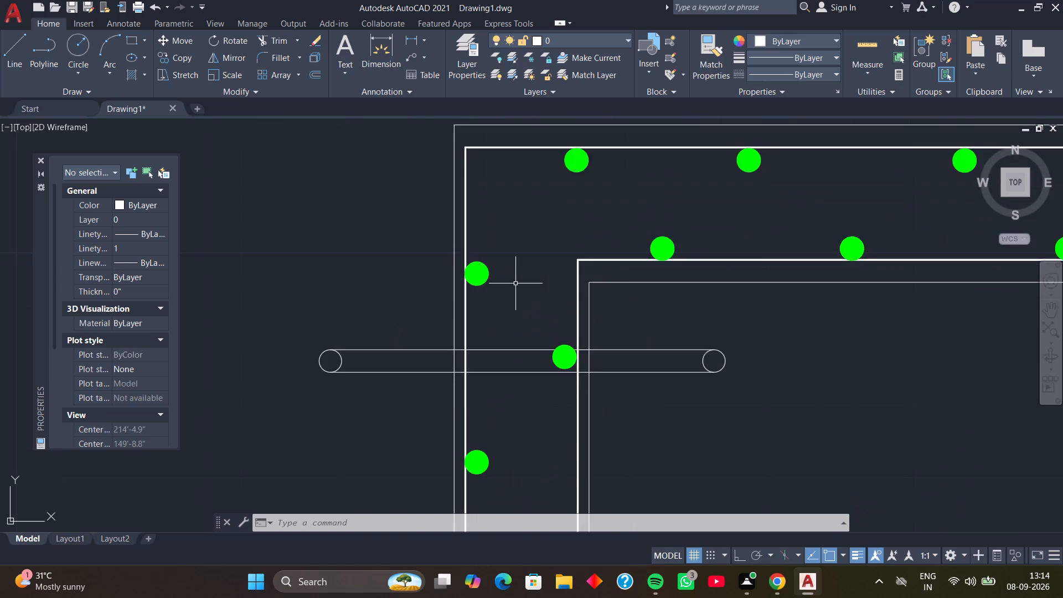
left_click(497, 240)
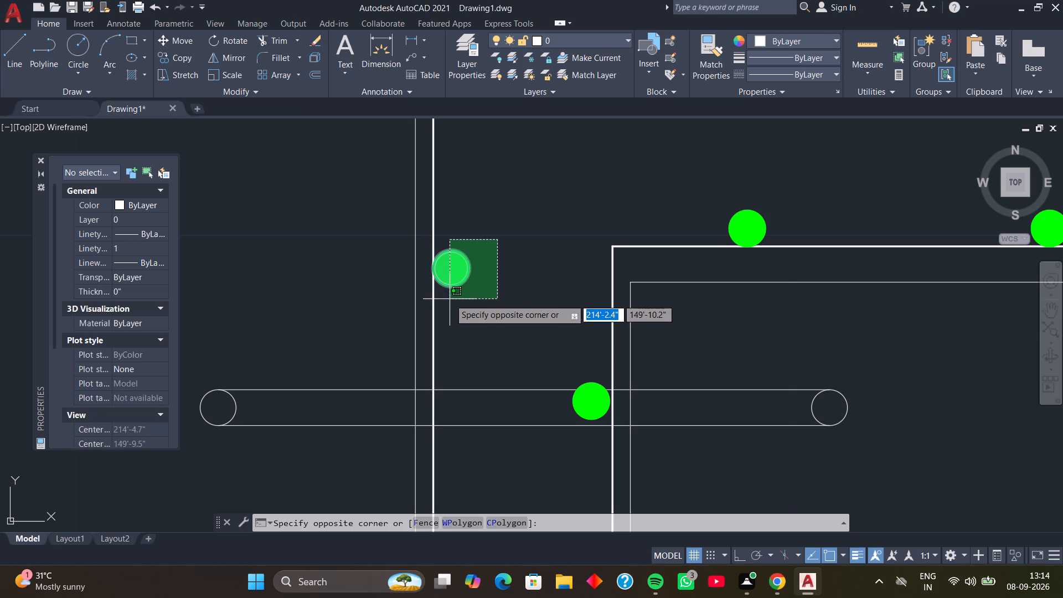
scroll(450, 299, "up", 2)
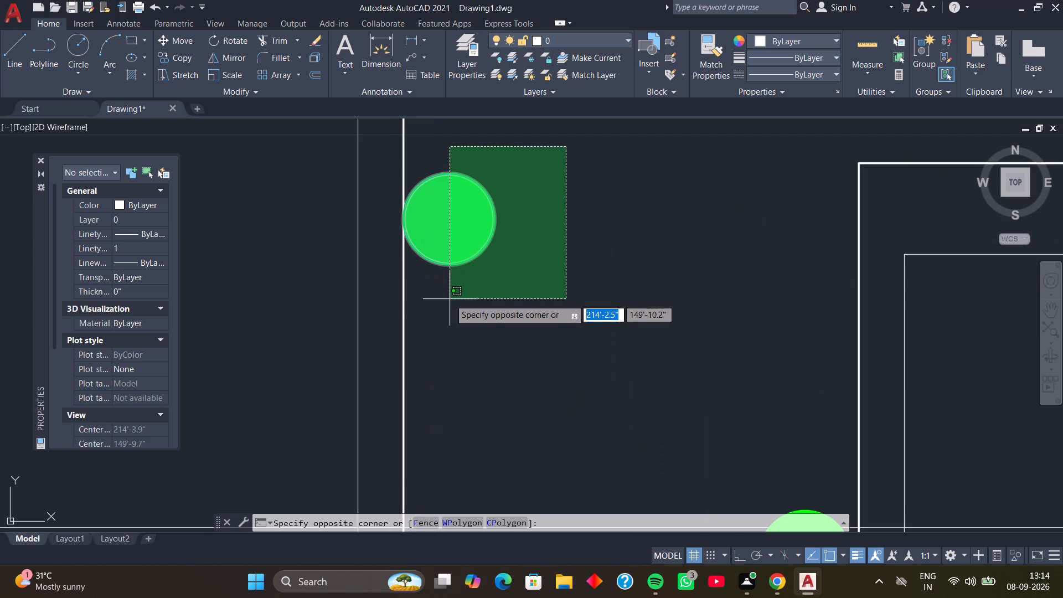
left_click(450, 299)
scroll(471, 277, "up", 1)
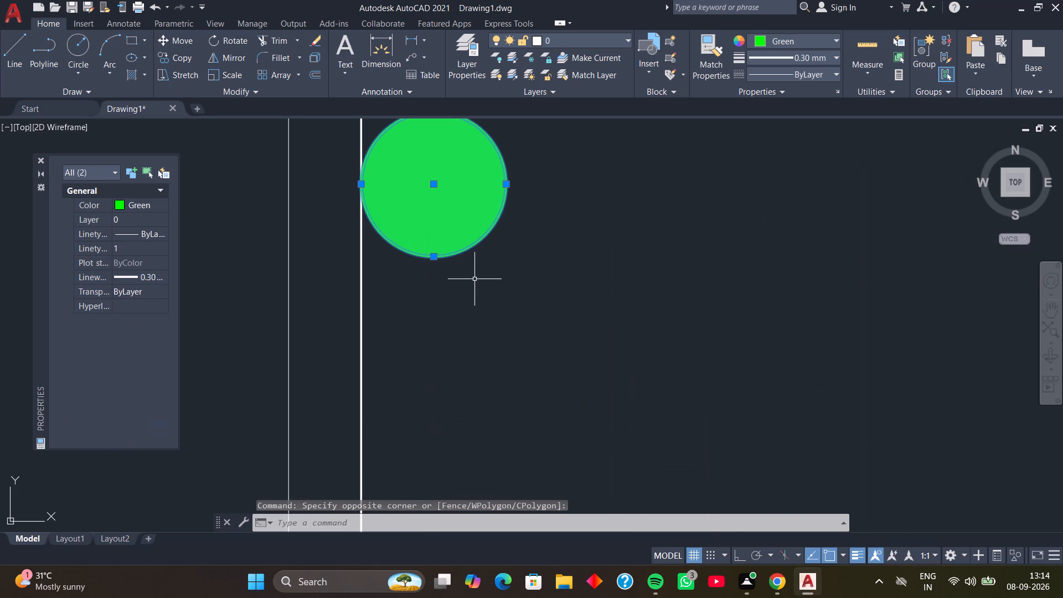
left_click(487, 234, "shift")
left_click(476, 209, "shift")
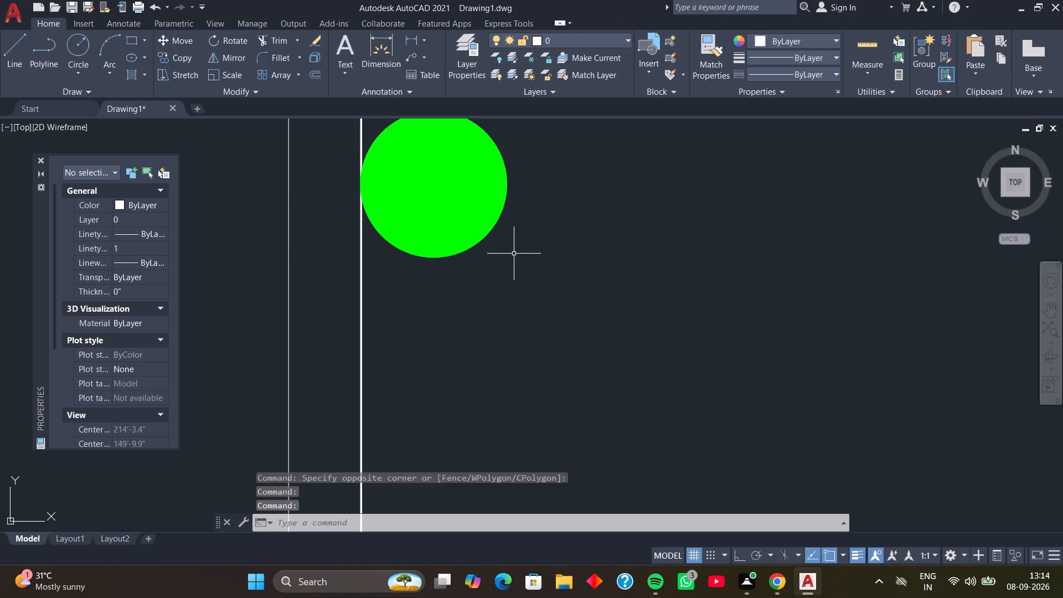
Check the second bar dot from the top along the left wall's outer face for a leftover point marker, then deselect its circle and fill.
scroll(529, 266, "down", 3)
middle_click_drag(556, 324, 556, 201)
middle_click_drag(527, 417, 533, 354)
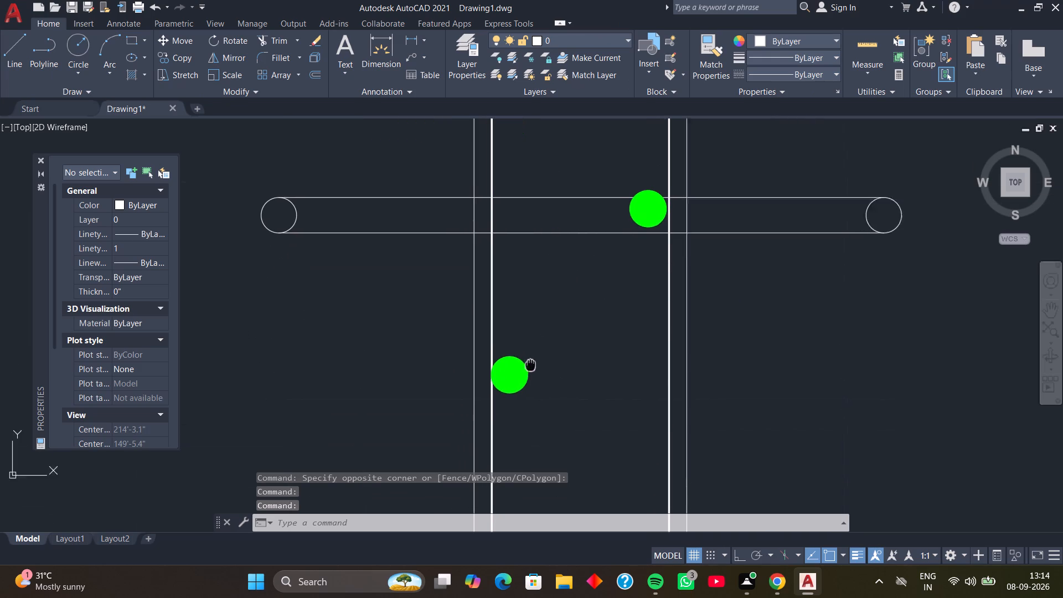
middle_click_drag(533, 354, 545, 303)
scroll(551, 285, "up", 3)
left_click_drag(546, 289, 543, 298)
left_click(424, 456)
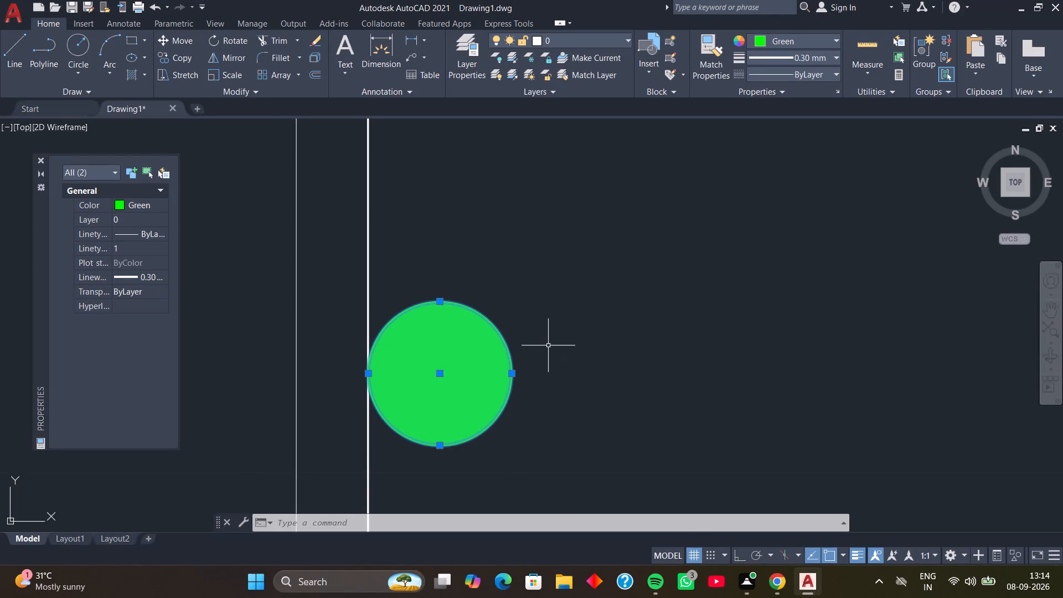
key("Escape")
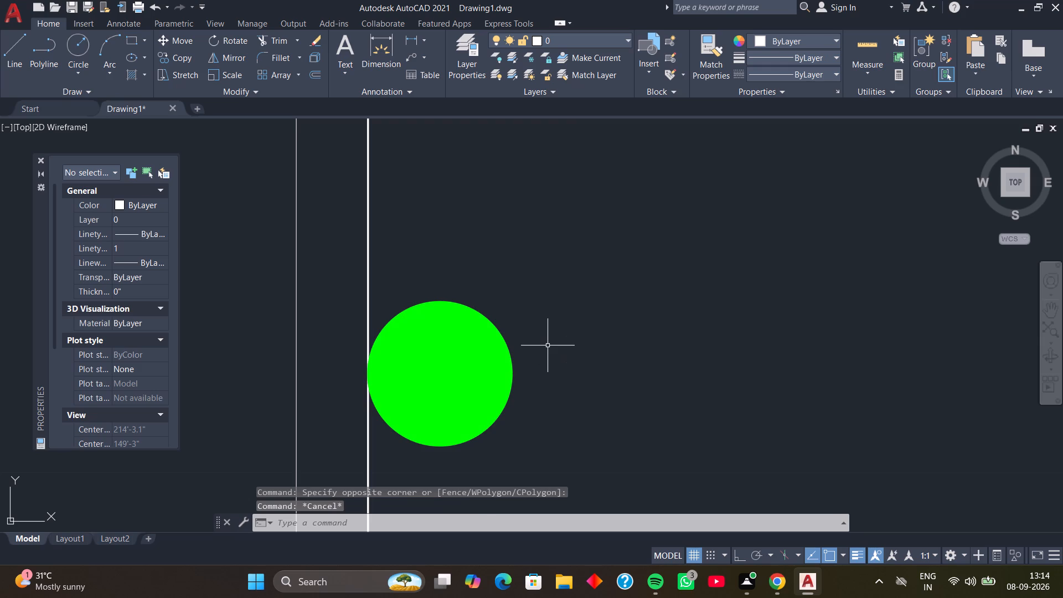
Delete the point marker overlapping the third bar dot from the top along the left wall's outer face, keeping the green dot.
scroll(563, 329, "down", 2)
middle_click_drag(557, 384, 595, 214)
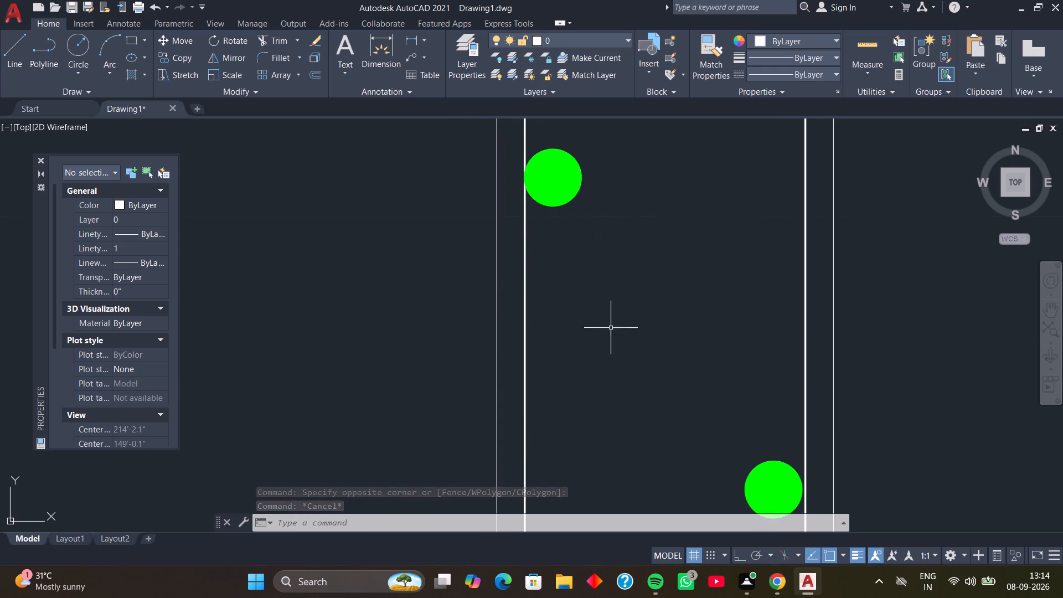
middle_click_drag(608, 328, 566, 220)
middle_click_drag(564, 321, 551, 239)
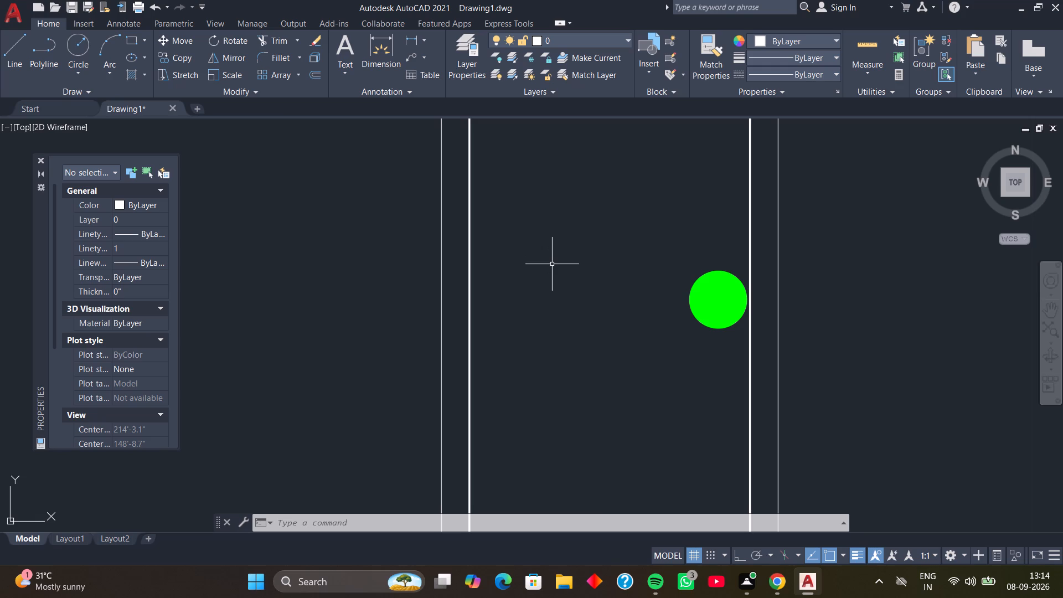
middle_click_drag(613, 346, 588, 308)
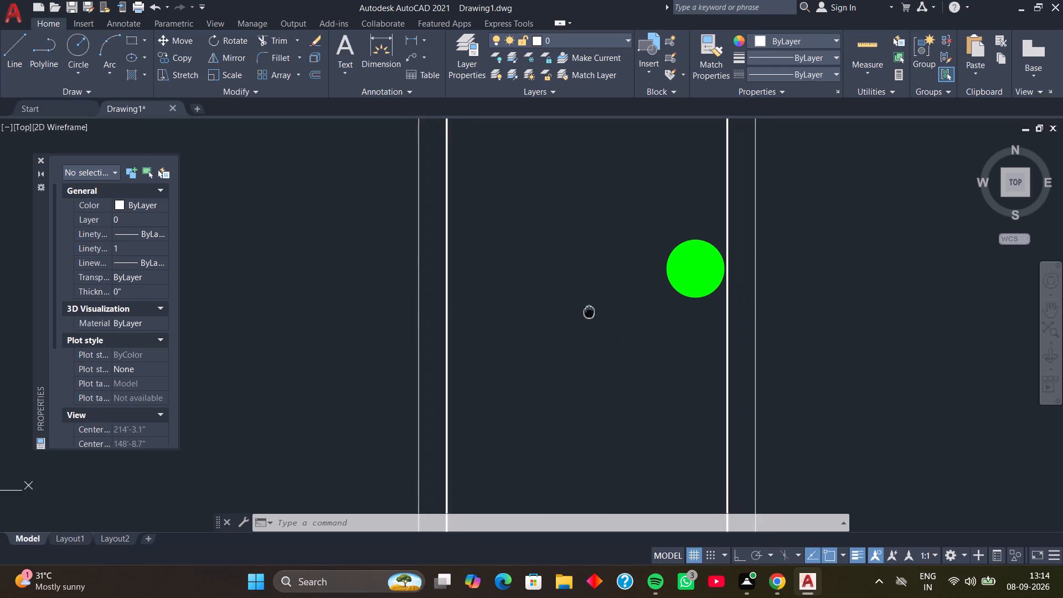
middle_click_drag(588, 308, 591, 200)
scroll(626, 265, "down", 1)
middle_click_drag(624, 238, 626, 298)
middle_click_drag(601, 315, 638, 156)
middle_click_drag(596, 308, 667, 163)
middle_click_drag(671, 259, 716, 224)
scroll(665, 235, "up", 3)
left_click(666, 213)
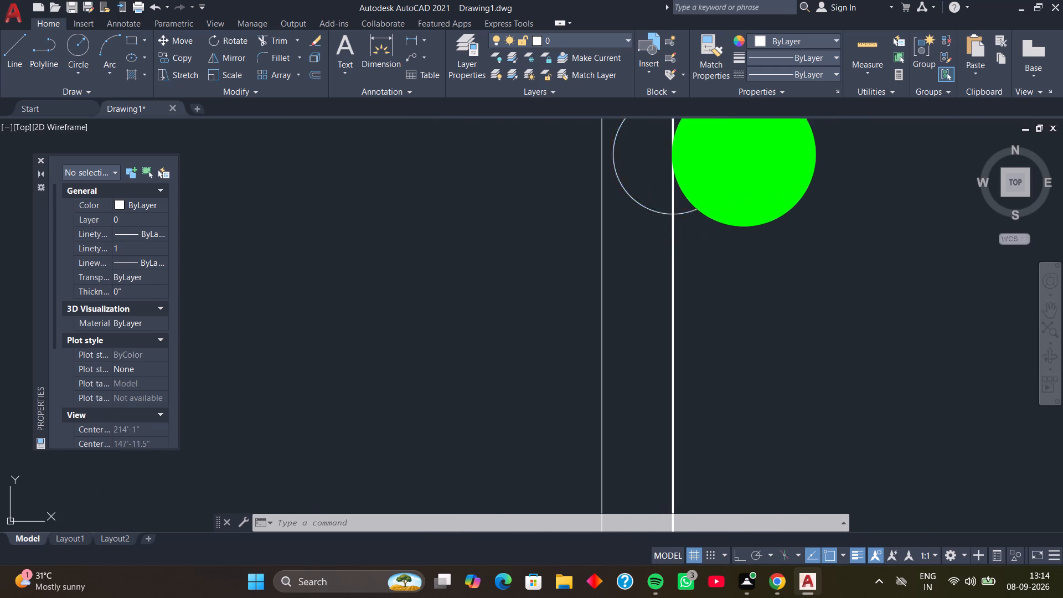
key("Delete")
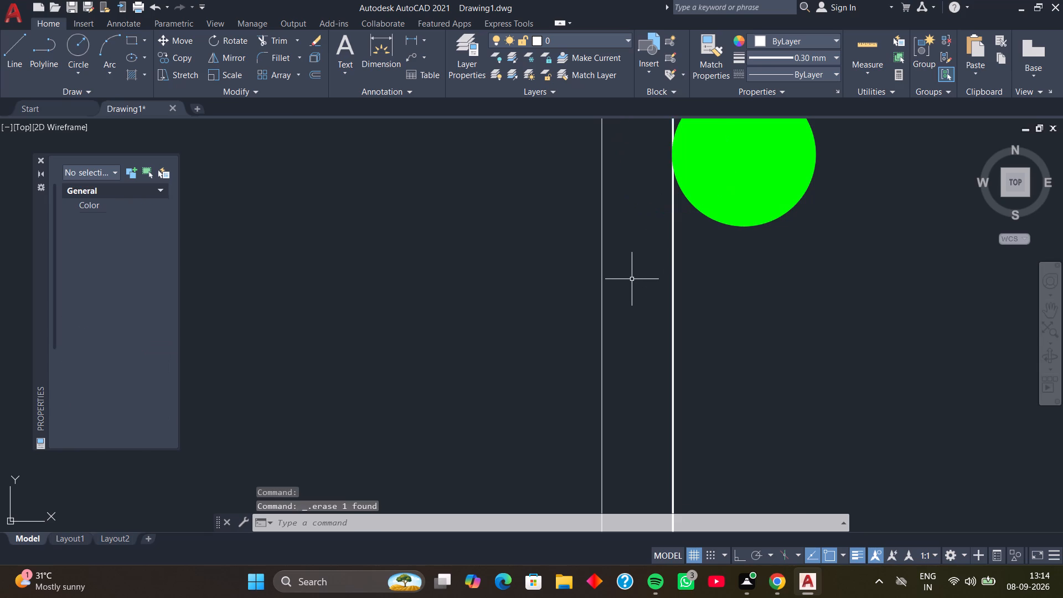
Delete the point marker overlapping the fourth bar dot from the top along the left wall's outer face, keeping the green dot.
scroll(652, 281, "down", 3)
middle_click_drag(708, 340, 713, 168)
middle_click_drag(697, 379, 689, 225)
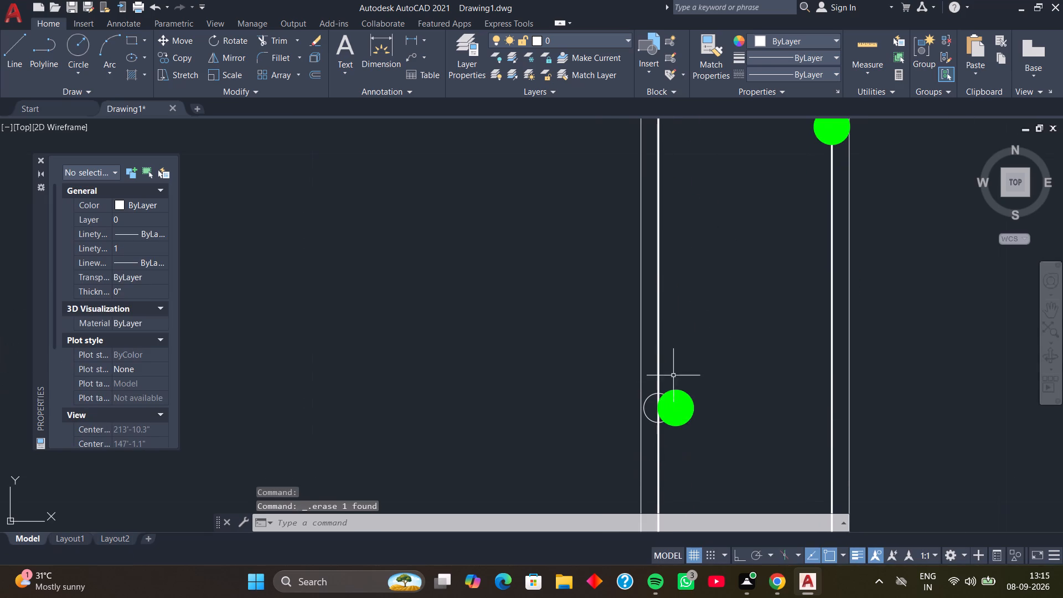
middle_click_drag(658, 366, 713, 226)
scroll(707, 262, "up", 2)
left_click(702, 245)
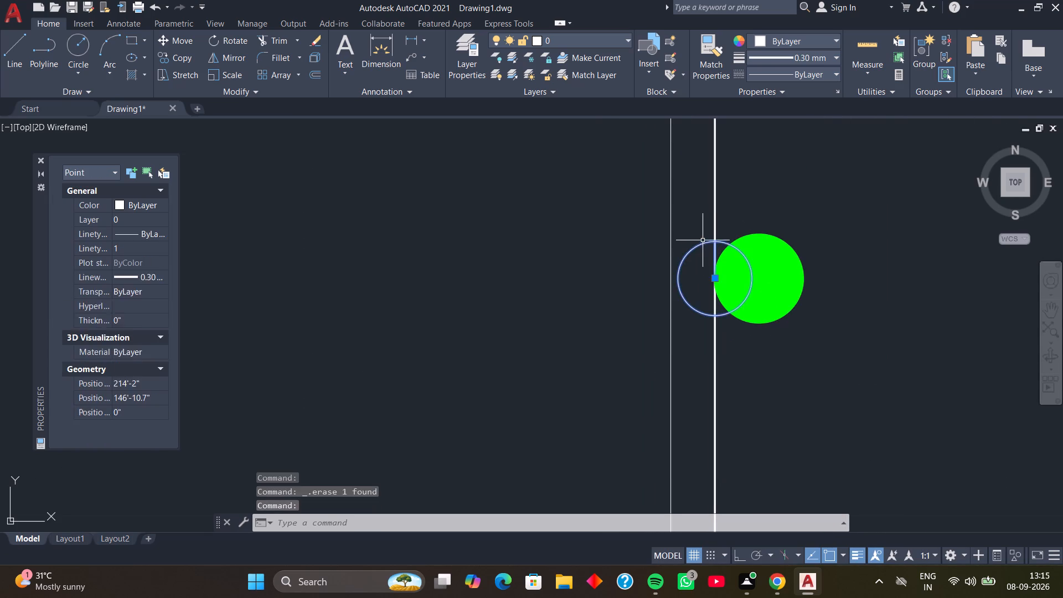
key("Delete")
Delete the point marker overlapping the fifth bar dot from the top along the left wall's outer face, keeping the green dot.
scroll(746, 312, "down", 2)
middle_click_drag(751, 393, 780, 203)
middle_click_drag(802, 413, 762, 153)
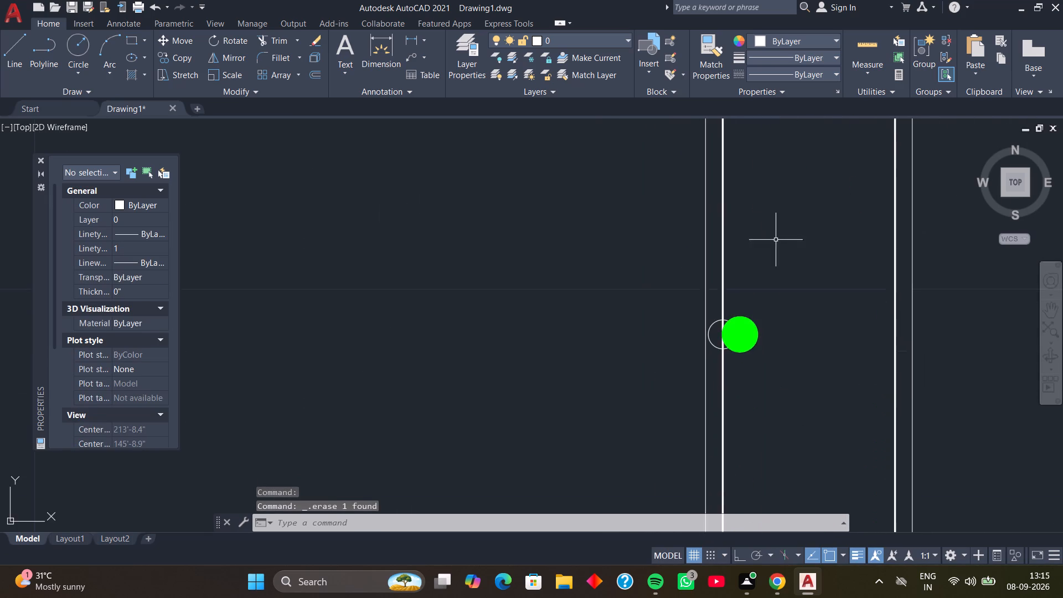
middle_click_drag(769, 305, 770, 193)
scroll(720, 229, "up", 2)
left_click(703, 245)
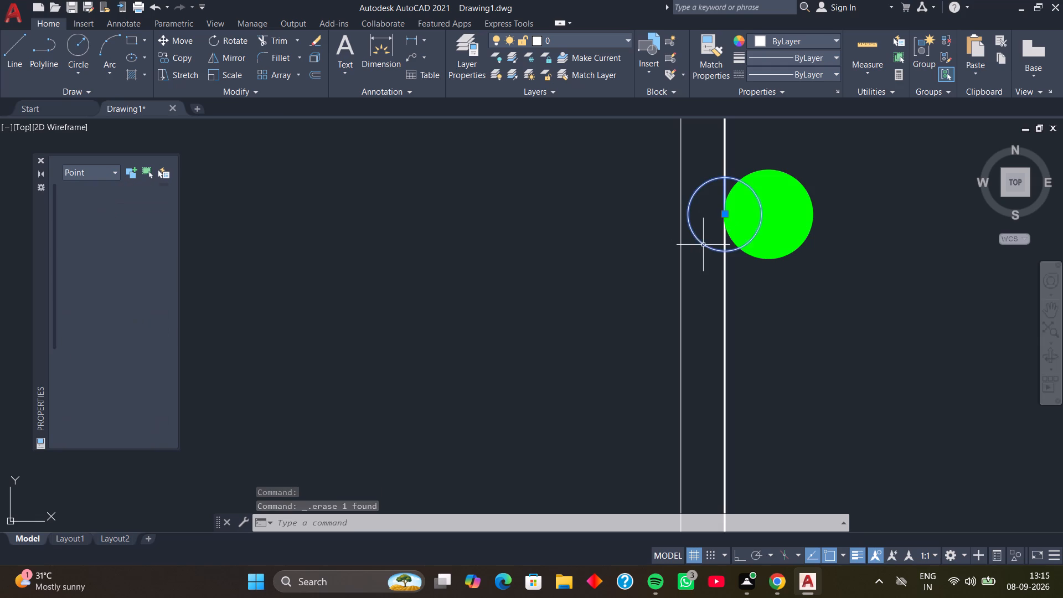
key("Delete")
Delete the point marker overlapping the sixth bar dot from the top along the left wall's outer face, keeping the green dot.
scroll(760, 279, "down", 2)
middle_click_drag(767, 359, 740, 170)
middle_click_drag(757, 349, 749, 157)
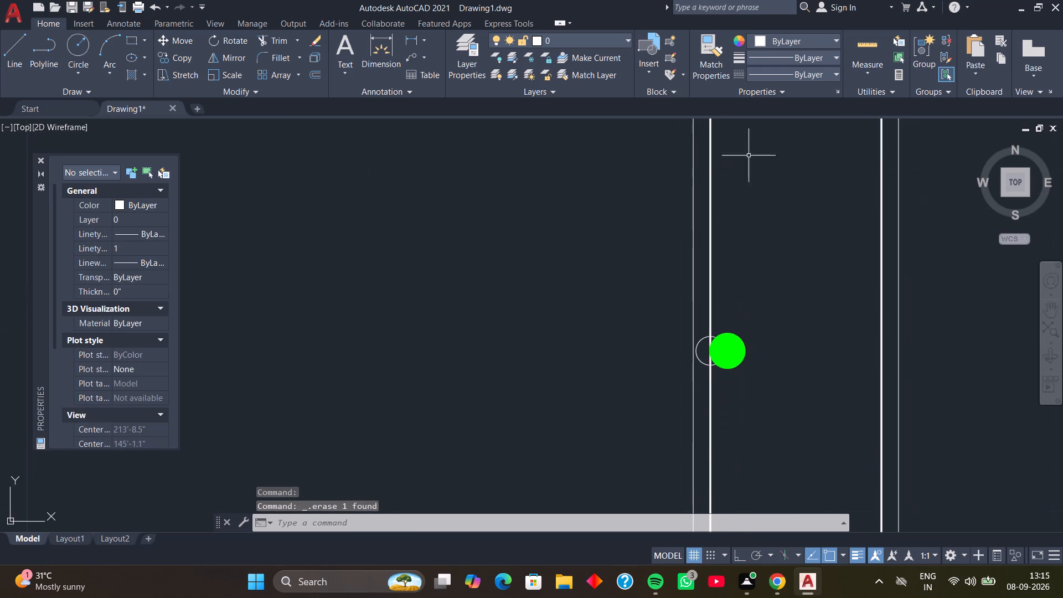
middle_click_drag(760, 341, 729, 233)
scroll(687, 245, "up", 3)
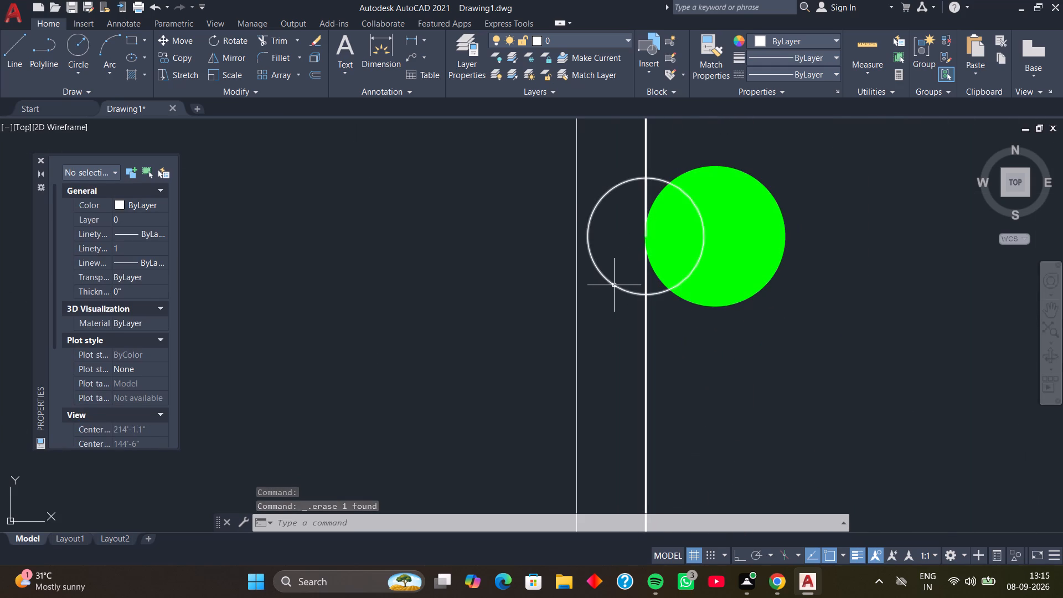
left_click(614, 285)
key("Delete")
Delete the point marker overlapping the seventh bar dot from the top along the left wall's outer face, keeping the green dot.
scroll(662, 300, "down", 2)
middle_click_drag(694, 378, 681, 197)
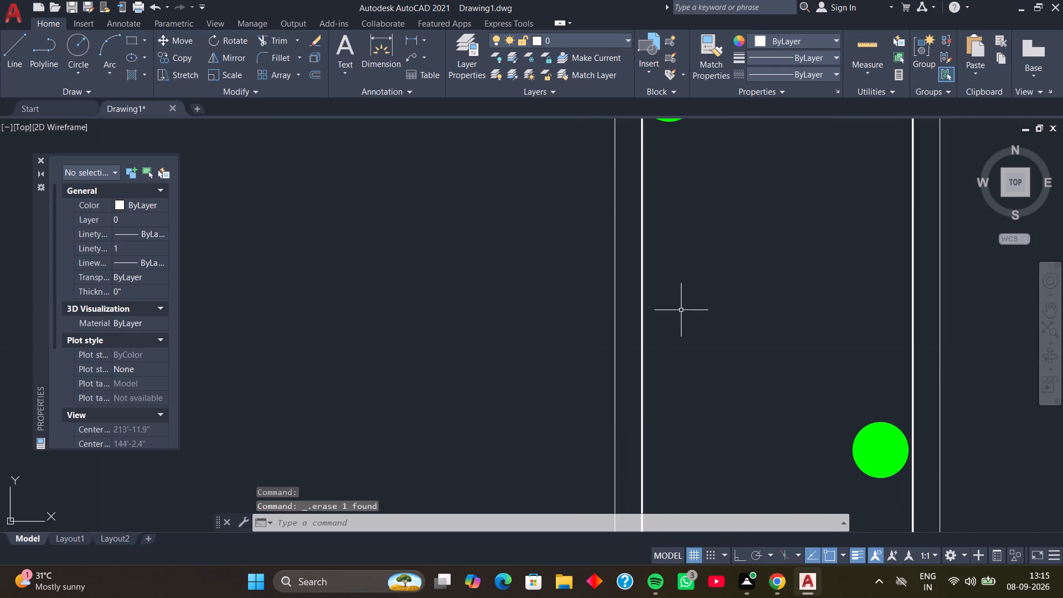
middle_click_drag(665, 331, 675, 207)
middle_click_drag(698, 380, 716, 204)
middle_click_drag(719, 379, 726, 183)
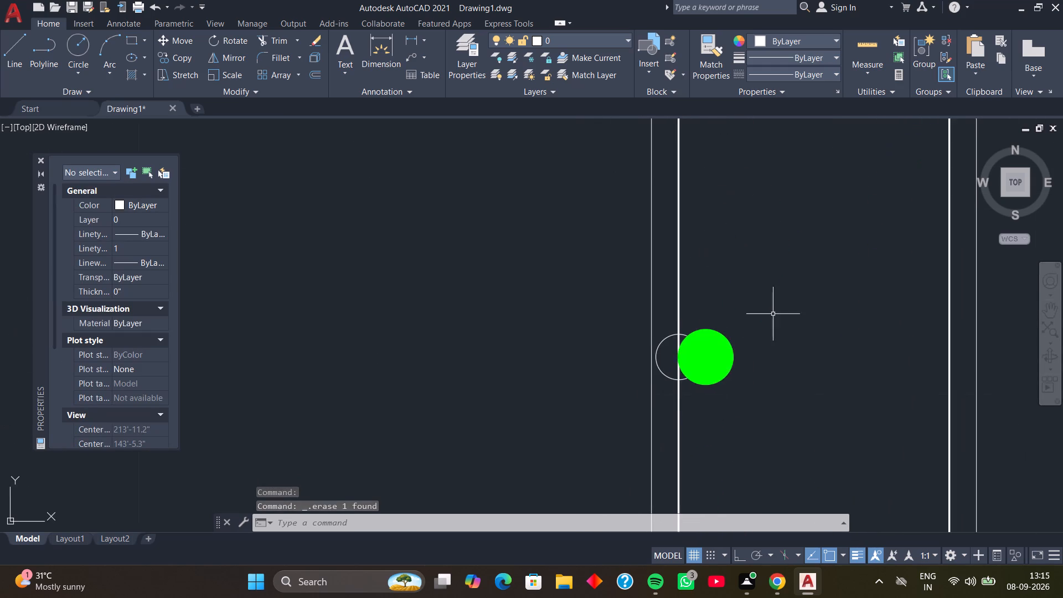
middle_click_drag(778, 392, 786, 279)
scroll(683, 270, "up", 3)
left_click(654, 247)
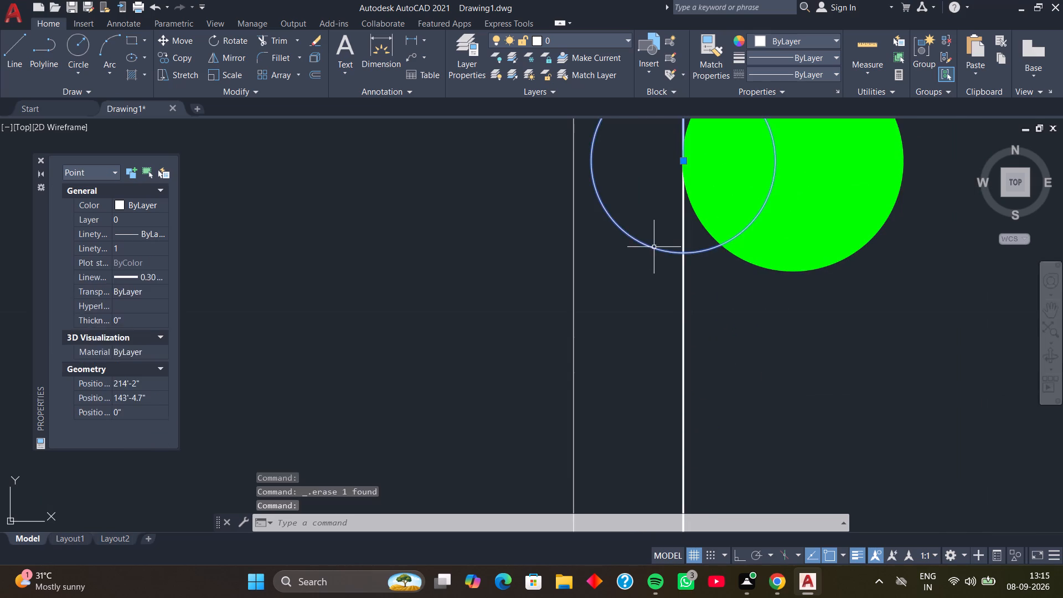
key("Delete")
Delete the point marker overlapping the eighth bar dot from the top along the left wall's outer face, keeping the green dot.
scroll(670, 250, "down", 3)
middle_click_drag(716, 348, 696, 234)
scroll(694, 346, "down", 1)
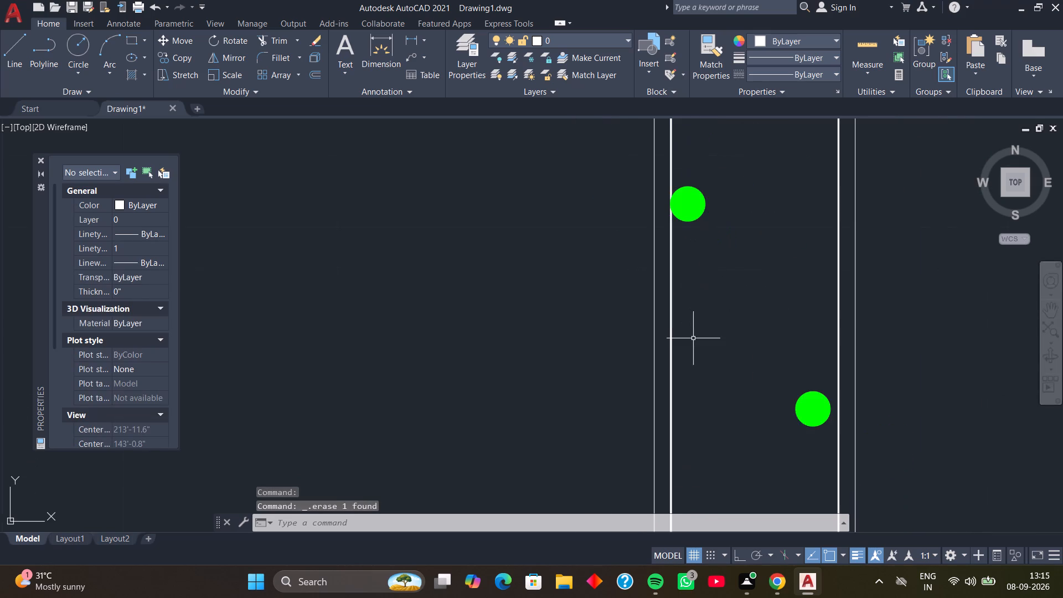
middle_click_drag(688, 380, 694, 233)
middle_click_drag(765, 437, 755, 248)
scroll(661, 363, "up", 3)
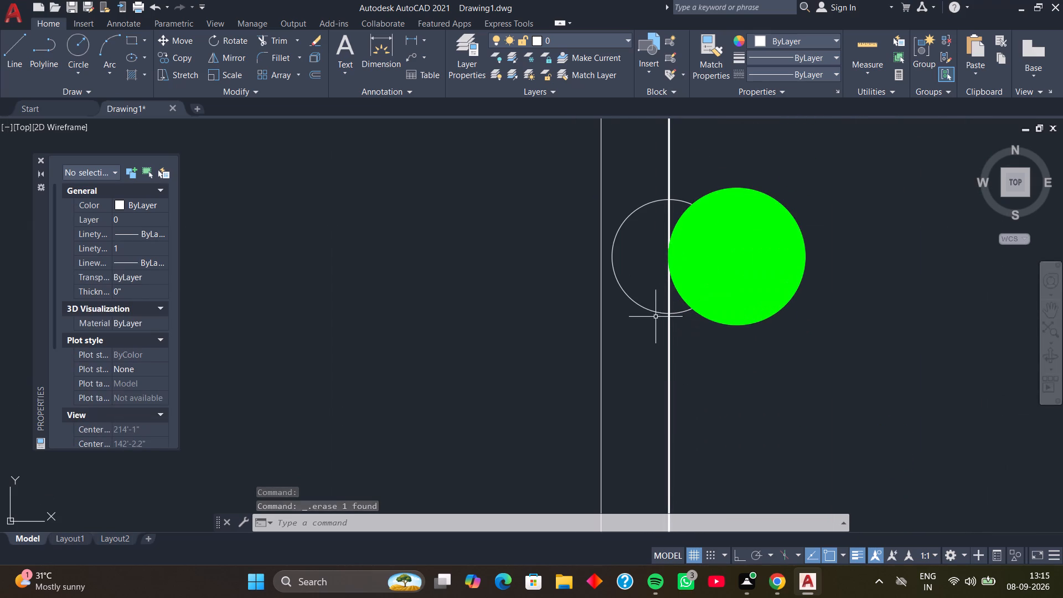
left_click(654, 310)
key("Delete")
Delete the point marker overlapping the ninth outer-face bar dot of the left wall, the last one above the footing, keeping the green dot.
scroll(722, 354, "down", 3)
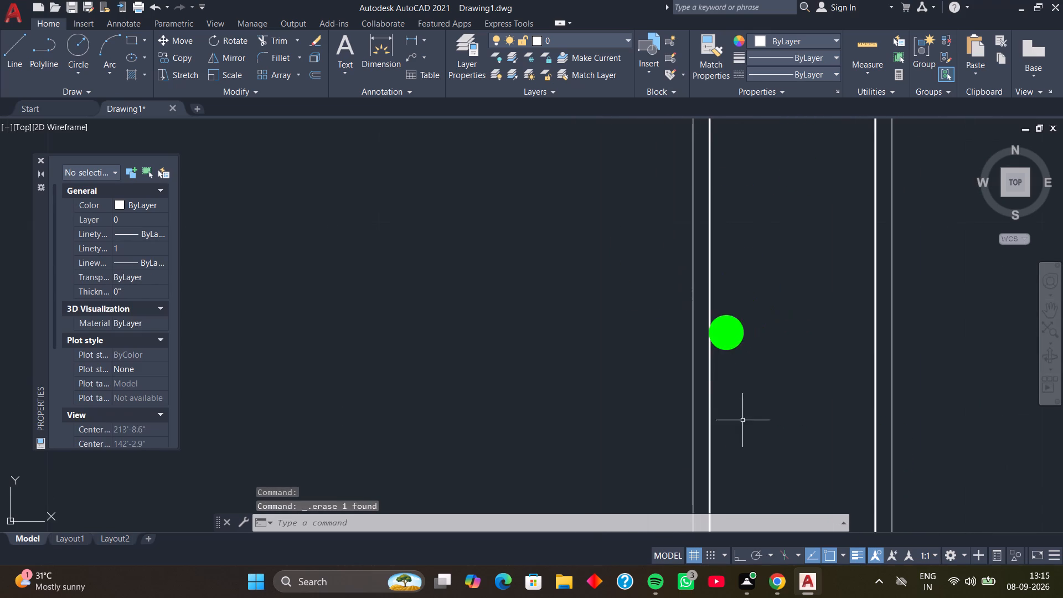
middle_click_drag(739, 419, 719, 270)
middle_click_drag(727, 429, 727, 243)
middle_click_drag(745, 394, 748, 236)
scroll(681, 329, "up", 4)
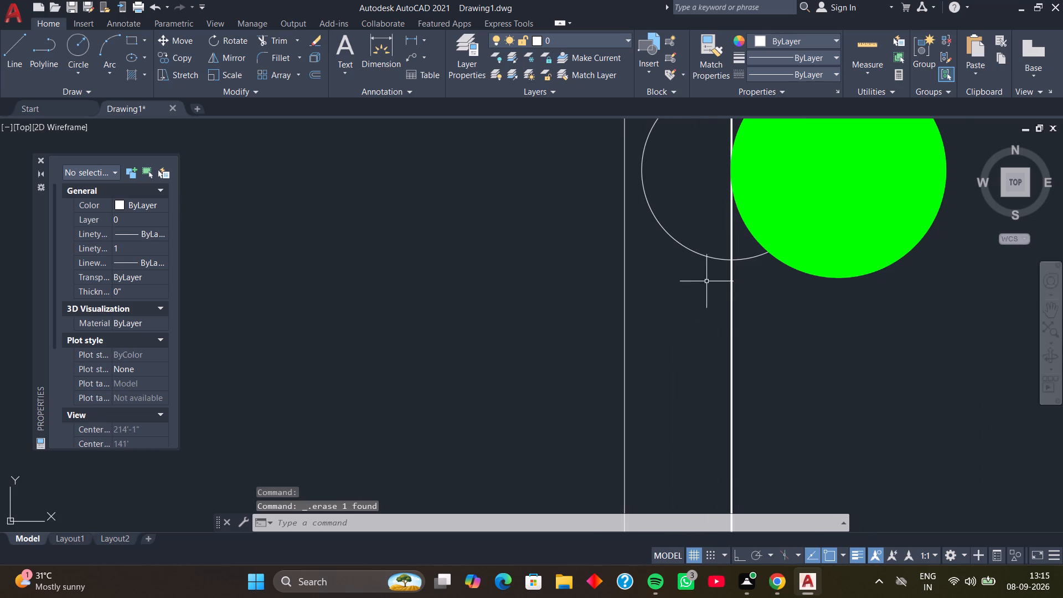
left_click(703, 255)
key("Delete")
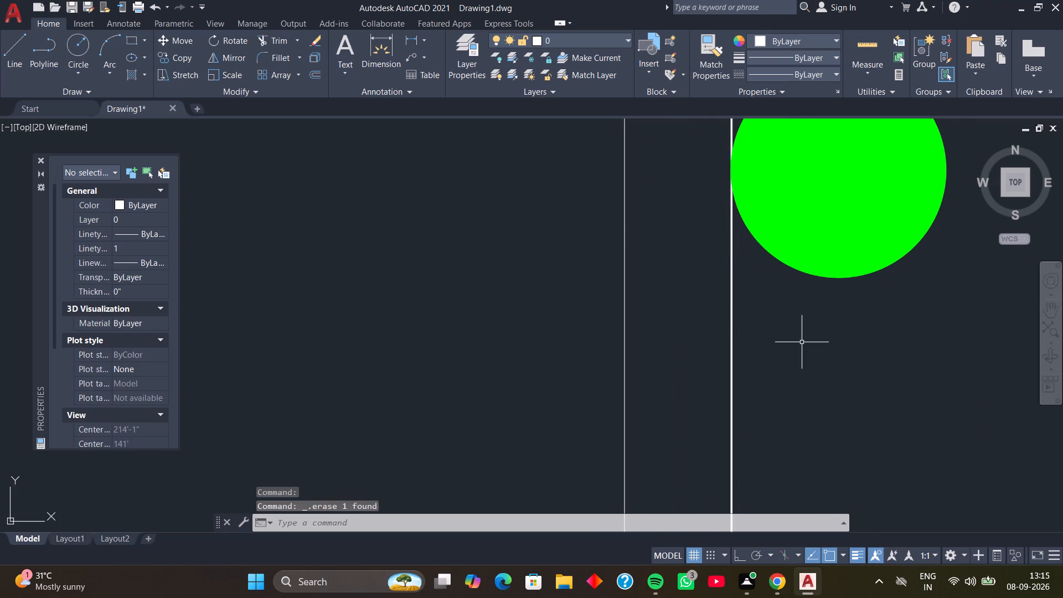
Delete the two loose bar dots, one small and one large, standing inside the left bay below the top slab.
scroll(802, 342, "down", 4)
middle_click_drag(822, 410, 725, 207)
middle_click_drag(729, 355, 683, 213)
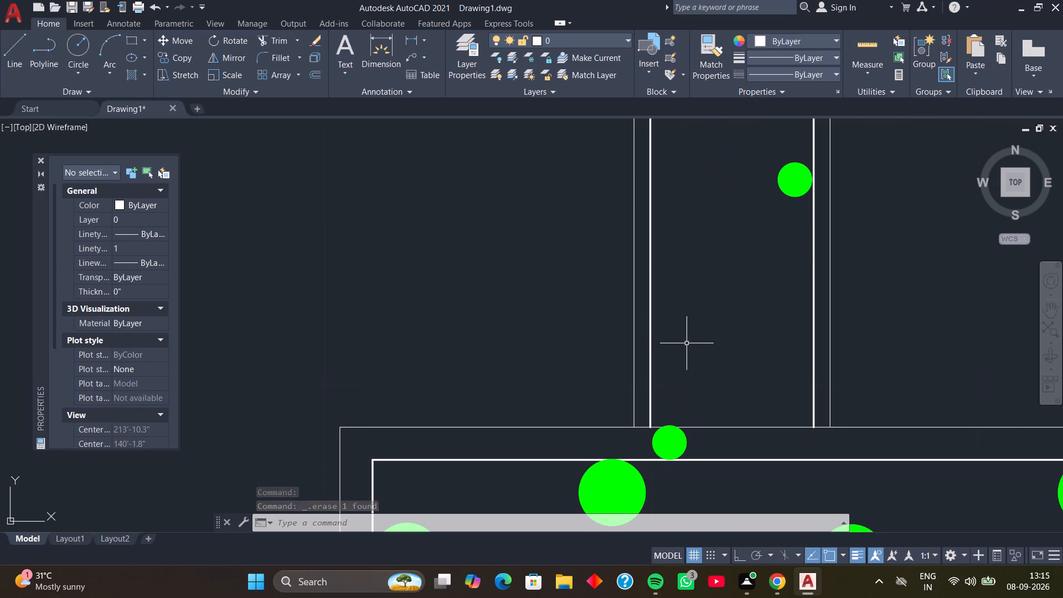
scroll(685, 339, "down", 3)
middle_click_drag(693, 285, 693, 287)
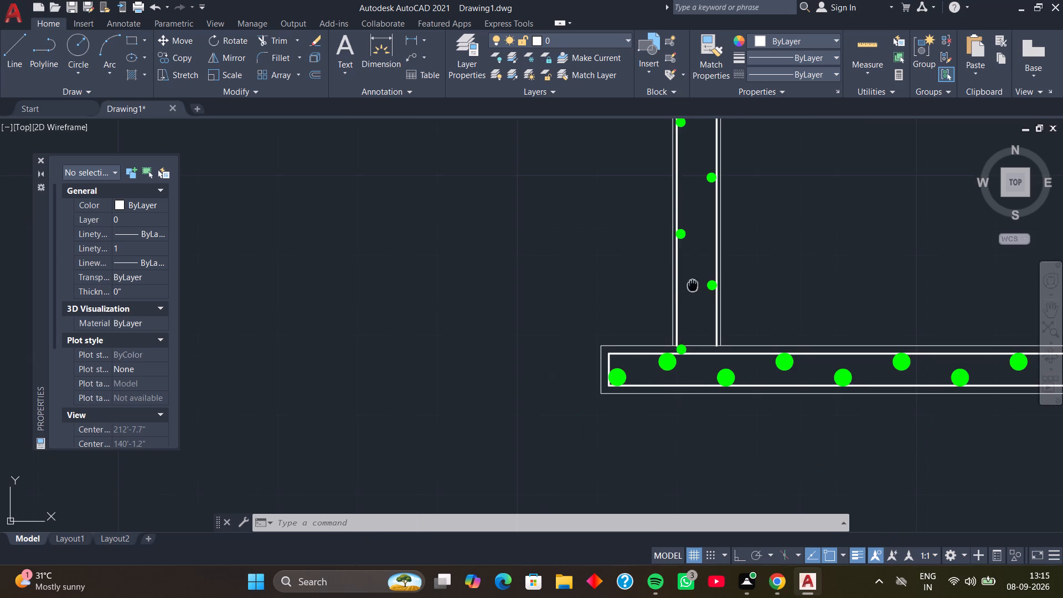
middle_click_drag(693, 287, 652, 382)
scroll(787, 241, "down", 2)
middle_click_drag(812, 225, 494, 374)
middle_click_drag(483, 382, 471, 391)
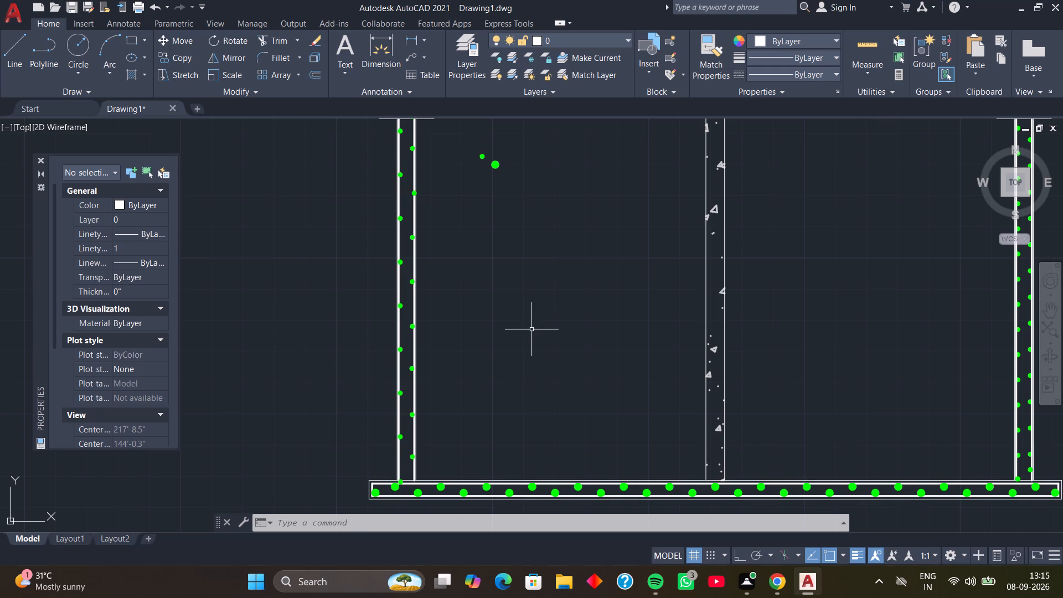
middle_click_drag(532, 182, 531, 212)
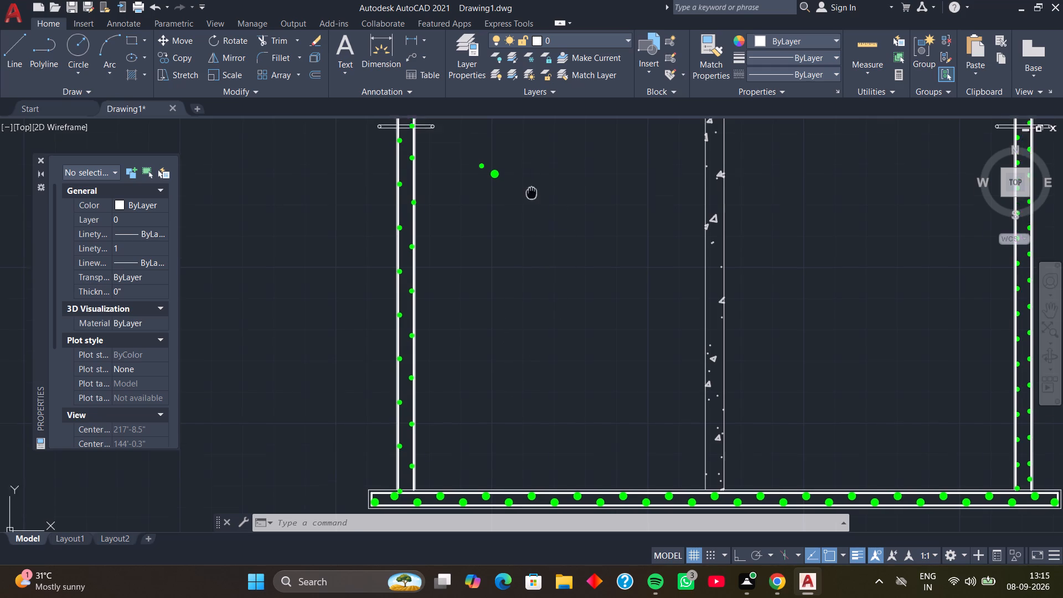
middle_click_drag(531, 212, 539, 279)
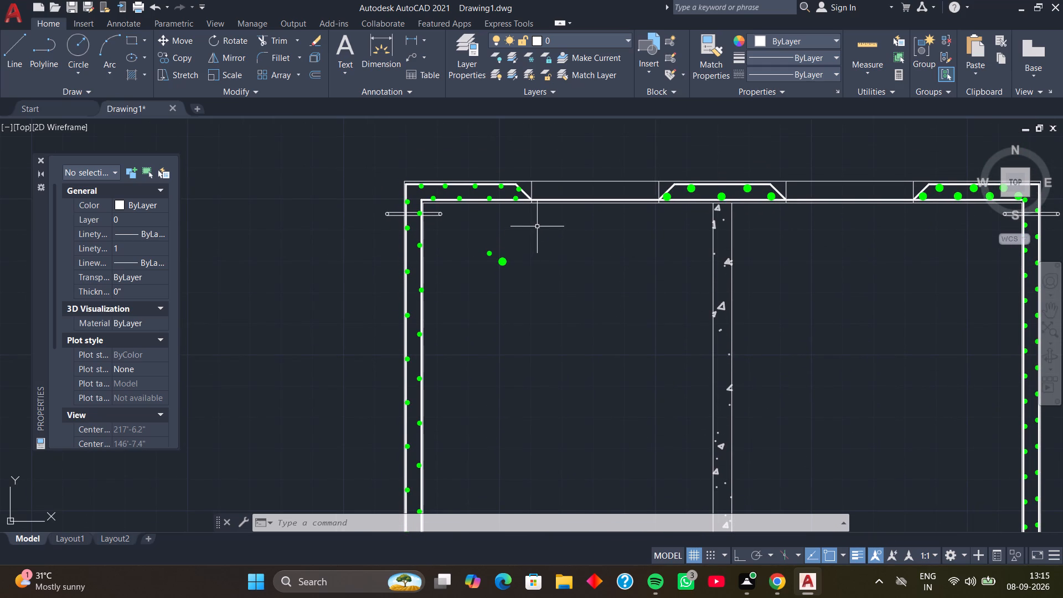
left_click(537, 226)
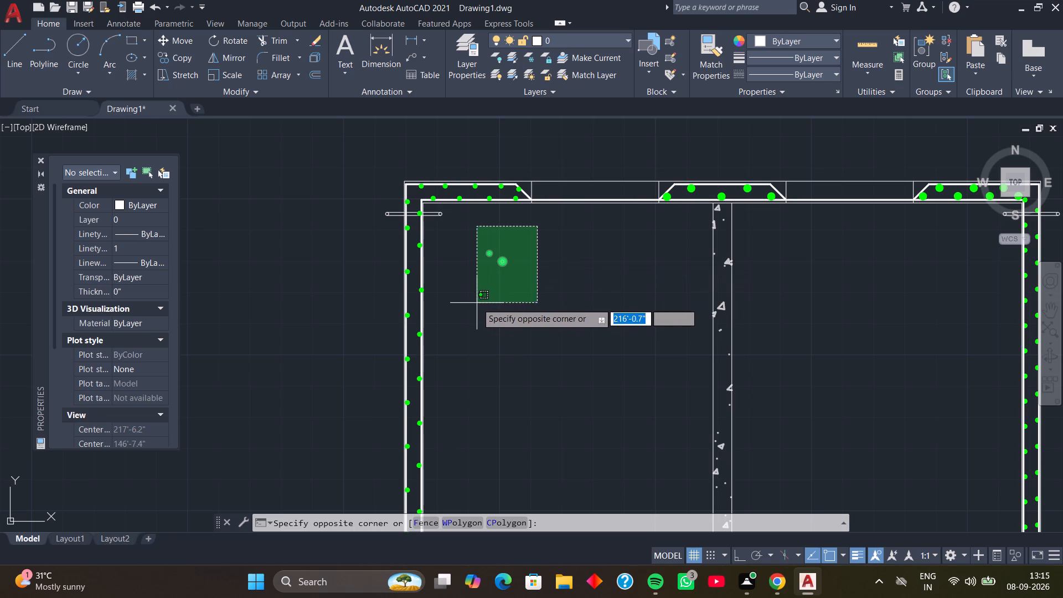
left_click(472, 300)
key("Delete")
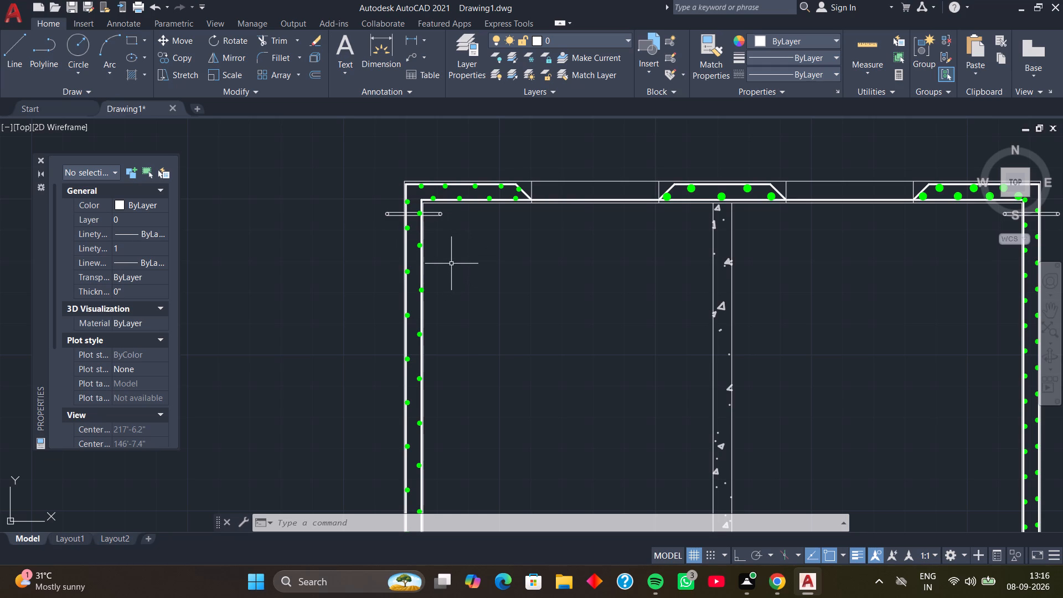
Review the cleaned reinforcement section as a whole, including the bars at the left wall and top slab corner.
scroll(456, 263, "down", 1)
middle_click_drag(473, 329, 437, 266)
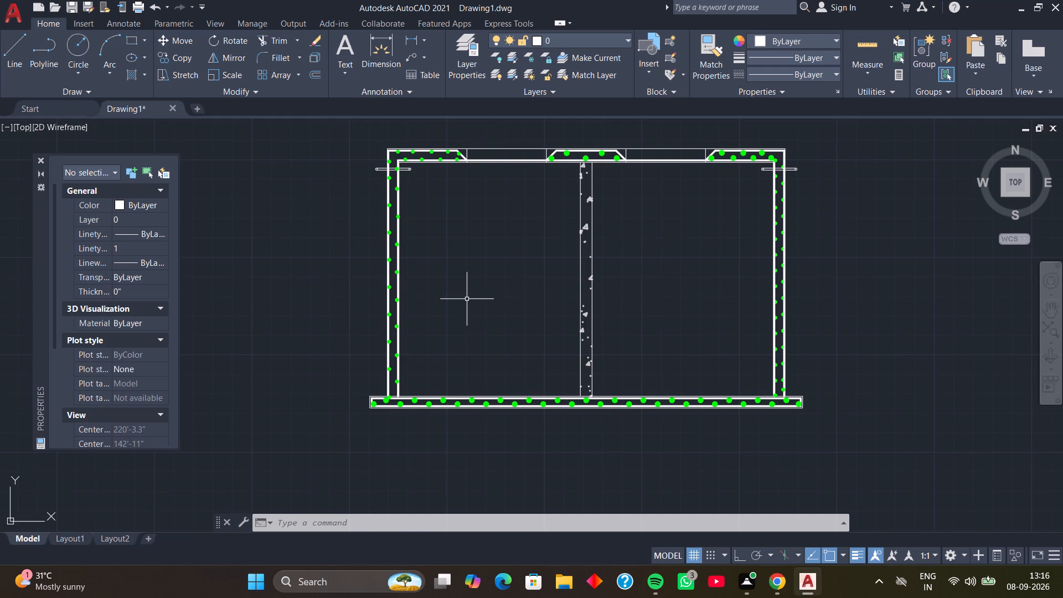
middle_click_drag(476, 303, 437, 267)
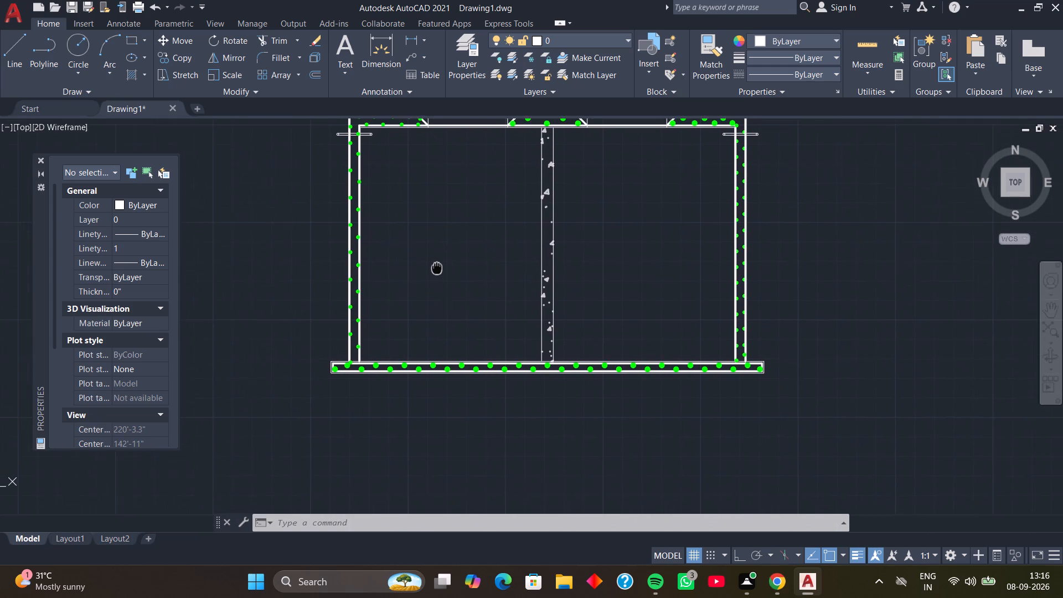
middle_click_drag(437, 267, 425, 266)
middle_click(425, 266)
middle_click_drag(425, 266, 415, 273)
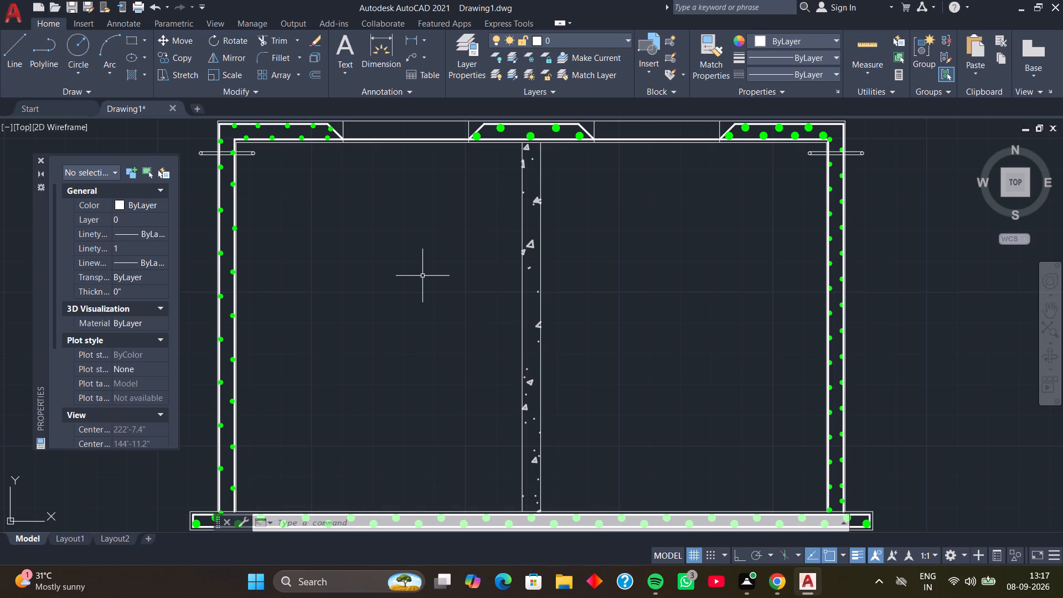
scroll(422, 274, "down", 1)
middle_click_drag(422, 274, 425, 295)
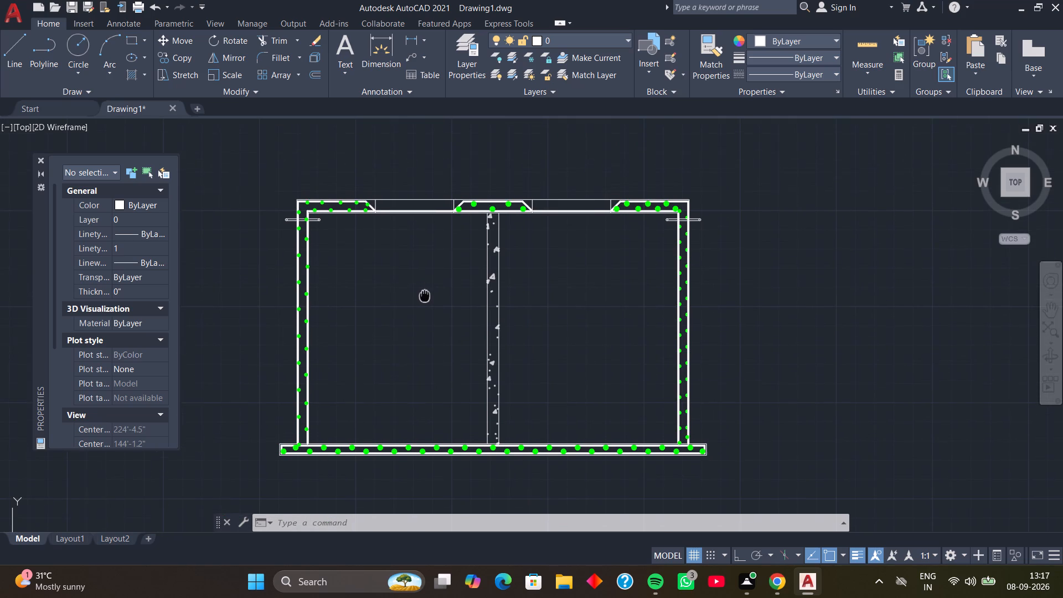
middle_click_drag(425, 295, 405, 299)
scroll(332, 256, "up", 2)
middle_click_drag(304, 228, 396, 264)
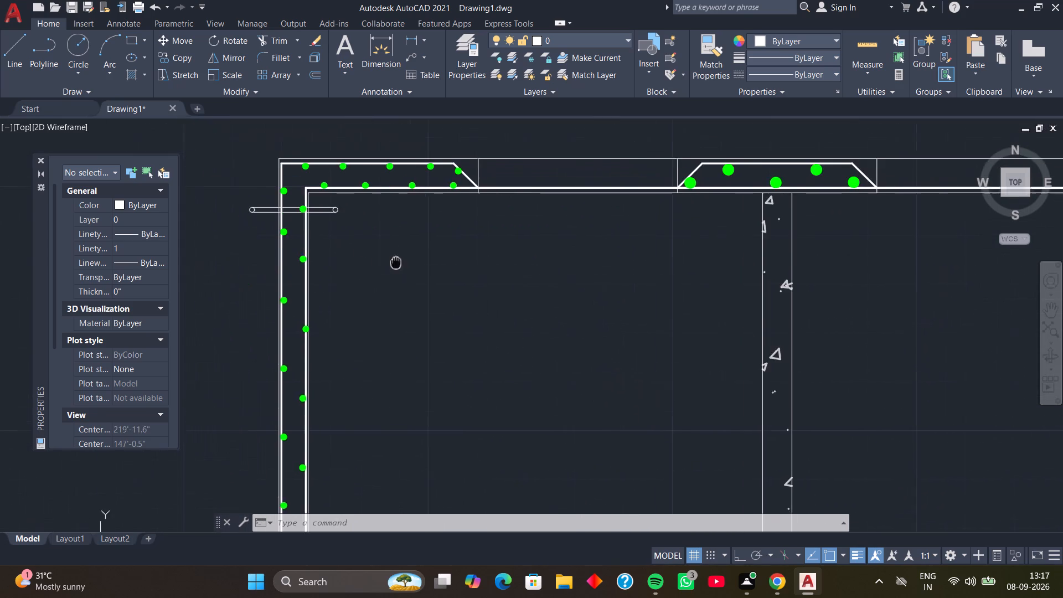
middle_click_drag(396, 264, 401, 266)
scroll(403, 265, "down", 1)
middle_click_drag(443, 338, 415, 265)
scroll(405, 266, "down", 1)
middle_click_drag(420, 326, 381, 282)
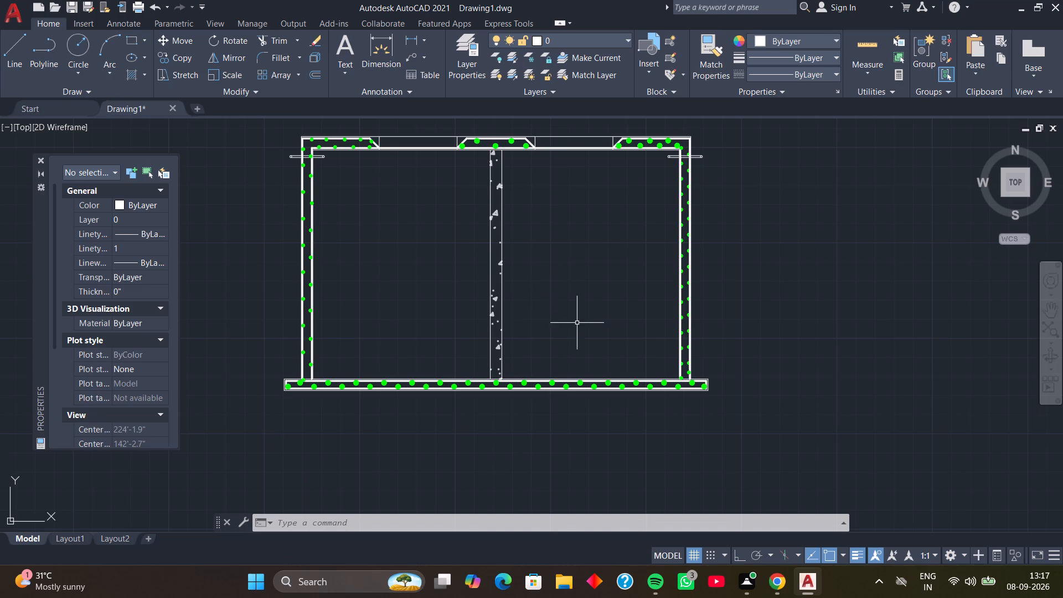
Draw a rectangle 17' long and 5'6" wide in the empty space below the footing of the section.
scroll(570, 322, "down", 1)
middle_click_drag(575, 388, 594, 283)
middle_click_drag(558, 322, 545, 322)
scroll(502, 301, "up", 1)
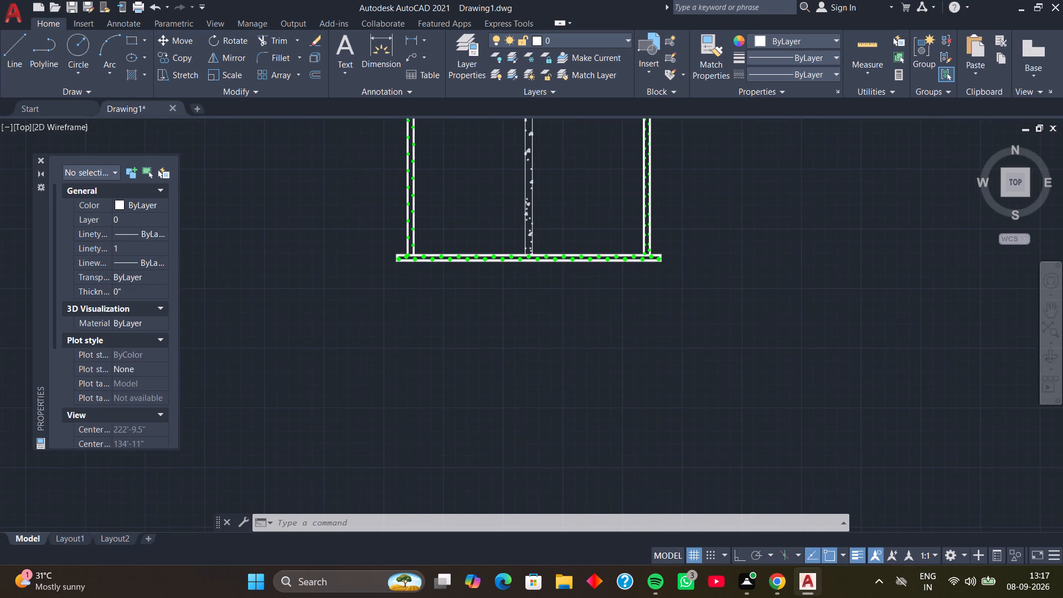
middle_click_drag(497, 308, 498, 307)
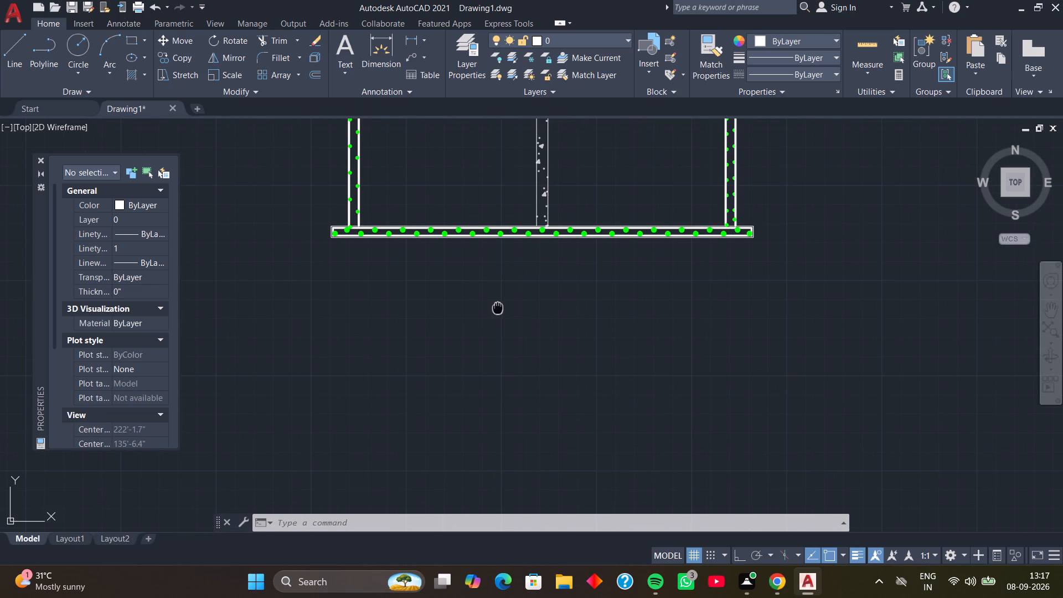
middle_click_drag(498, 307, 501, 291)
middle_click_drag(473, 266, 457, 239)
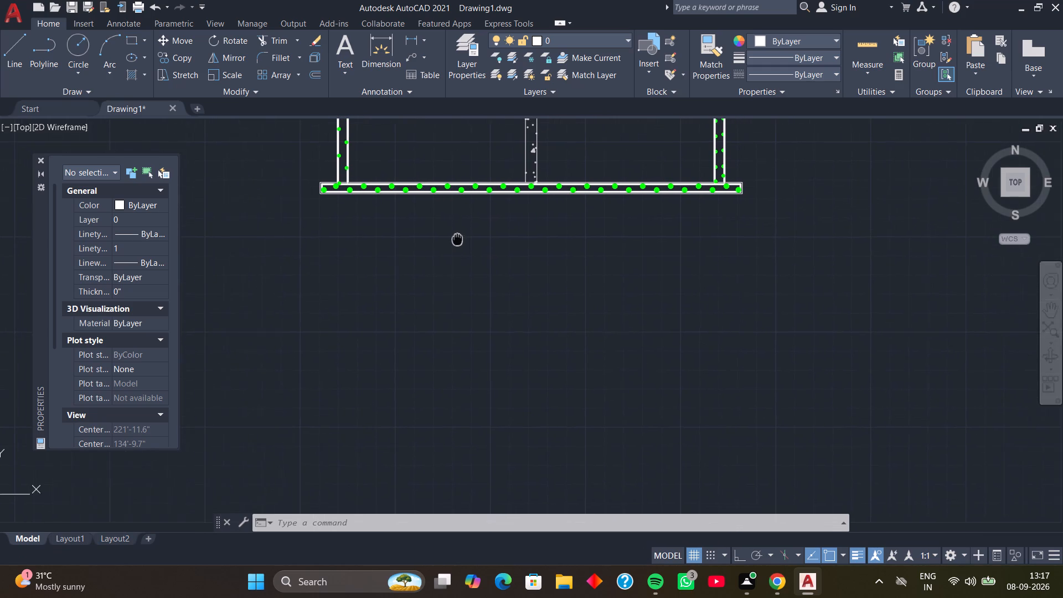
middle_click_drag(457, 239, 447, 237)
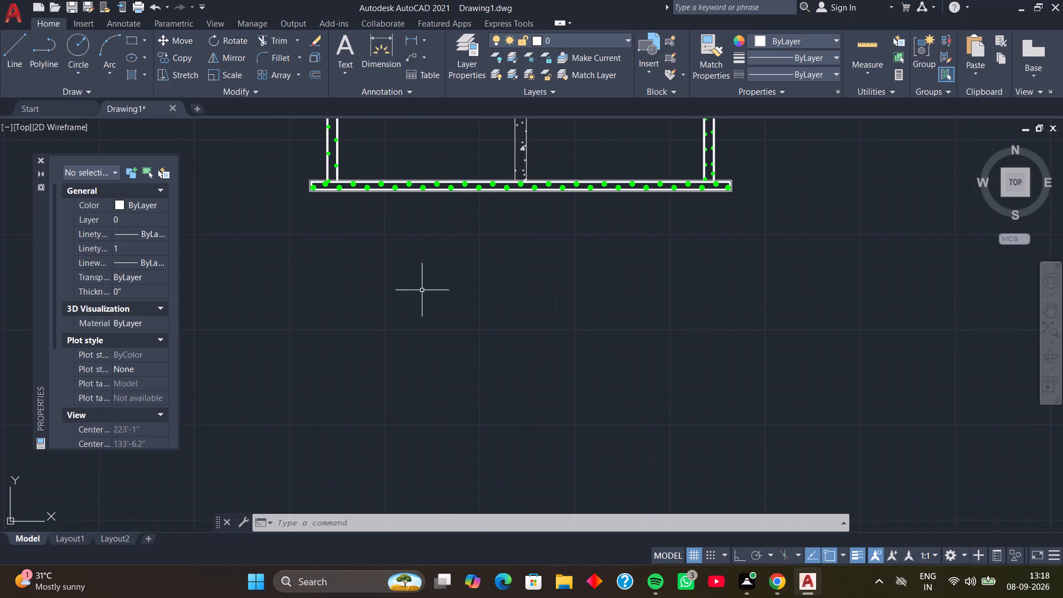
middle_click_drag(421, 310, 435, 286)
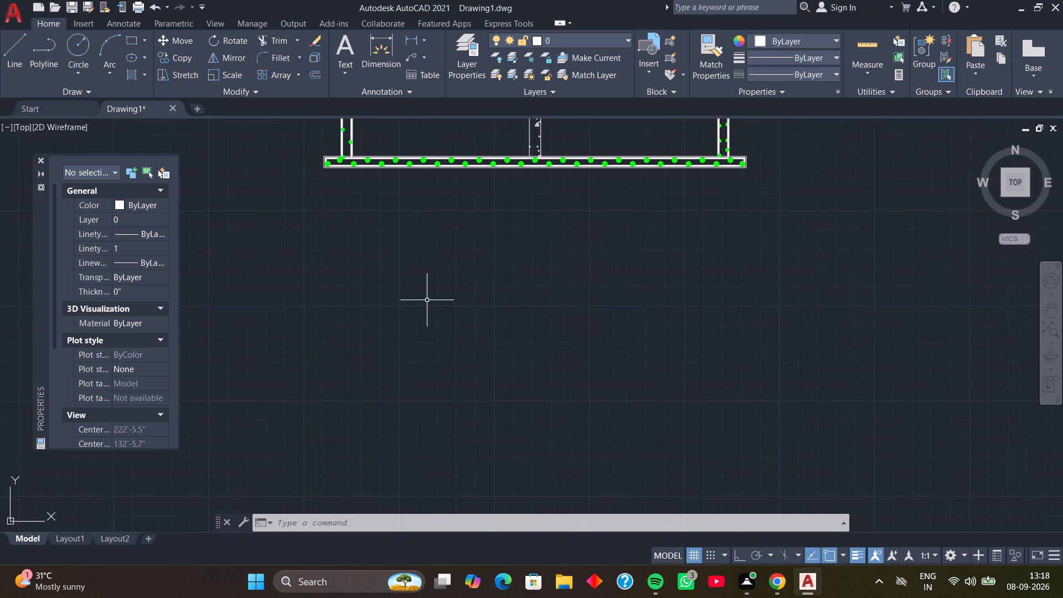
middle_click_drag(427, 300, 449, 296)
type("REC")
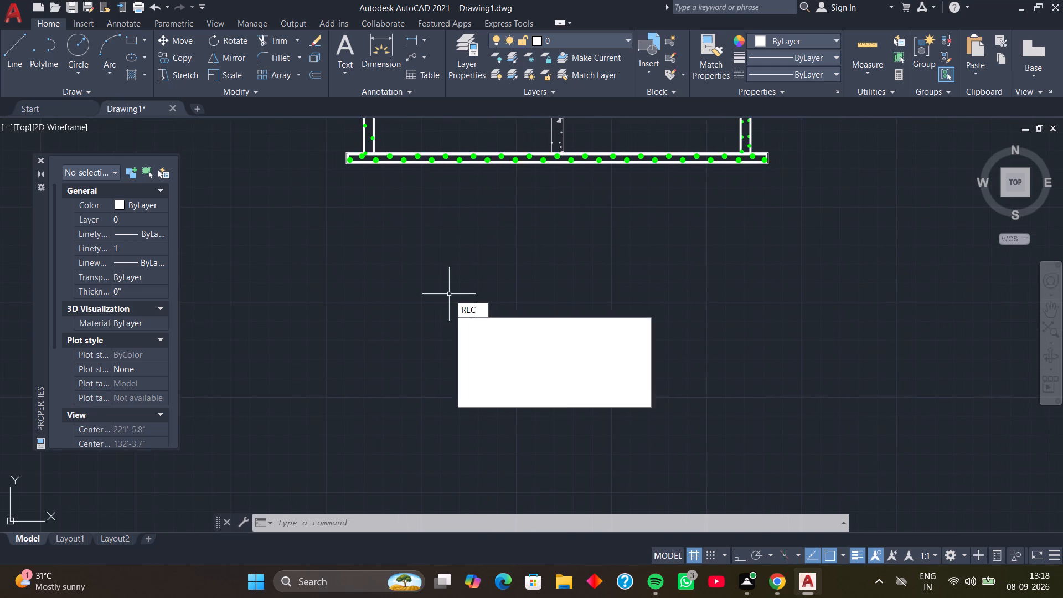
key("space")
left_click(381, 253)
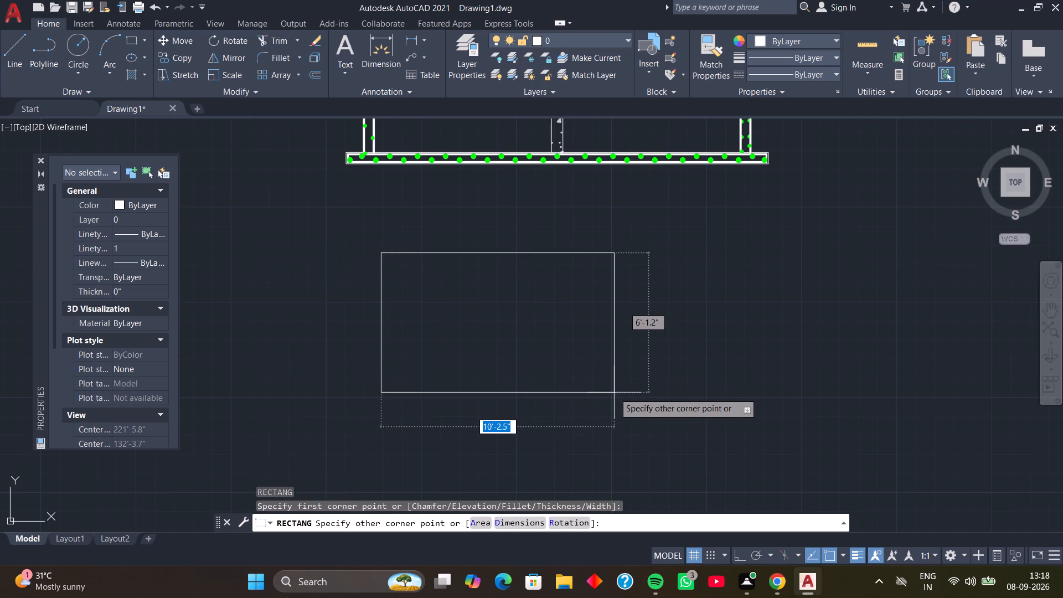
type("17")
key("apostrophe")
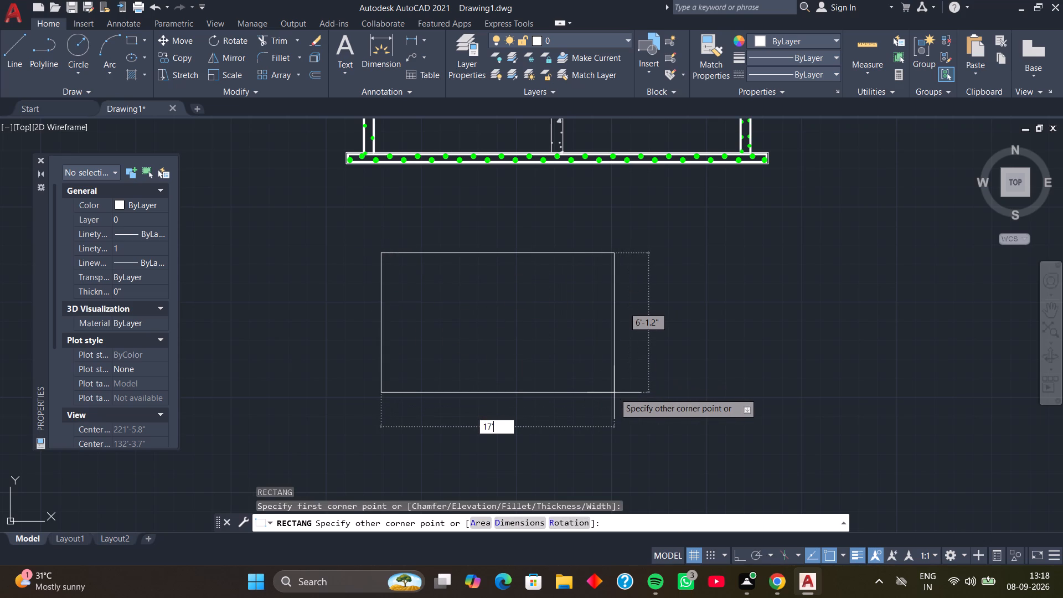
key("BackSpace")
key("BackSpace")
key("BackSpace")
key("d")
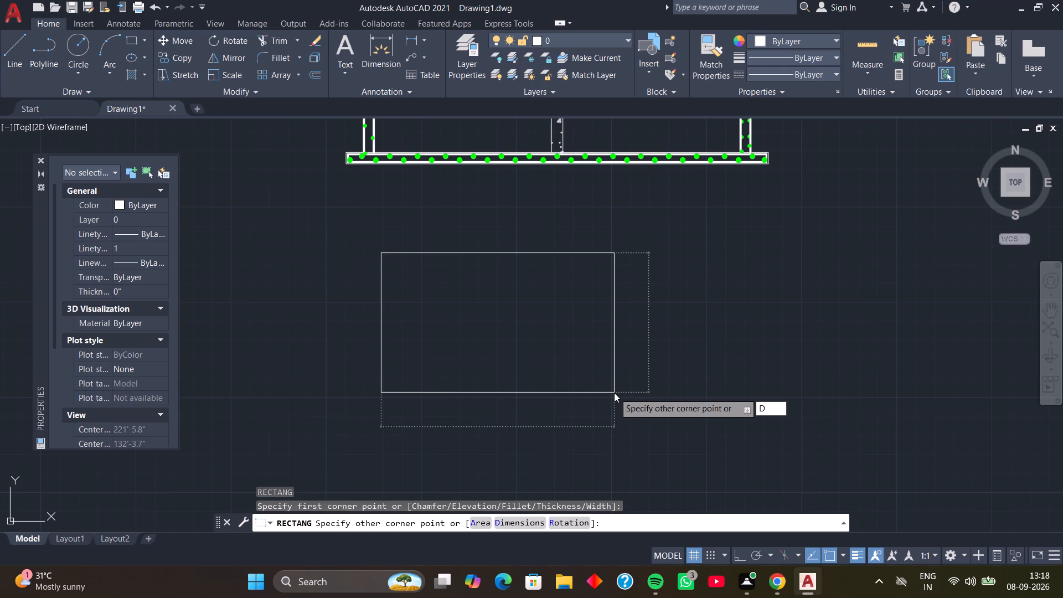
key("Return")
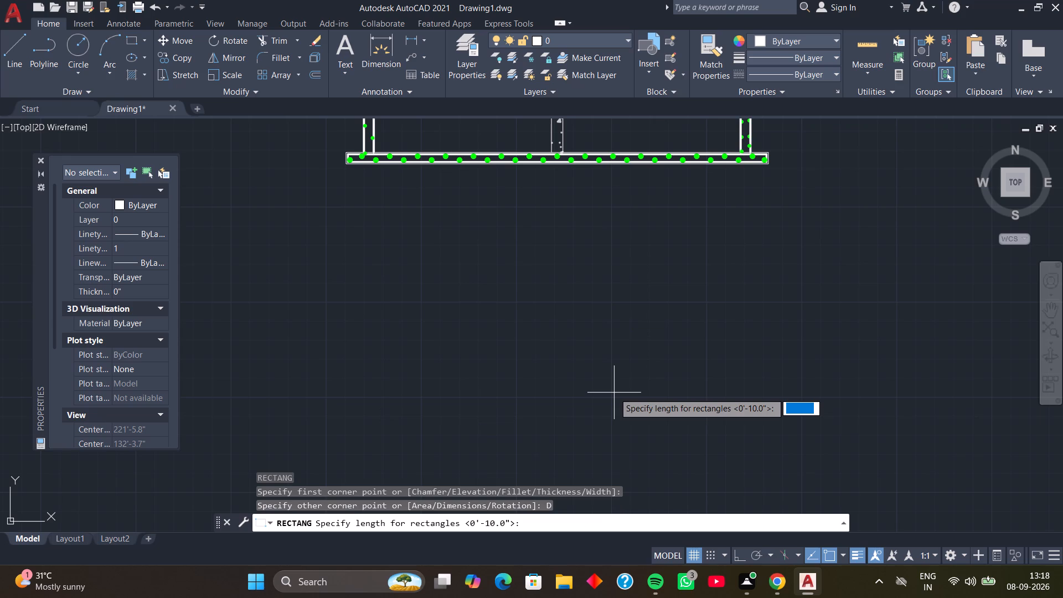
type("17'")
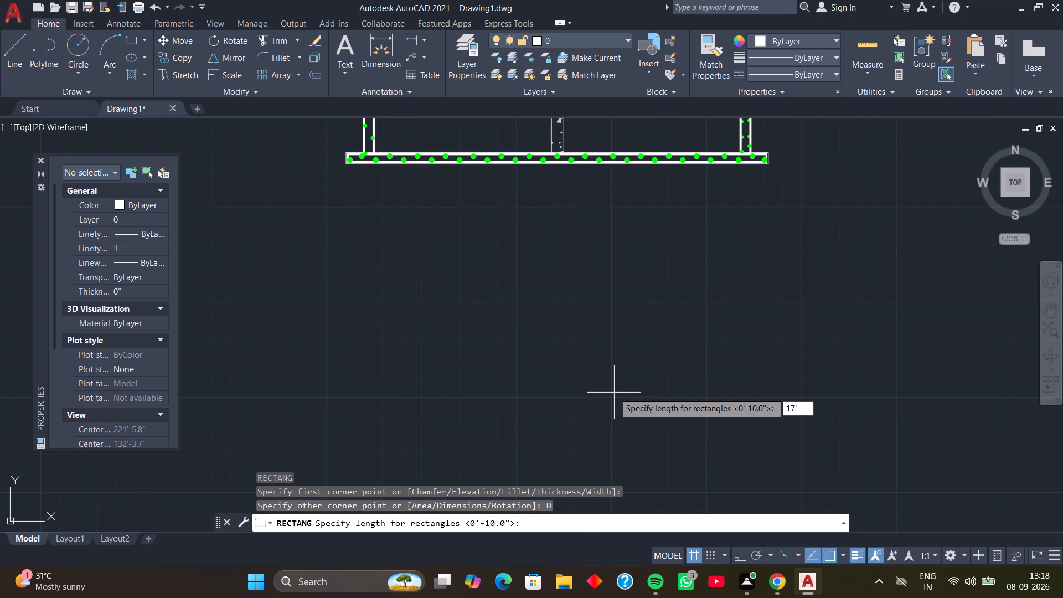
key("Return")
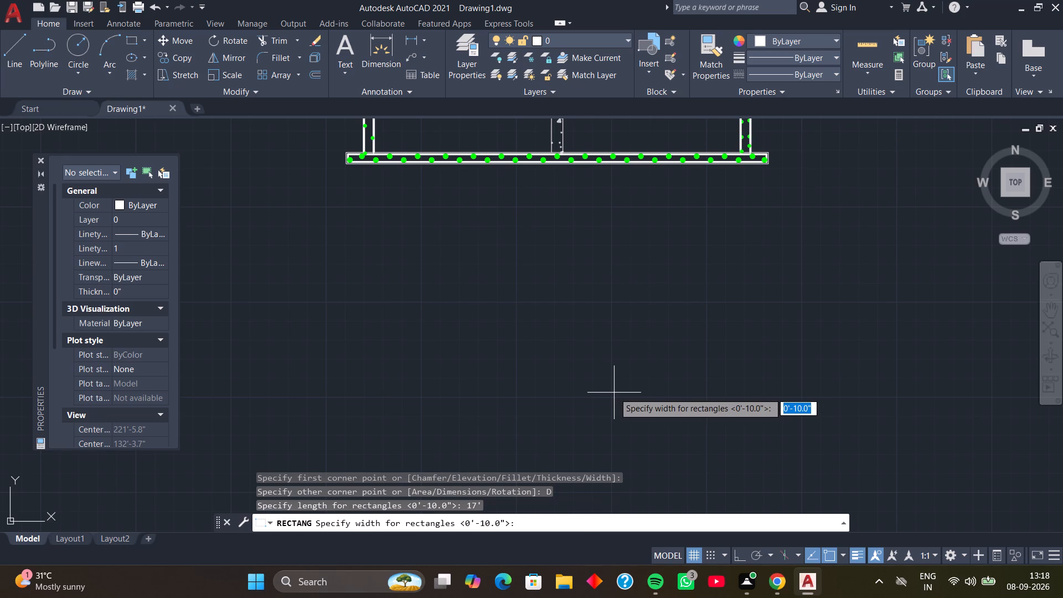
type("5'6")
key("Return")
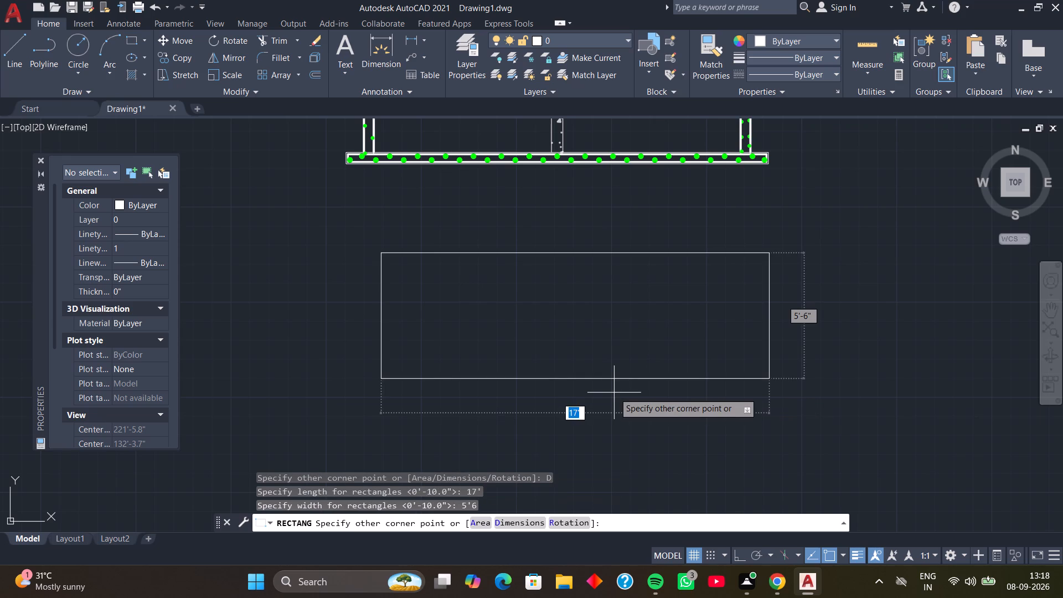
left_click(614, 389)
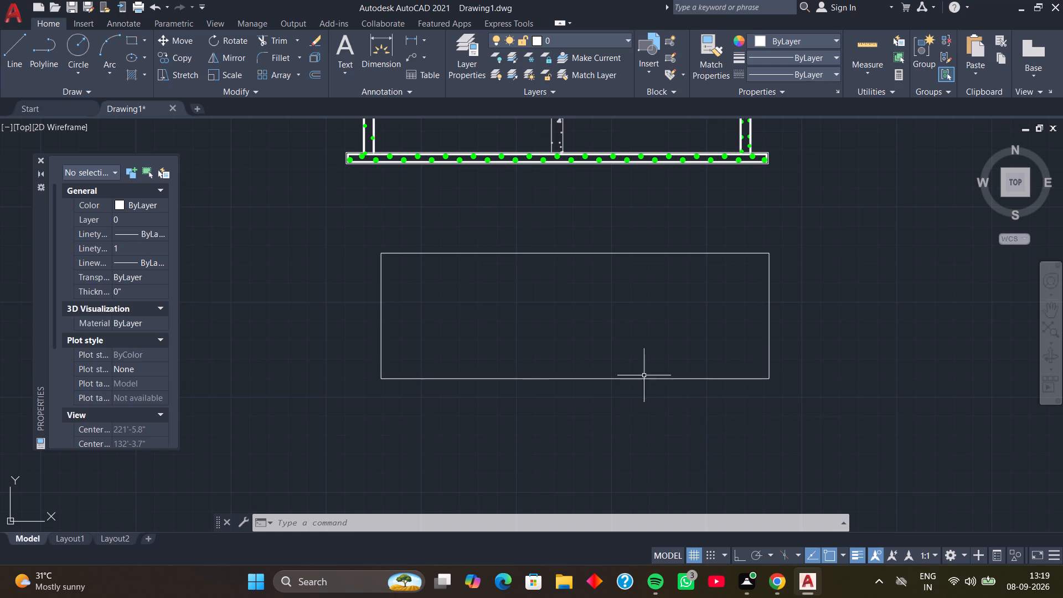
Explode the new rectangle below the footing into separate lines.
middle_click_drag(542, 315, 474, 313)
middle_click_drag(496, 327, 481, 323)
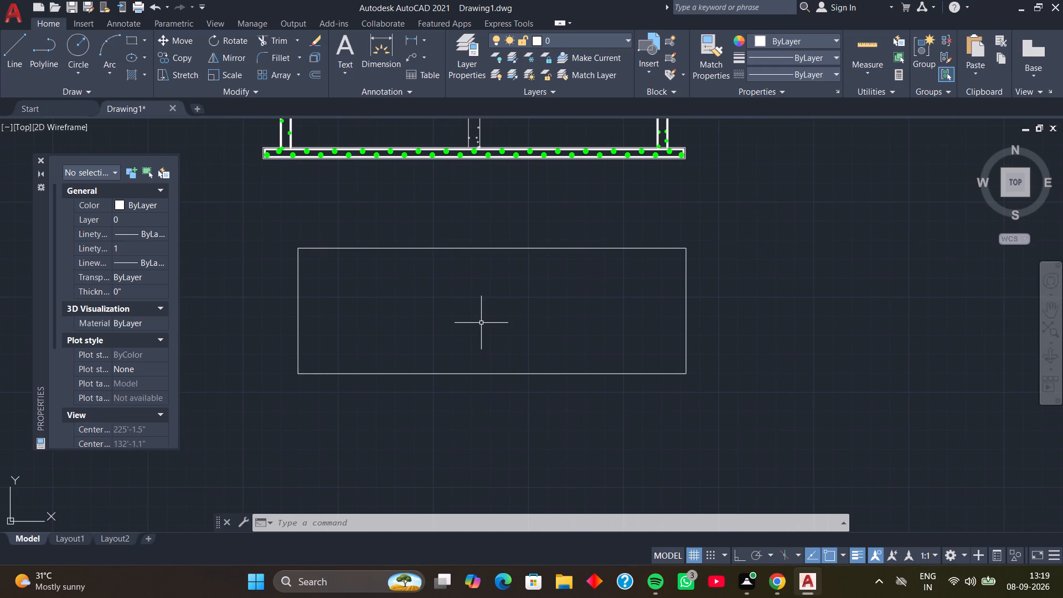
left_click(486, 248)
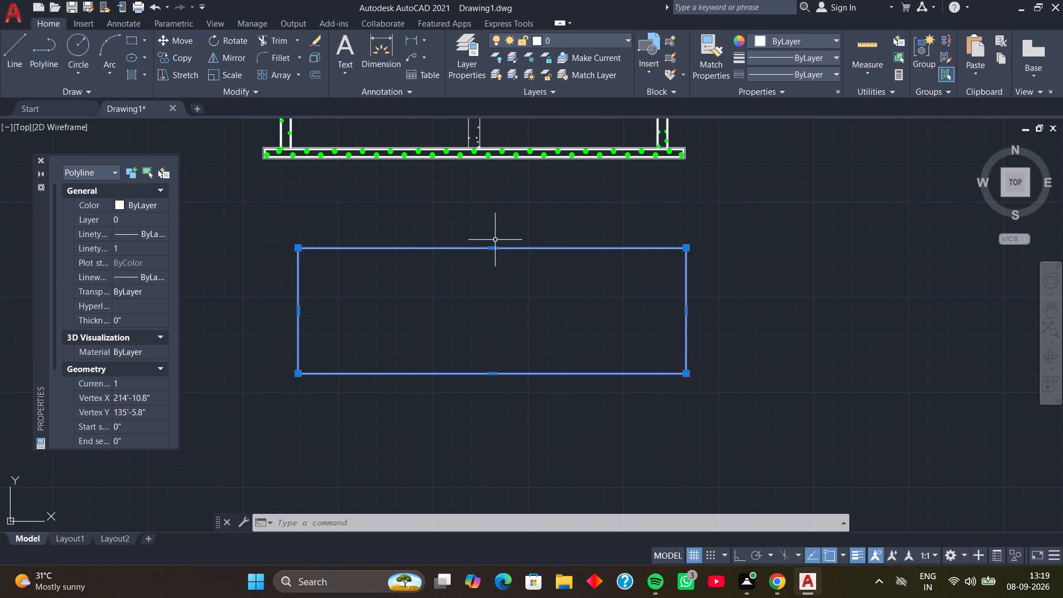
type("X")
key("space")
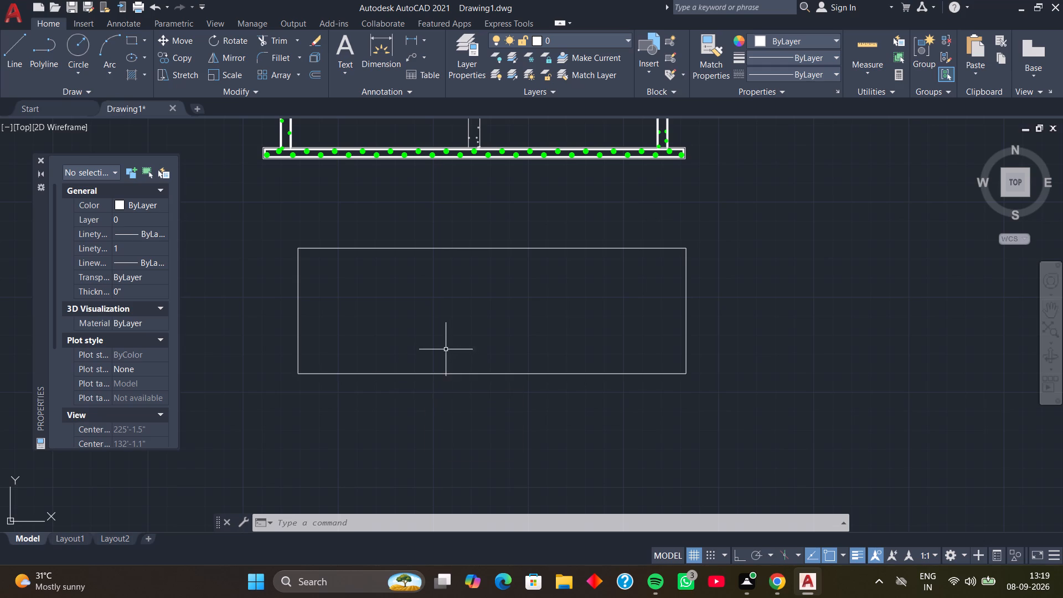
Offset the rectangle's left edge through the midpoint of its bottom edge as a vertical centre line.
middle_click_drag(377, 314, 401, 306)
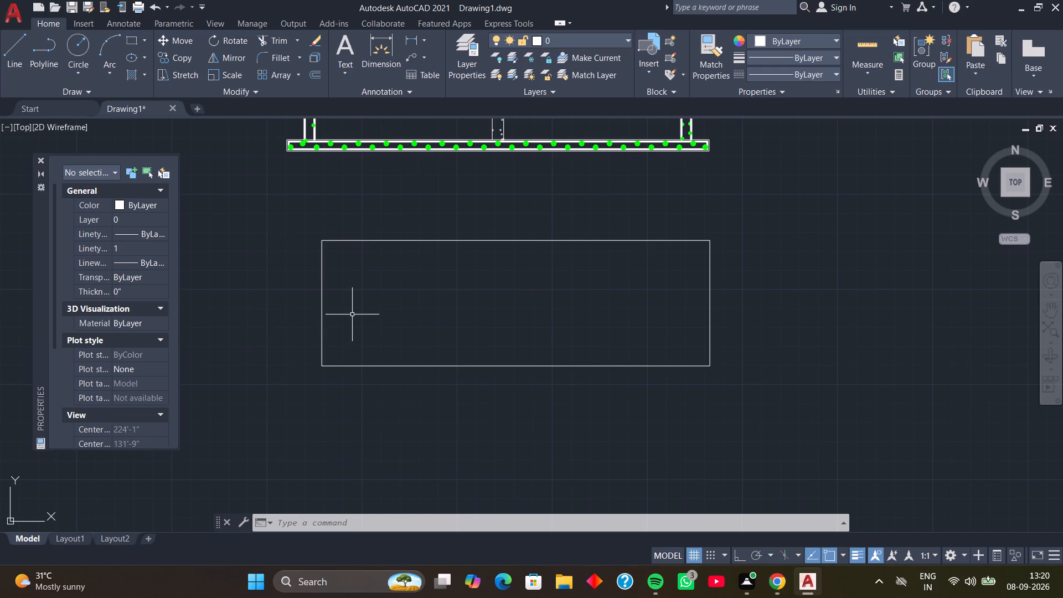
key("o")
key("space")
key("space")
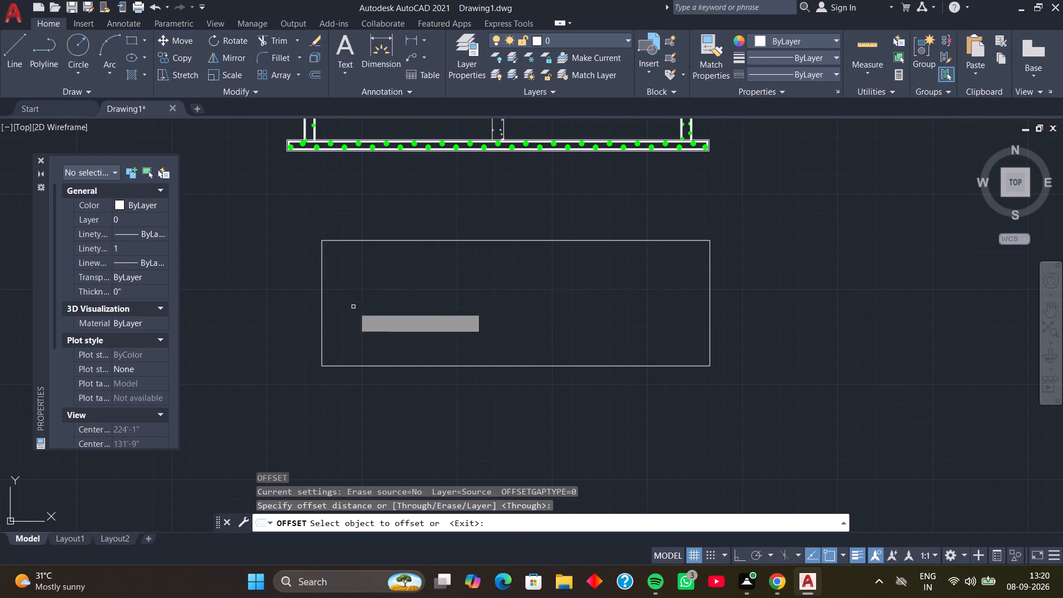
left_click(321, 305)
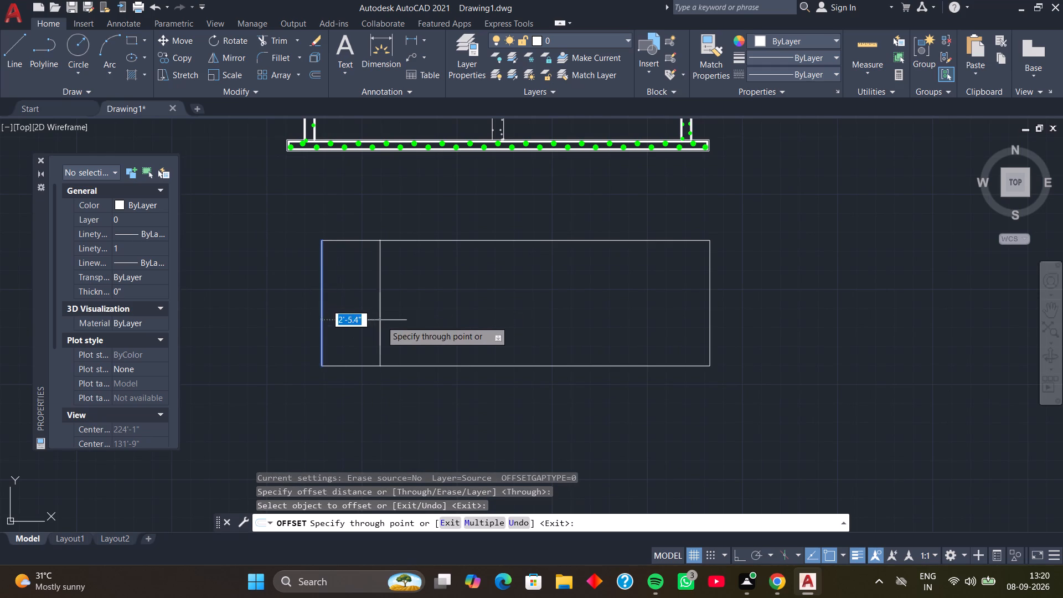
left_click(514, 367)
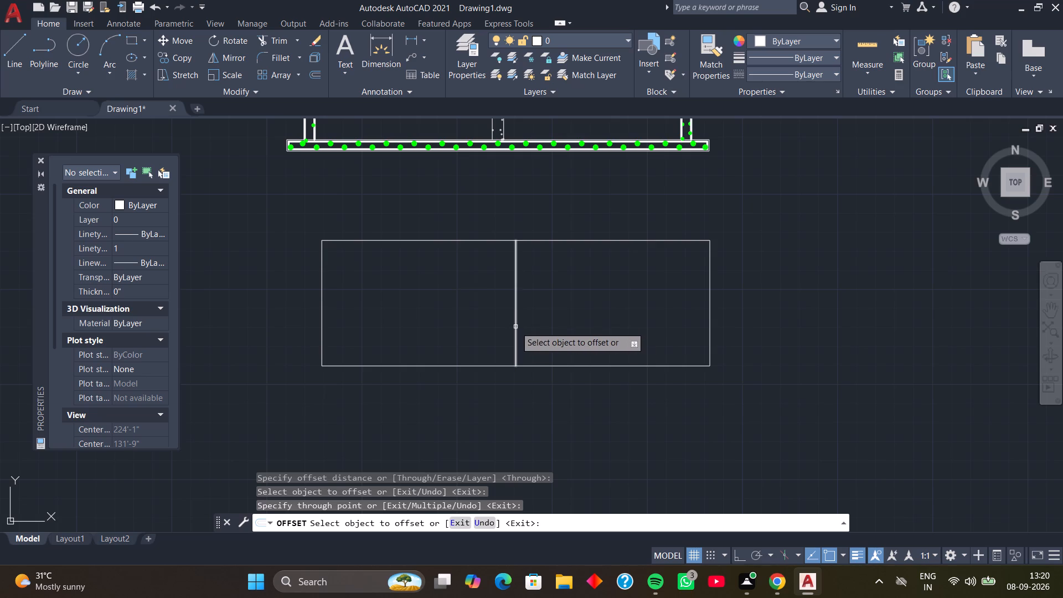
Offset the vertical centre line 3" to the right, and offset that new line 6" back to the left.
left_click(515, 327)
key("3")
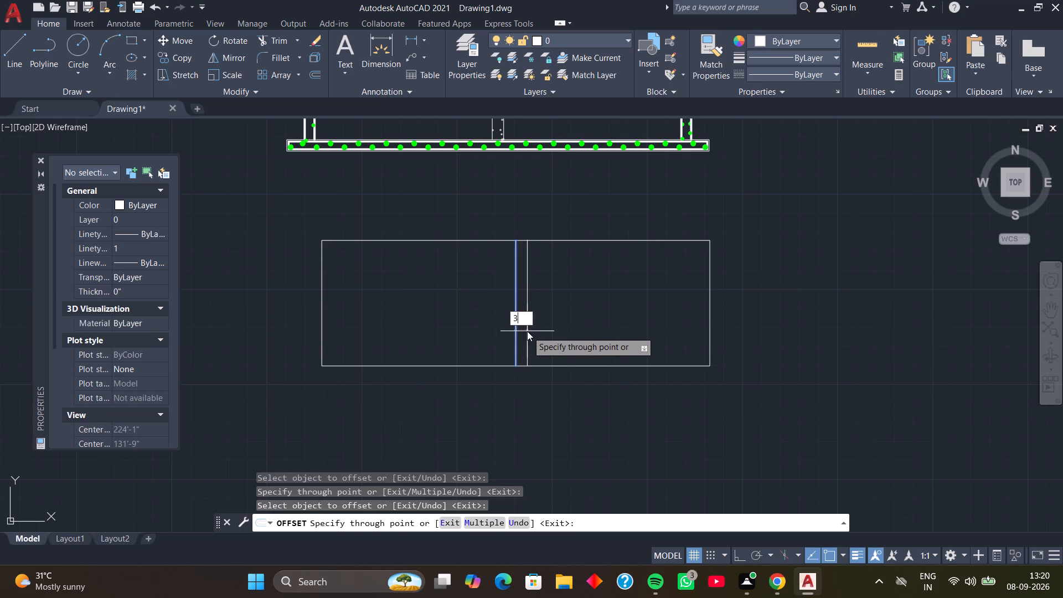
key("Return")
scroll(522, 326, "up", 2)
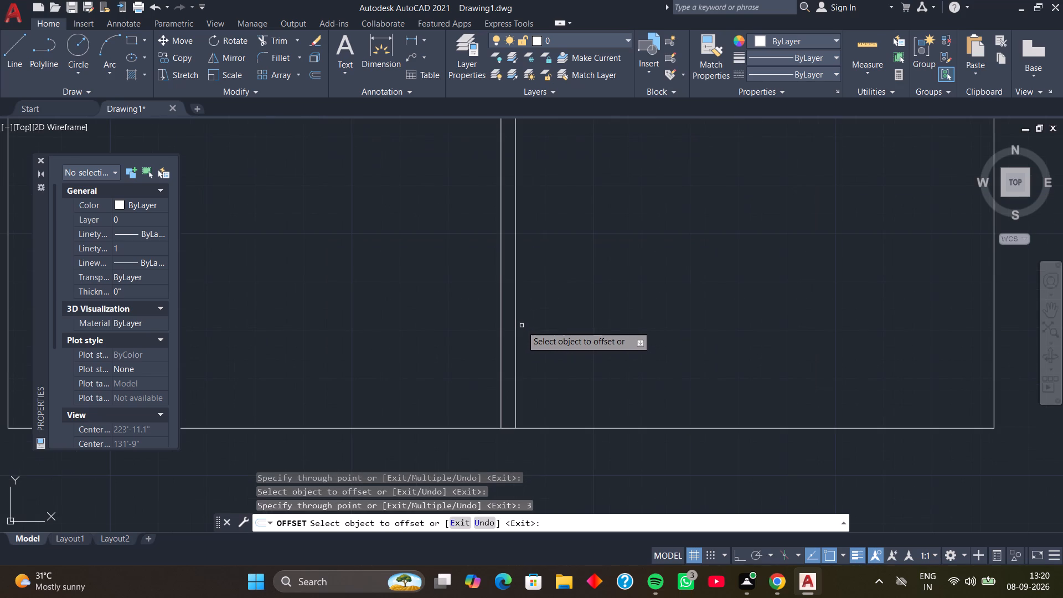
left_click(515, 326)
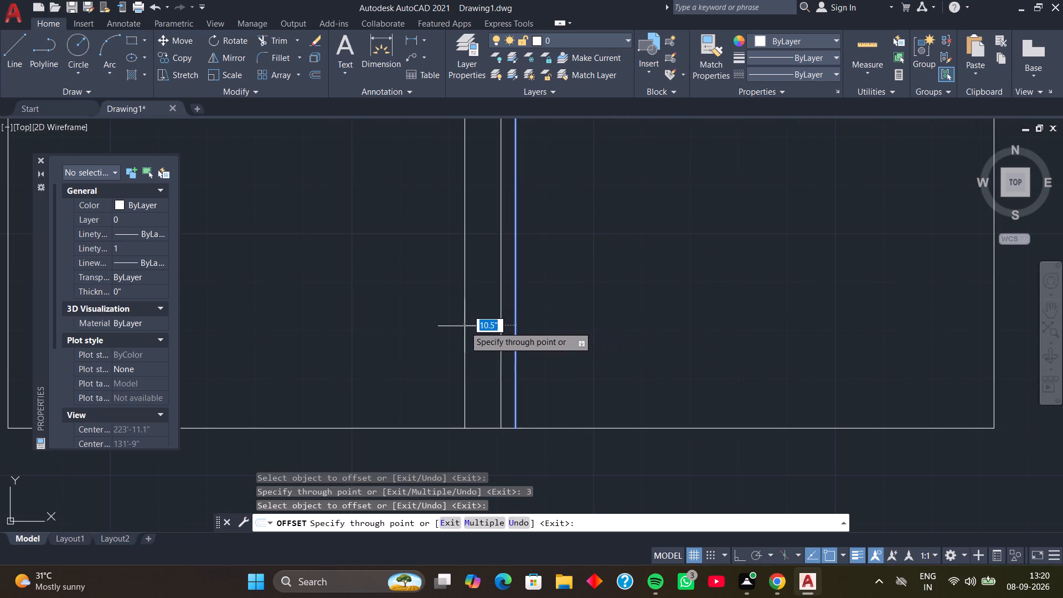
key("6")
key("Return")
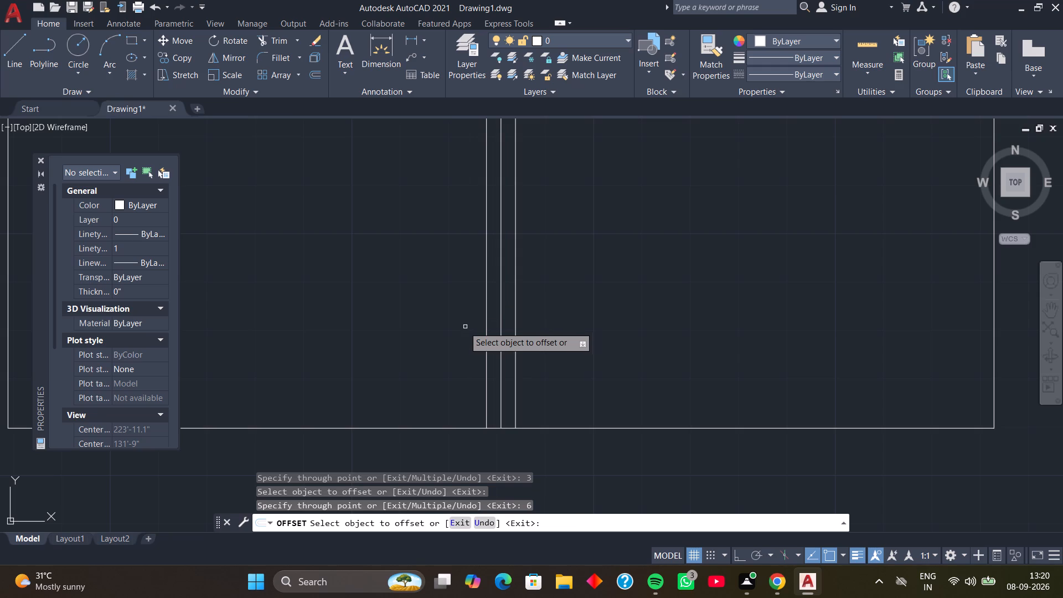
scroll(550, 331, "down", 2)
middle_click_drag(560, 308, 548, 333)
key("space")
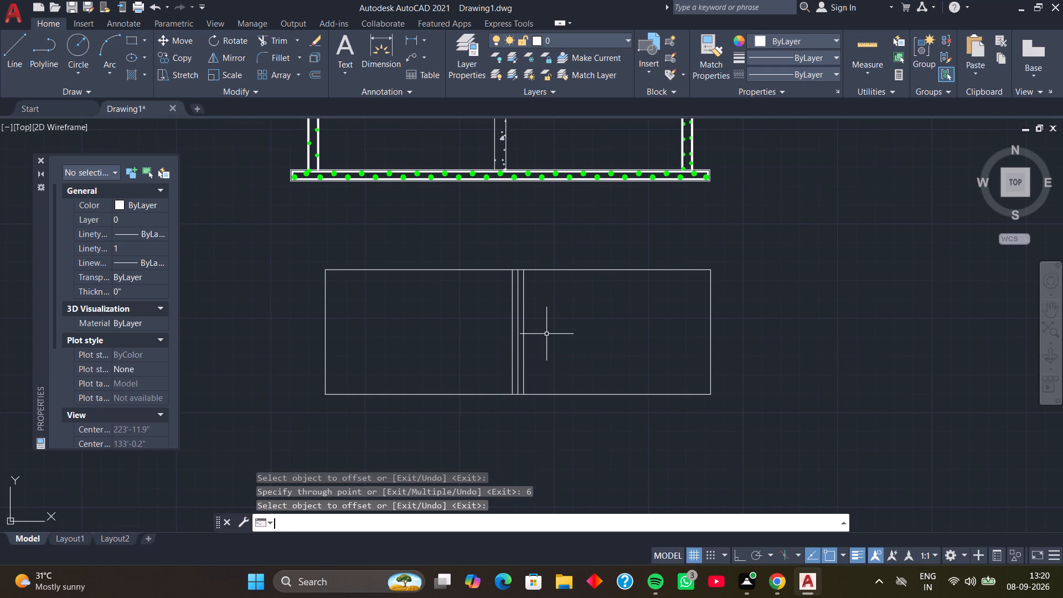
Delete the original vertical centre line between the two offset lines.
scroll(525, 332, "up", 2)
left_click(501, 327)
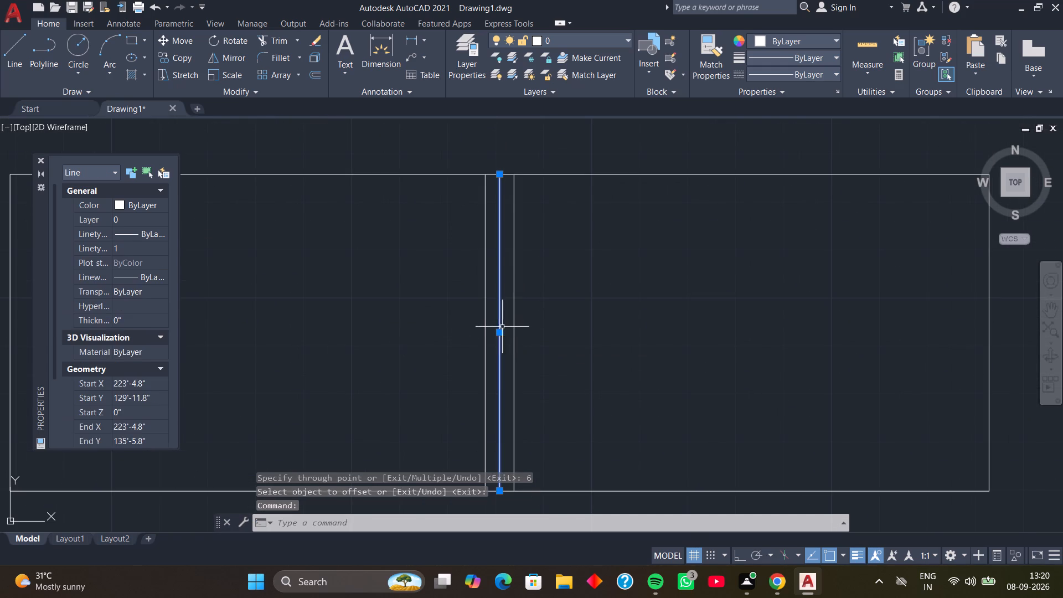
key("Delete")
scroll(533, 321, "down", 2)
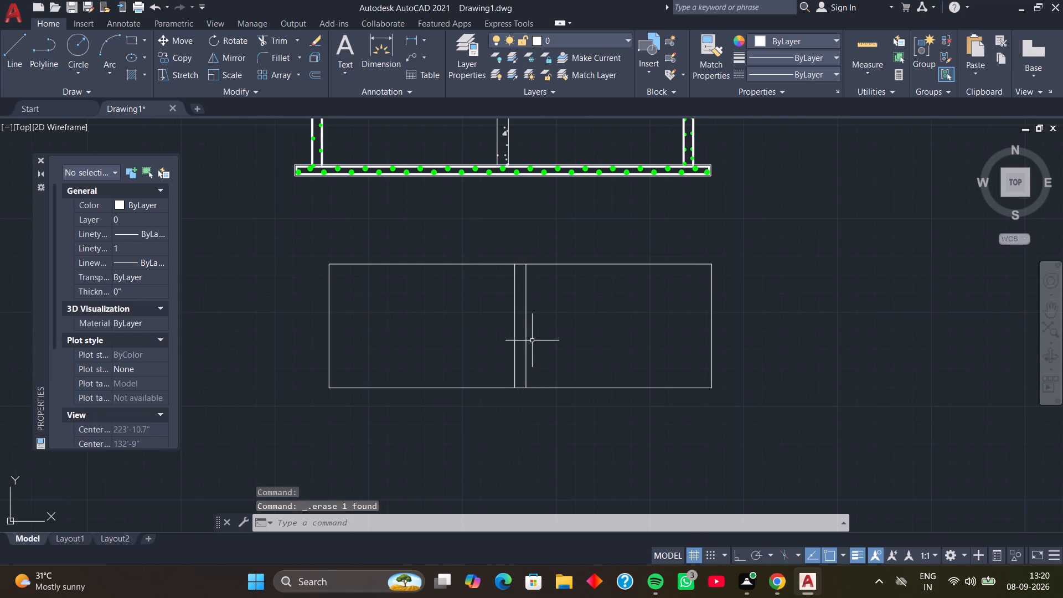
Offset the rectangle's top edge through the midpoint of its left edge as a horizontal centre line.
middle_click_drag(532, 341, 547, 318)
middle_click_drag(464, 319, 479, 319)
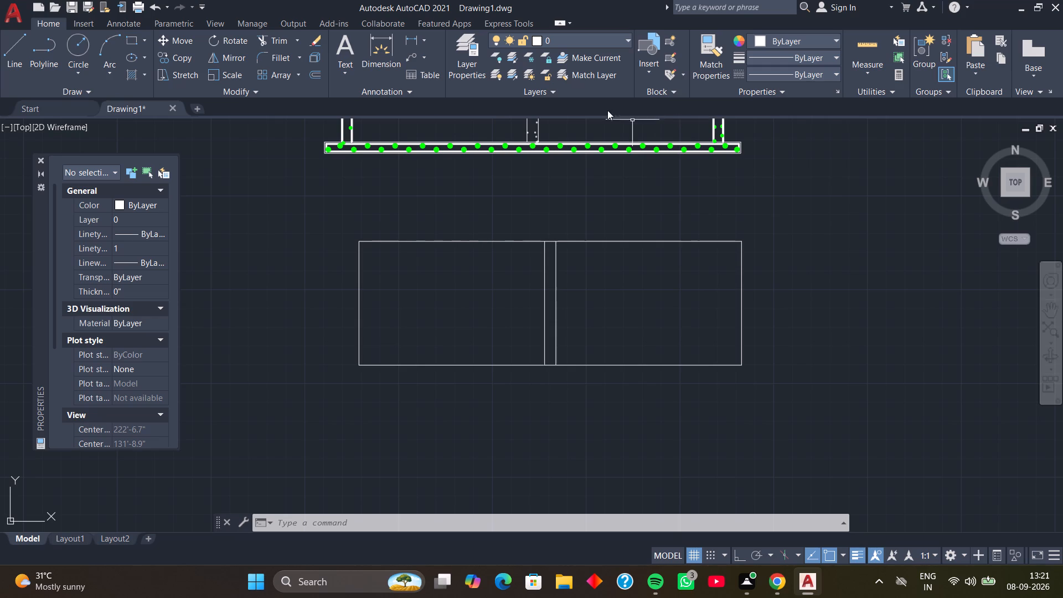
middle_click(512, 258)
middle_click_drag(484, 276, 505, 277)
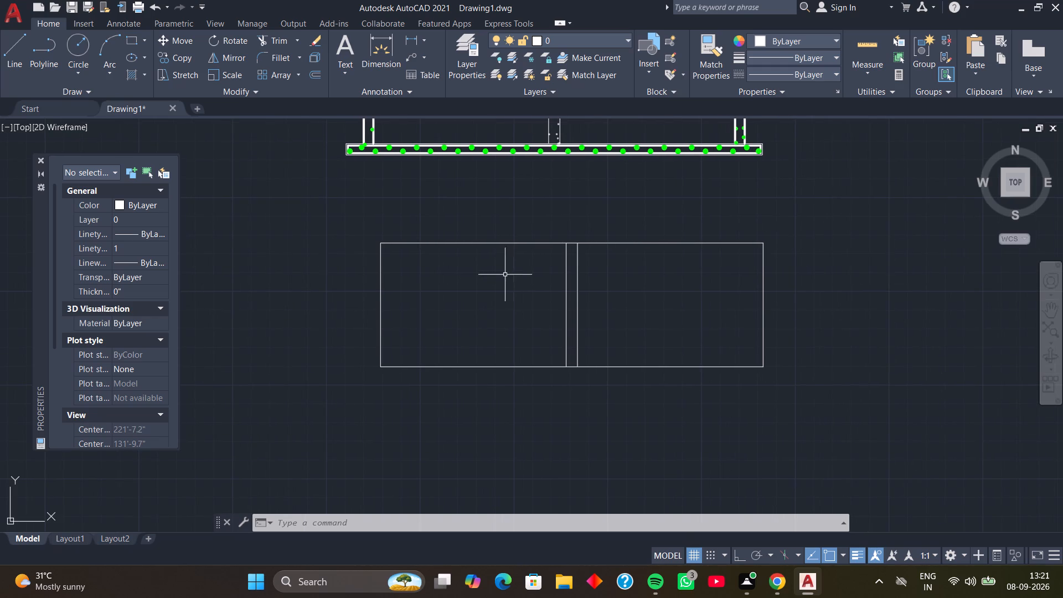
key("o")
key("space")
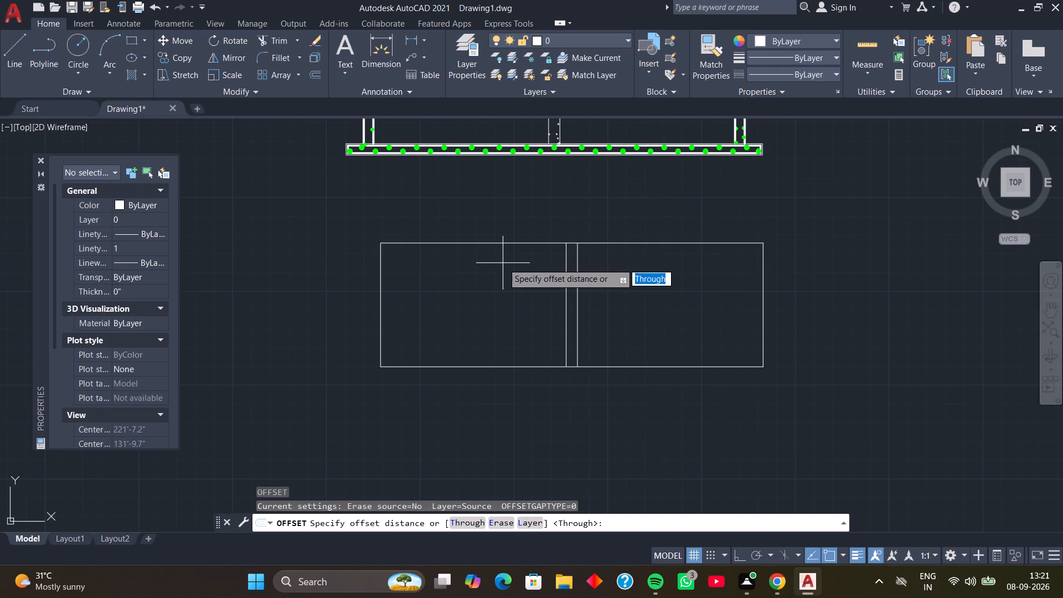
key("space")
left_click(476, 242)
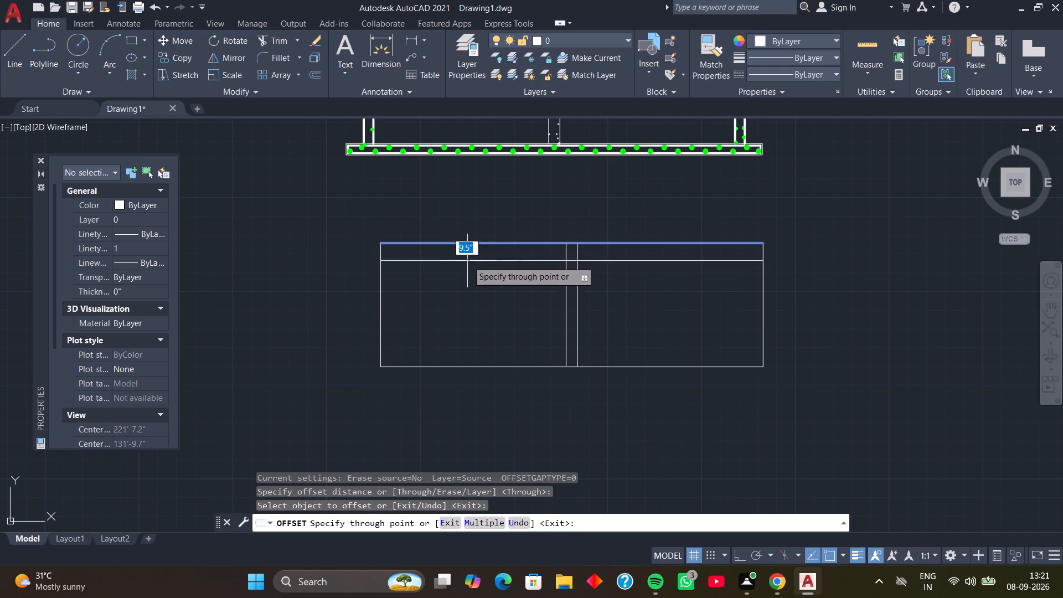
left_click(379, 306)
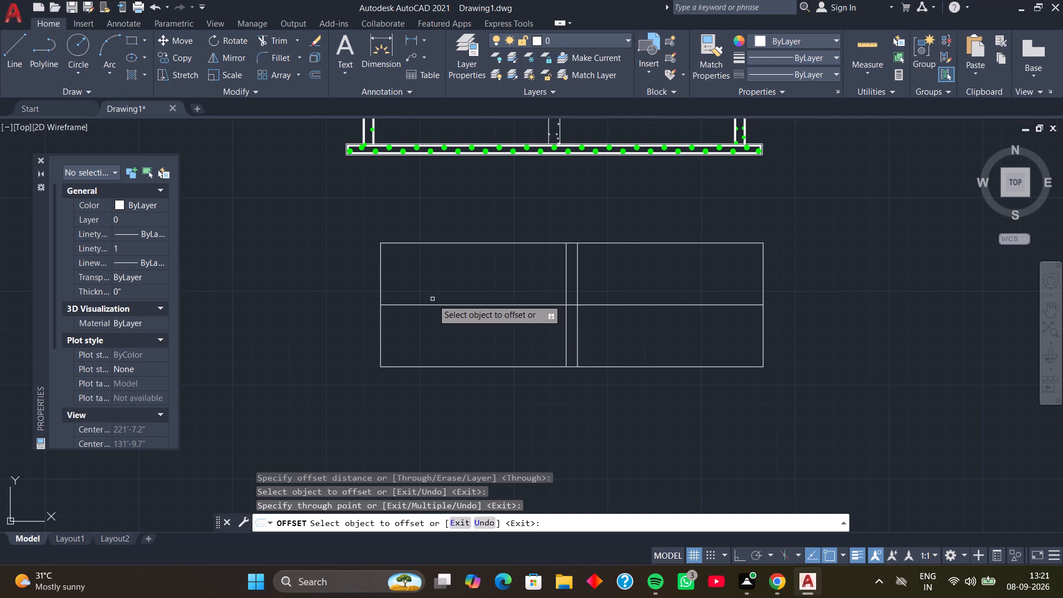
Offset the horizontal centre line 5" upward, and offset the same centre line 4" upward.
scroll(432, 298, "up", 2)
middle_click_drag(442, 301, 399, 248)
scroll(427, 259, "down", 1)
middle_click_drag(445, 293, 411, 276)
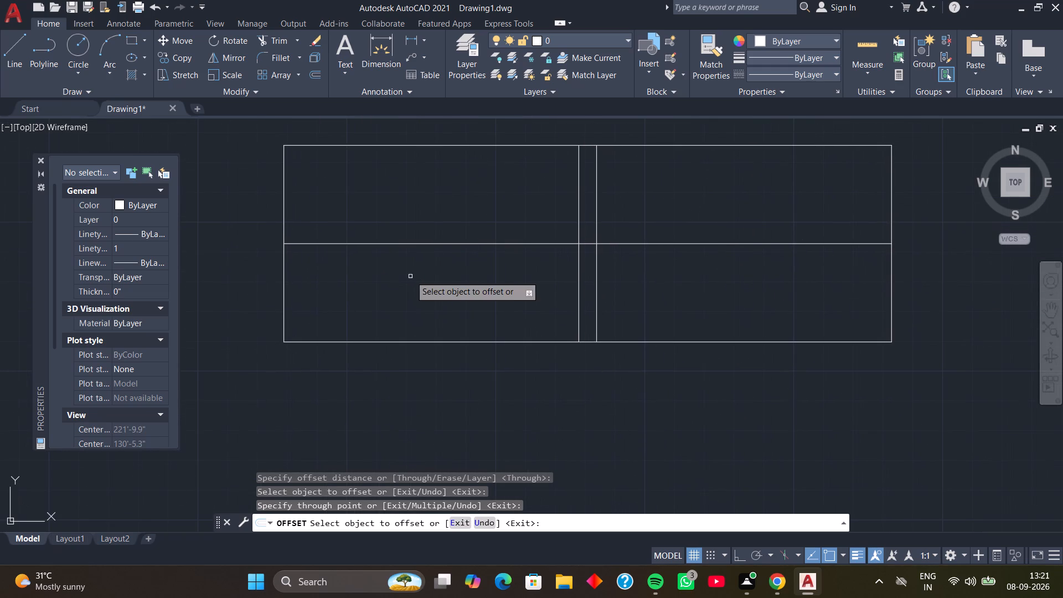
scroll(419, 271, "down", 2)
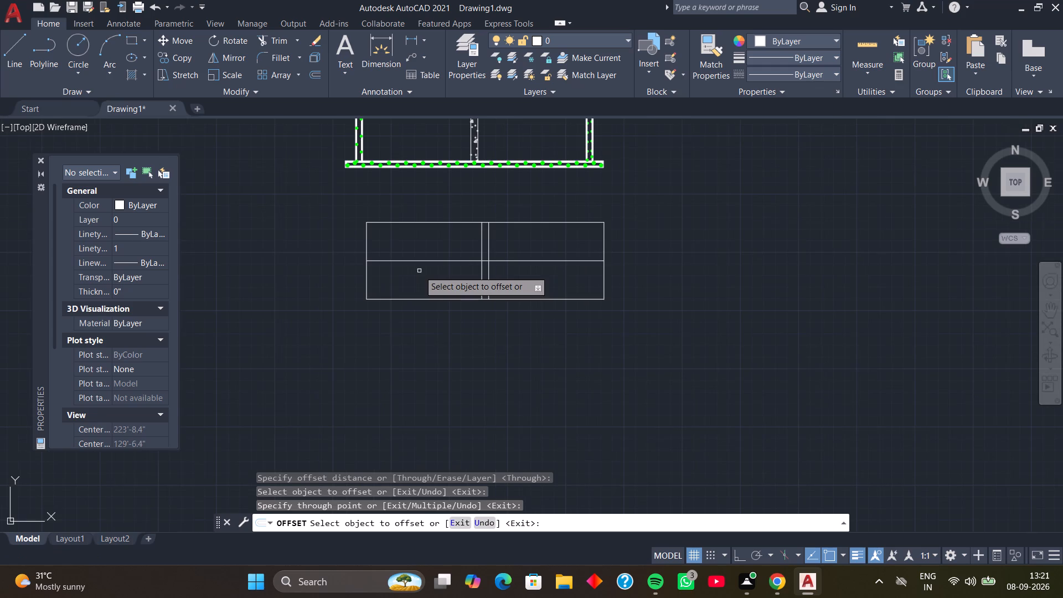
middle_click_drag(422, 280, 384, 307)
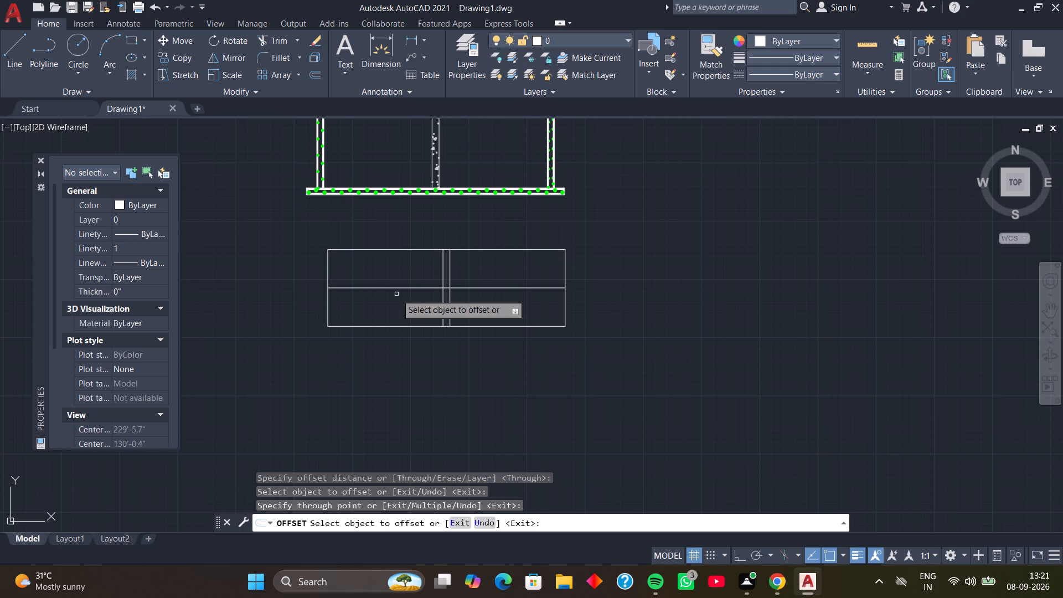
scroll(396, 294, "up", 2)
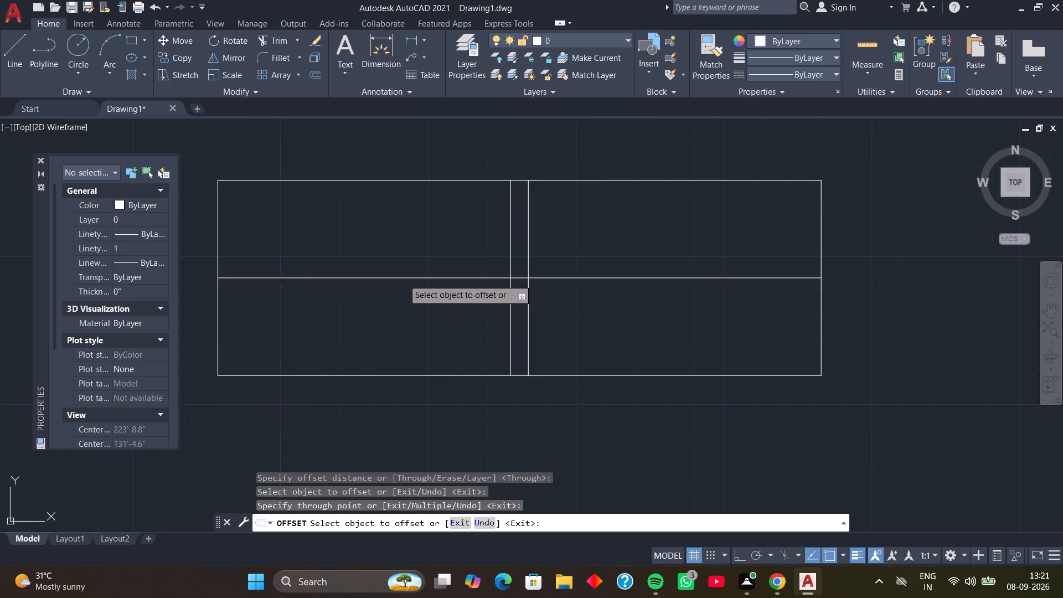
left_click(403, 279)
key("5")
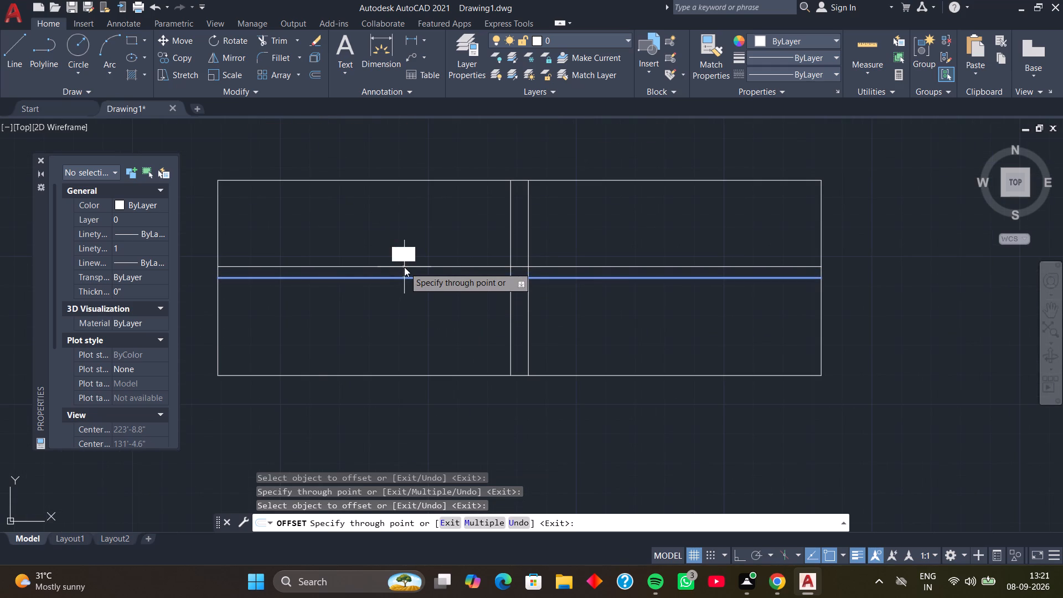
key("Return")
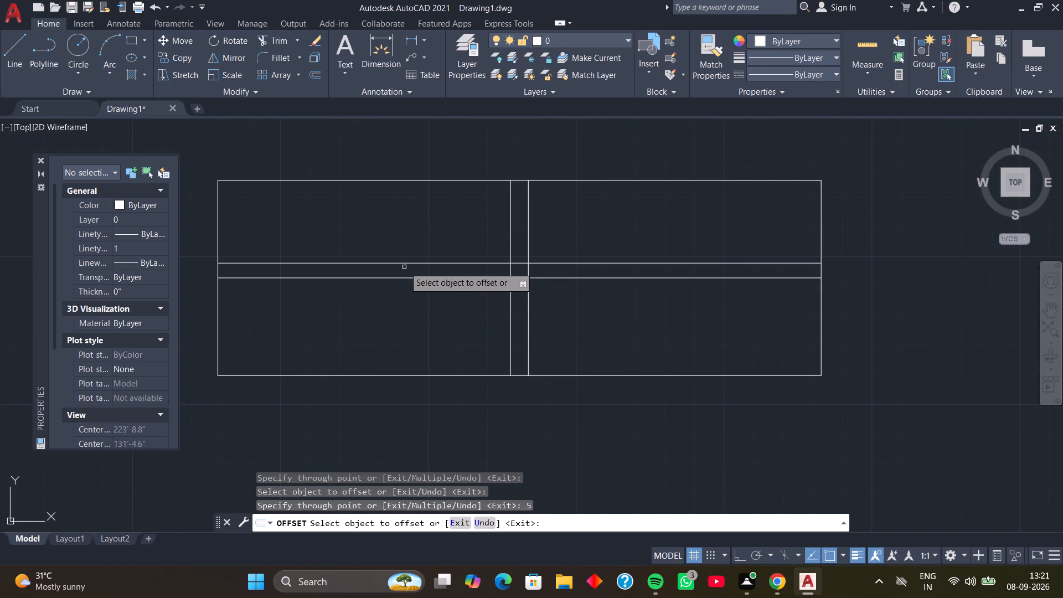
left_click(445, 277)
key("4")
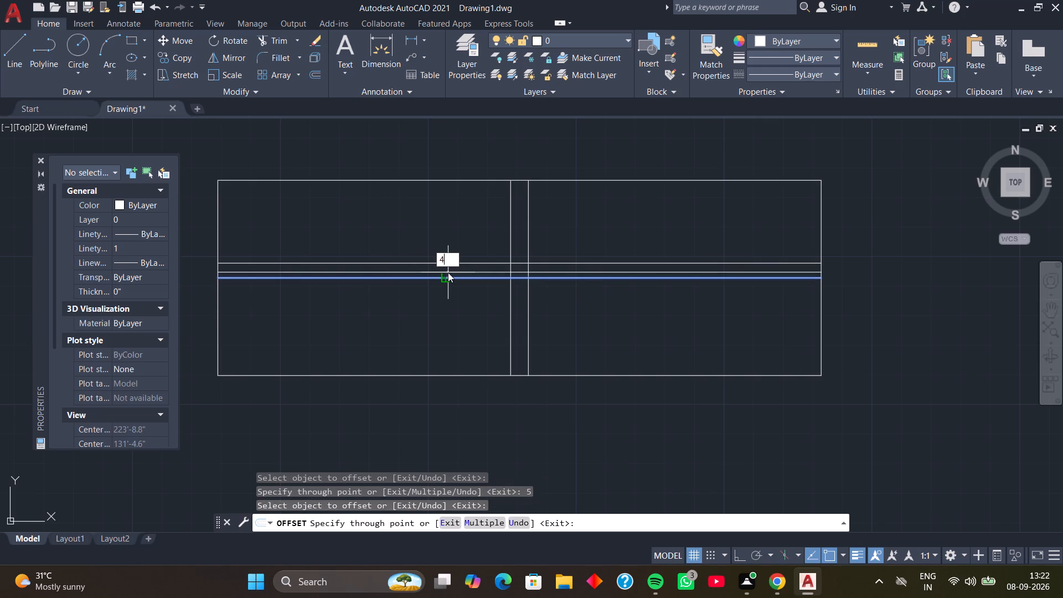
key("Return")
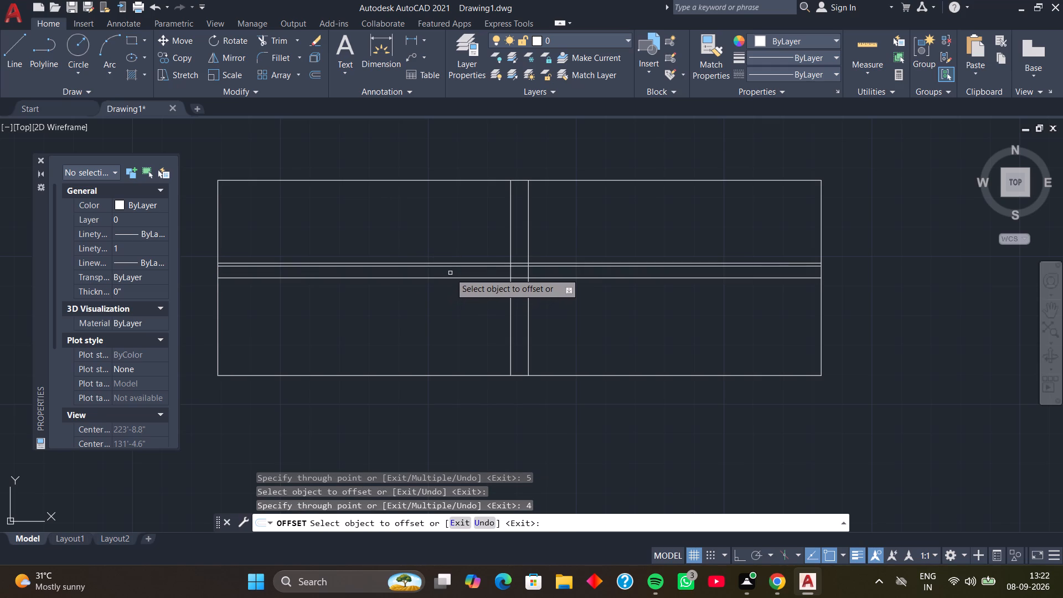
scroll(455, 270, "up", 2)
scroll(471, 276, "down", 2)
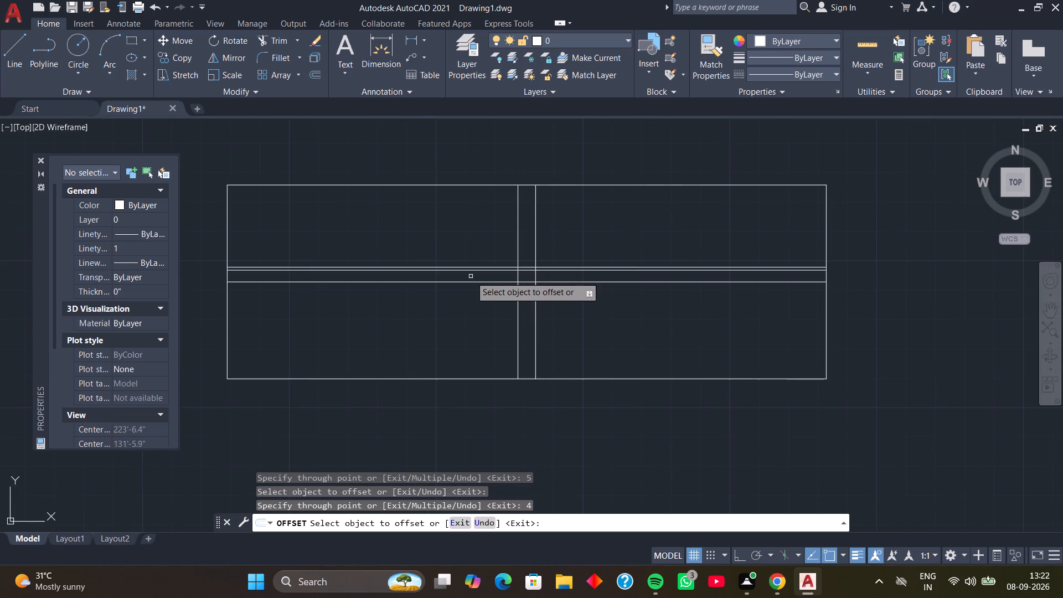
middle_click_drag(470, 277, 500, 310)
middle_click_drag(502, 308, 502, 329)
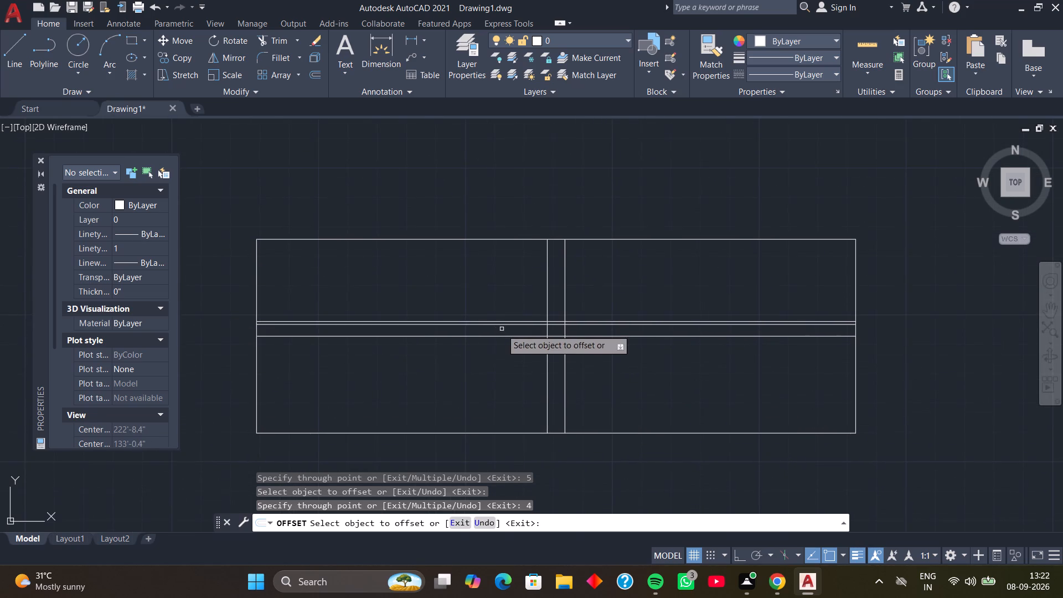
scroll(499, 329, "up", 1)
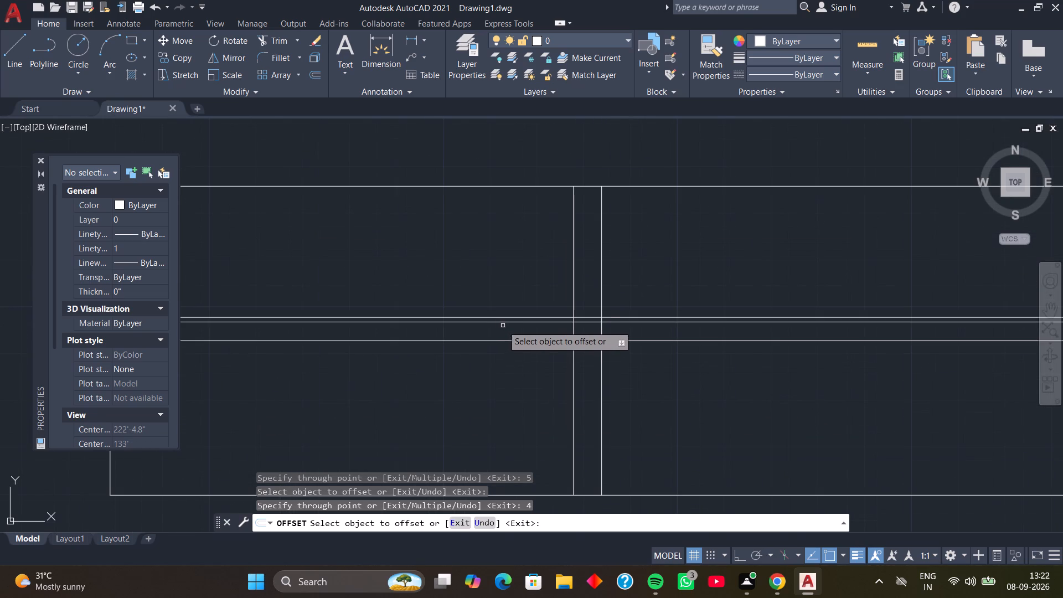
key("space")
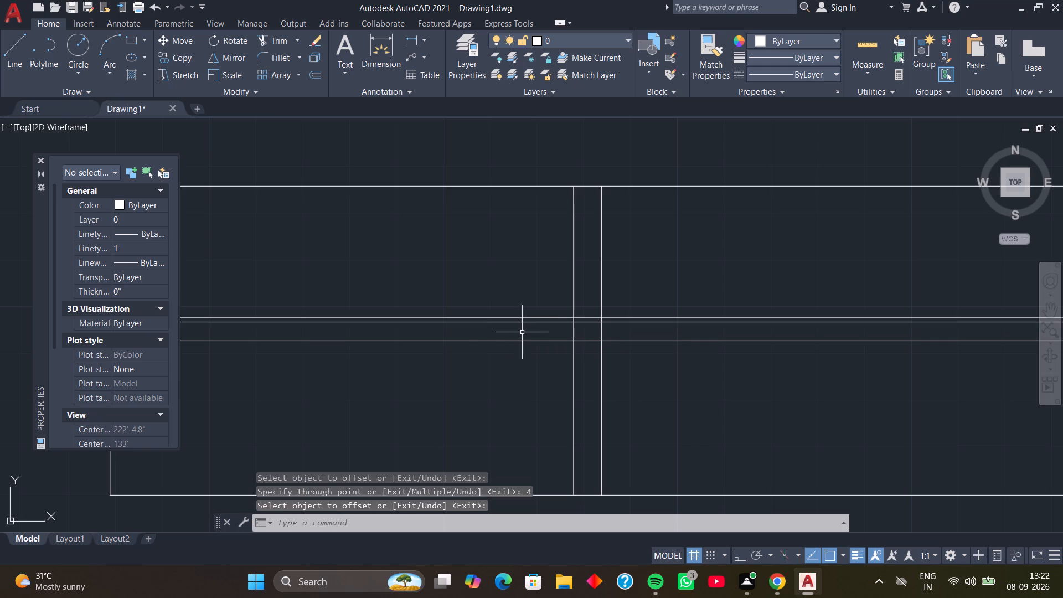
Draw a short diagonal about 1.4" long at about 136° from the 4" offset line to the 5" one, just left of the vertical pair.
middle_click_drag(538, 339, 520, 339)
scroll(538, 339, "up", 1)
middle_click_drag(524, 334, 512, 332)
middle_click_drag(512, 332, 515, 327)
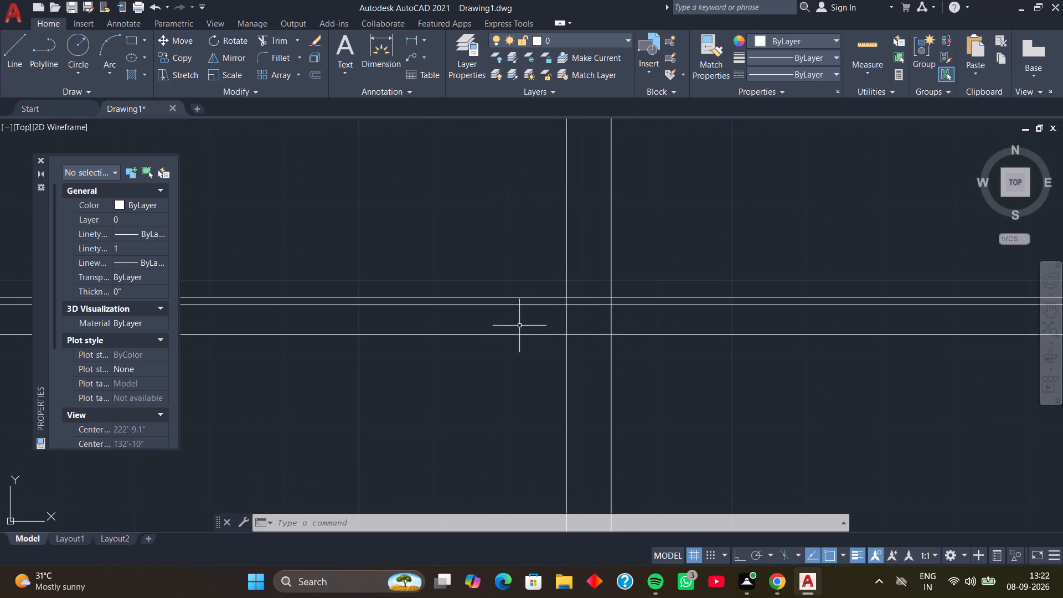
scroll(519, 326, "down", 1)
middle_click_drag(522, 327, 515, 327)
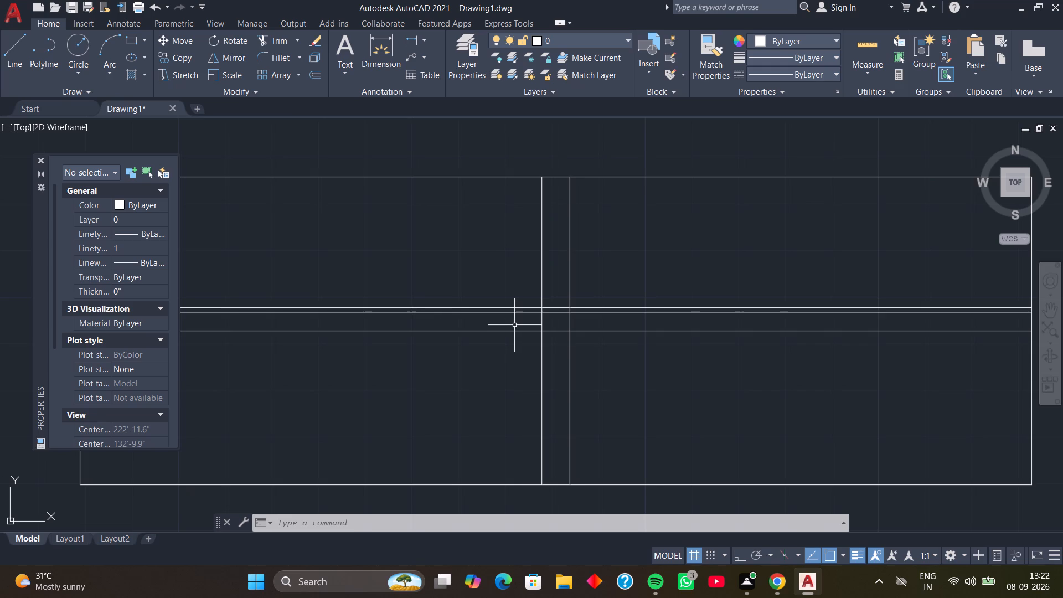
scroll(504, 312, "up", 3)
middle_click_drag(527, 326, 511, 350)
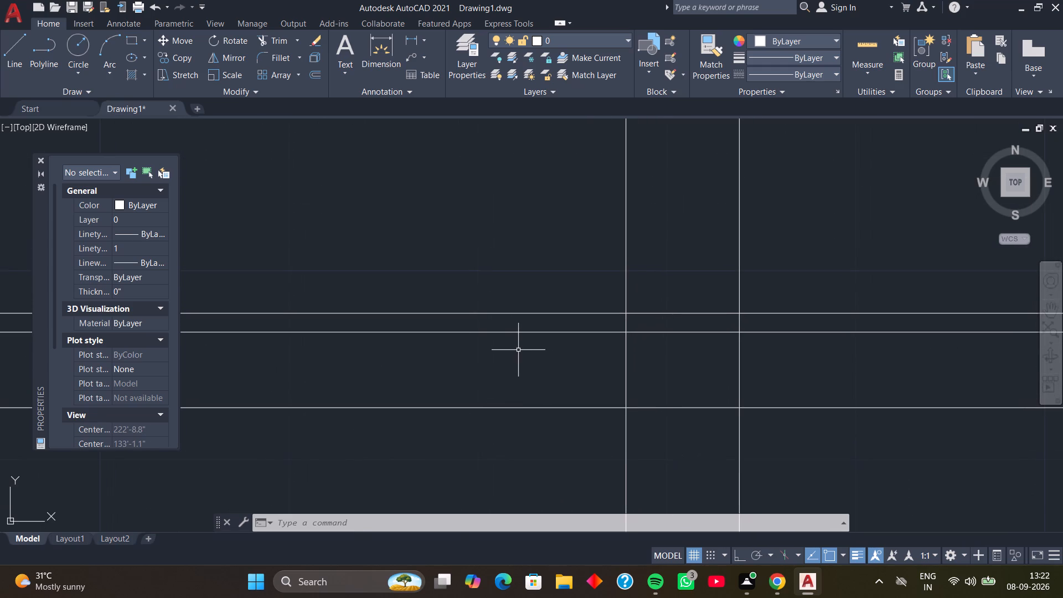
key("l")
key("space")
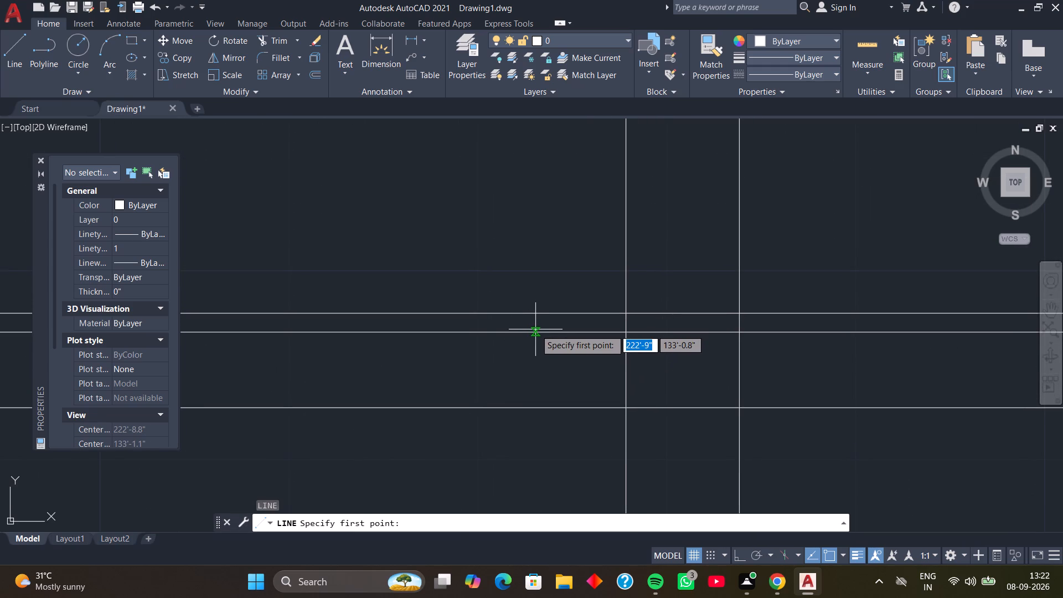
left_click(535, 332)
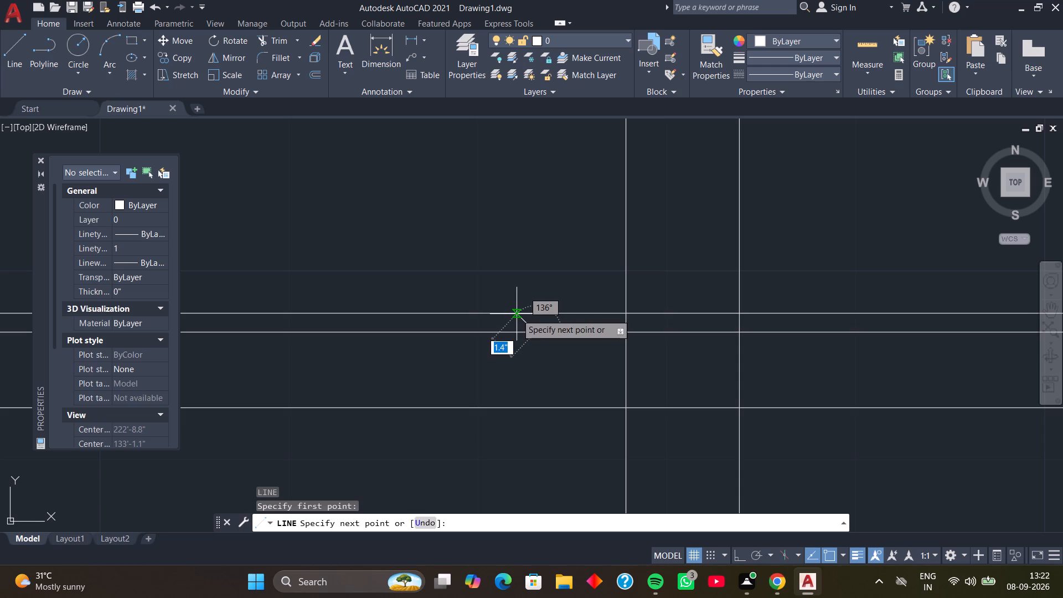
left_click(517, 314)
key("space")
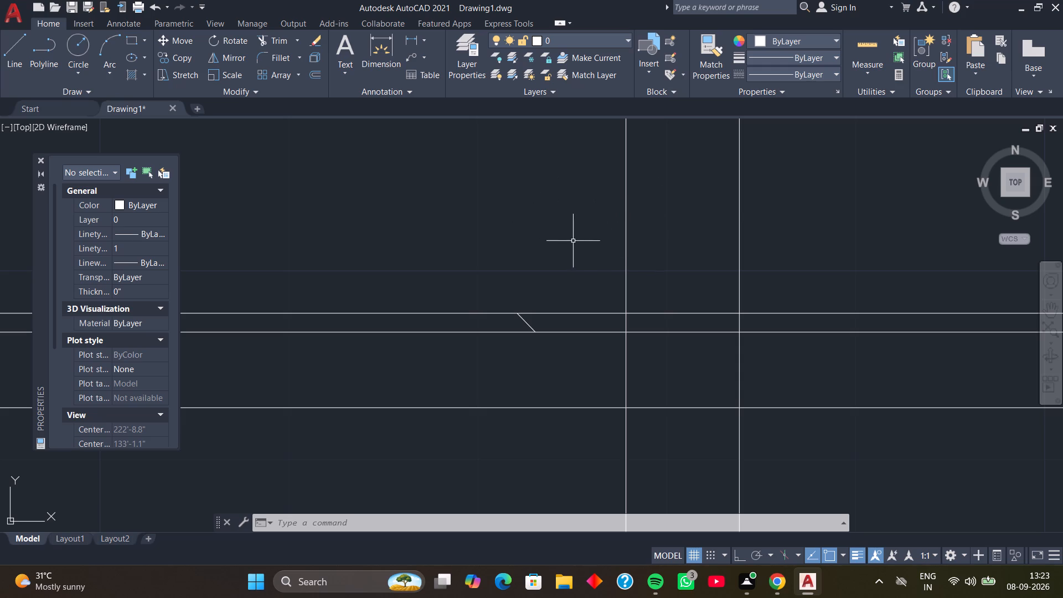
Draw an opposite diagonal about 1.4" long at 45° between the 4" and 5" offset lines, to the right of the vertical pair.
middle_click_drag(573, 241, 418, 217)
middle_click_drag(639, 244, 510, 264)
middle_click_drag(631, 306, 520, 283)
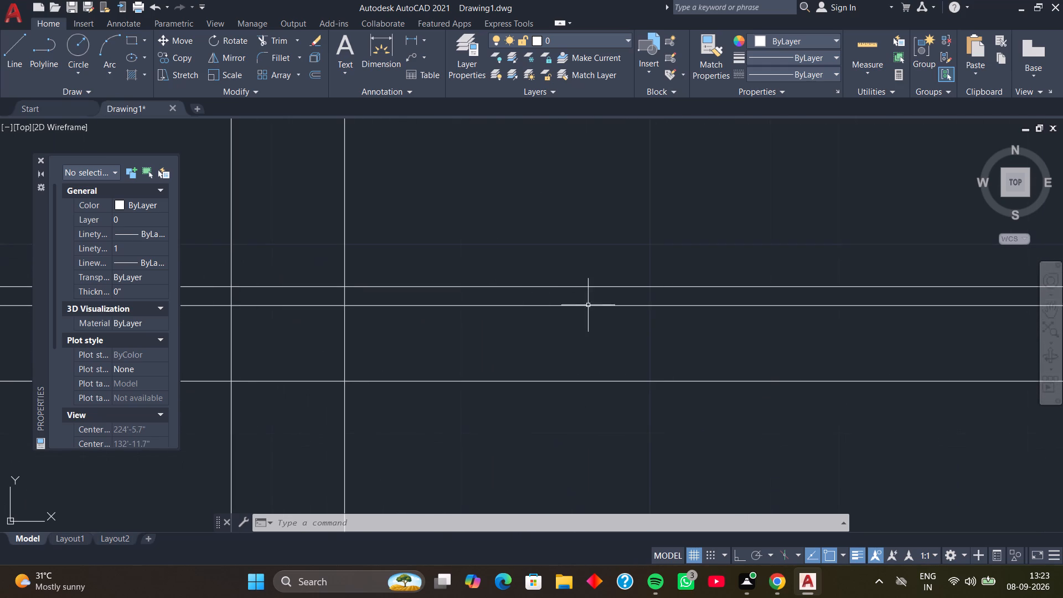
middle_click_drag(660, 353, 658, 354)
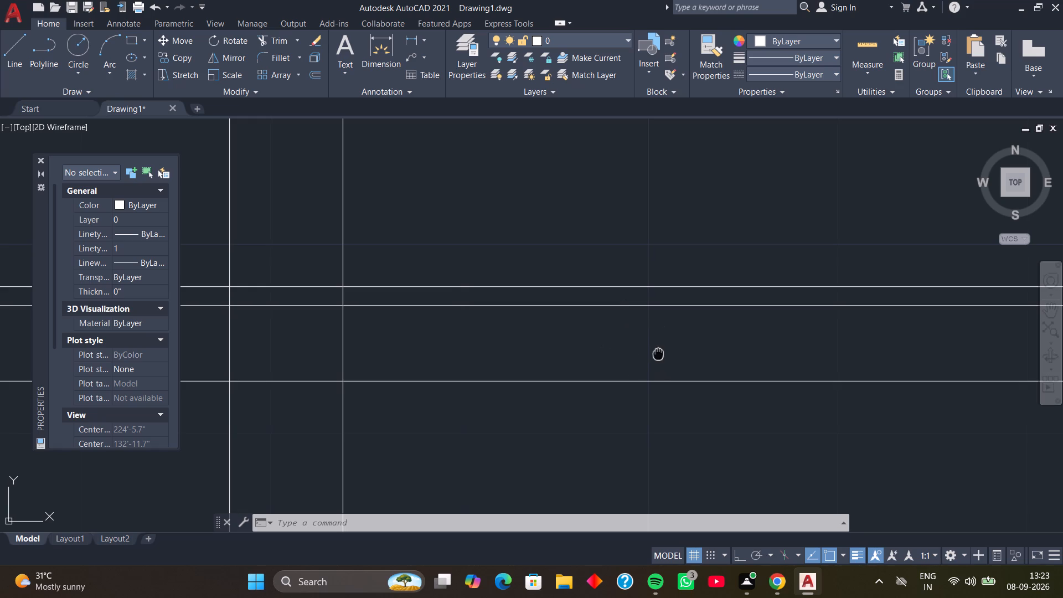
middle_click_drag(658, 354, 627, 359)
middle_click_drag(626, 356, 607, 363)
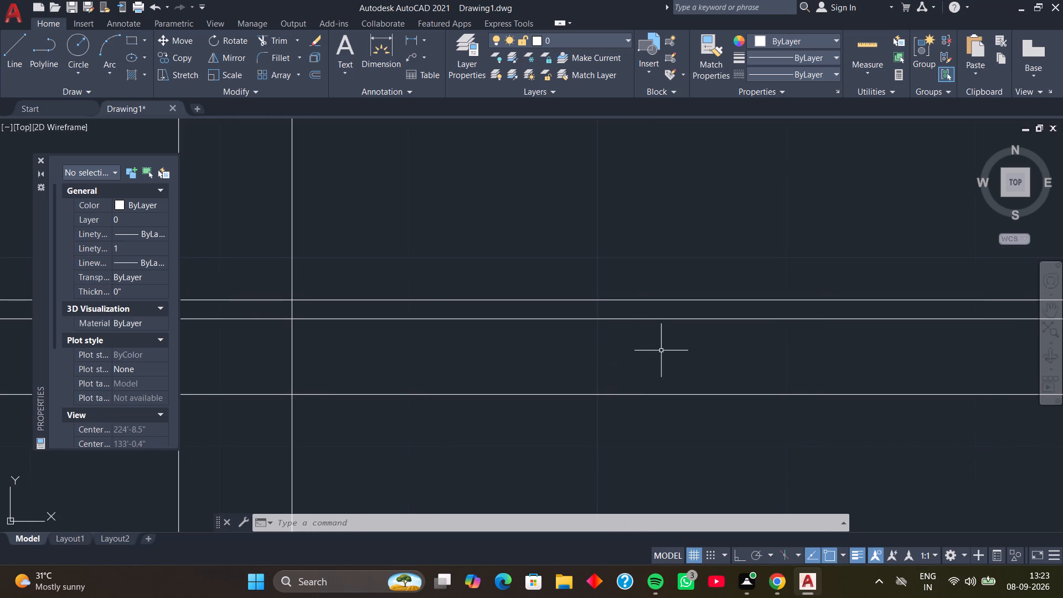
scroll(644, 350, "down", 2)
middle_click_drag(649, 350, 569, 359)
middle_click_drag(608, 370, 466, 399)
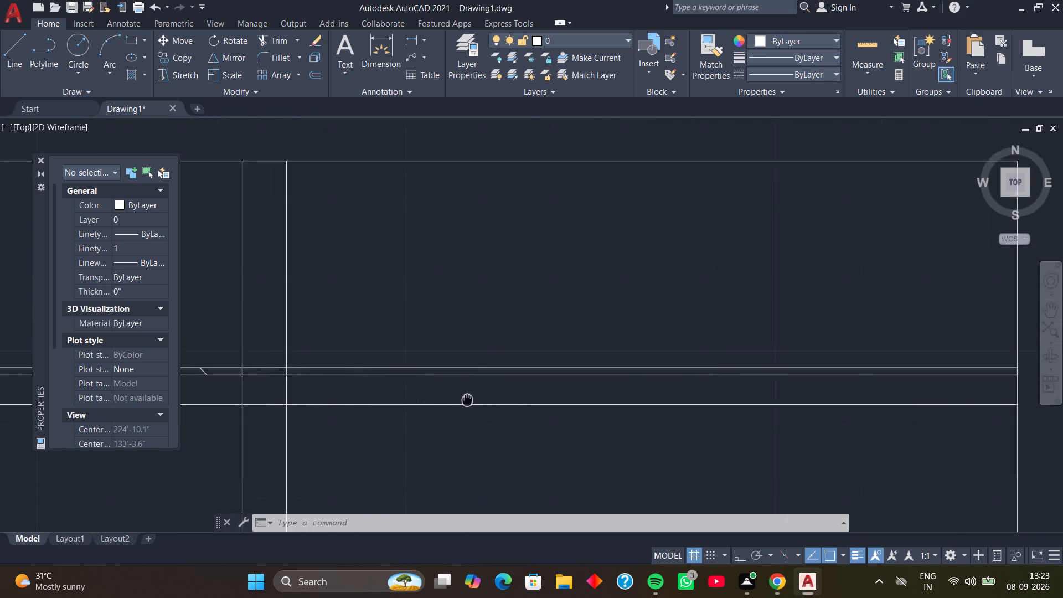
middle_click_drag(466, 399, 413, 397)
middle_click_drag(514, 388, 496, 396)
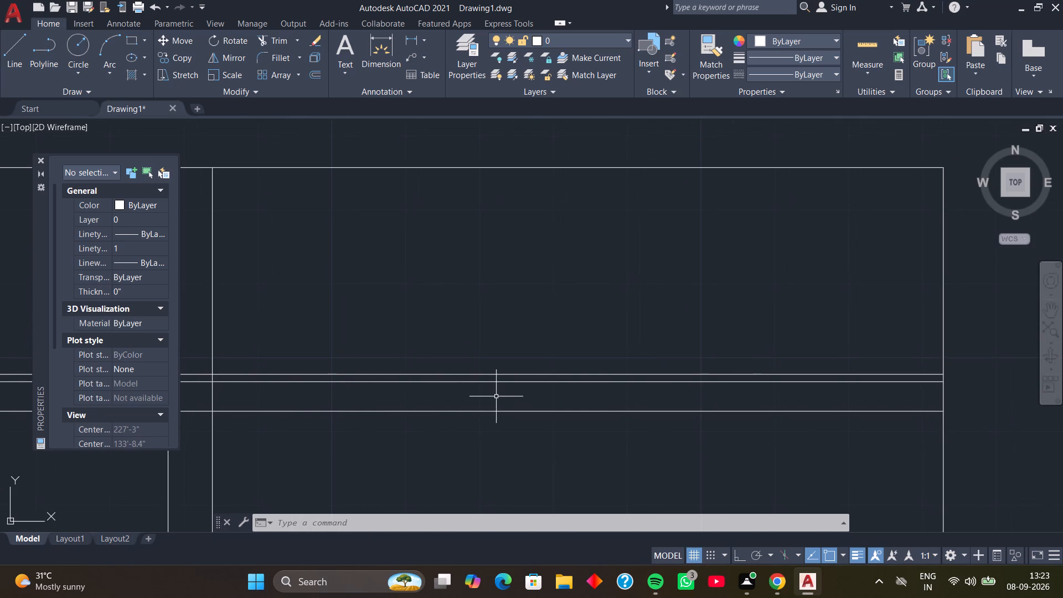
key("l")
key("space")
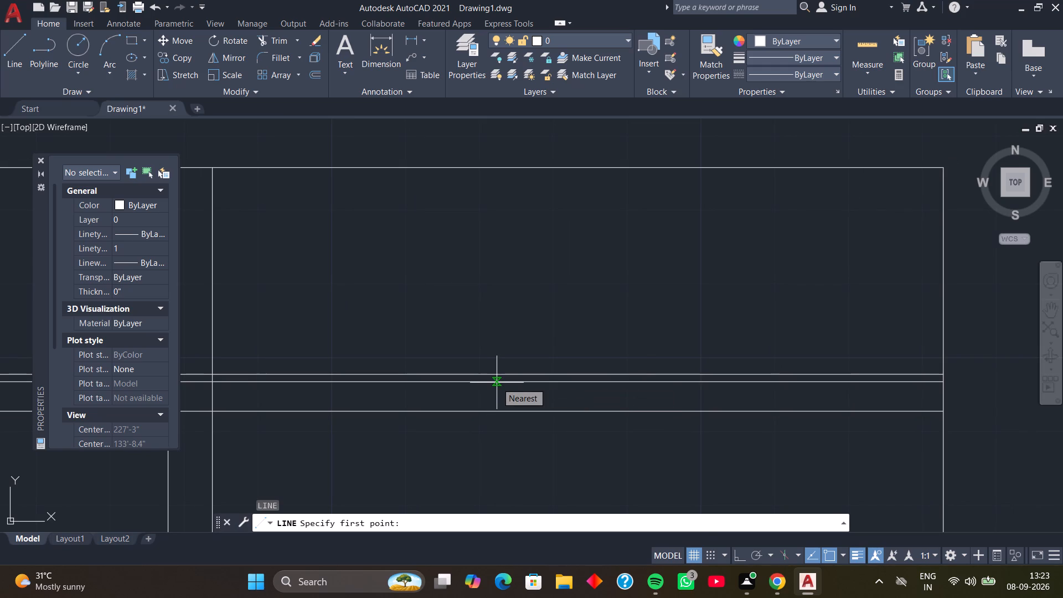
scroll(498, 377, "up", 1)
left_click(497, 385)
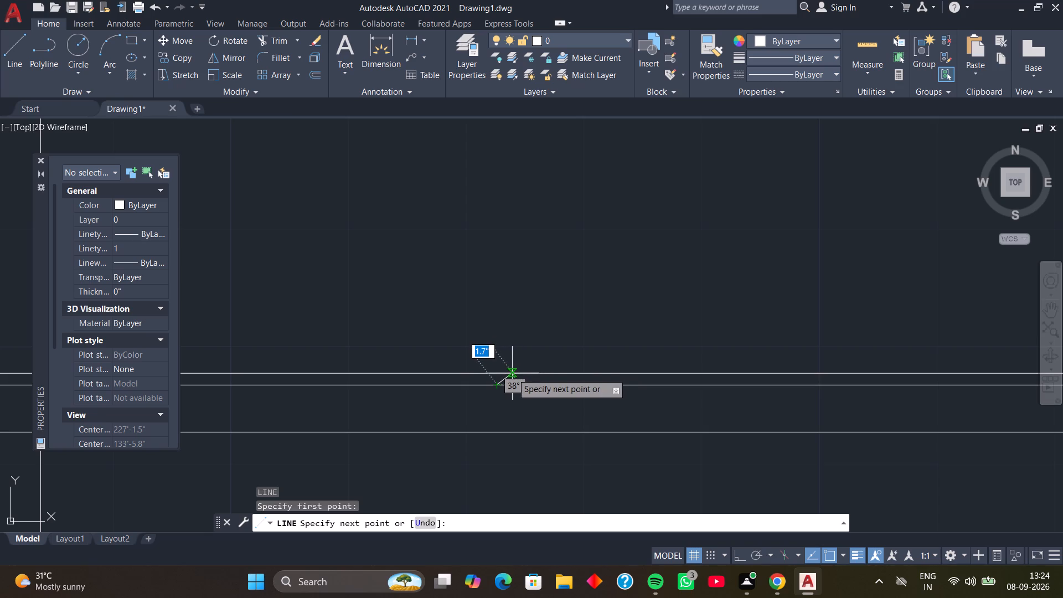
scroll(514, 372, "up", 2)
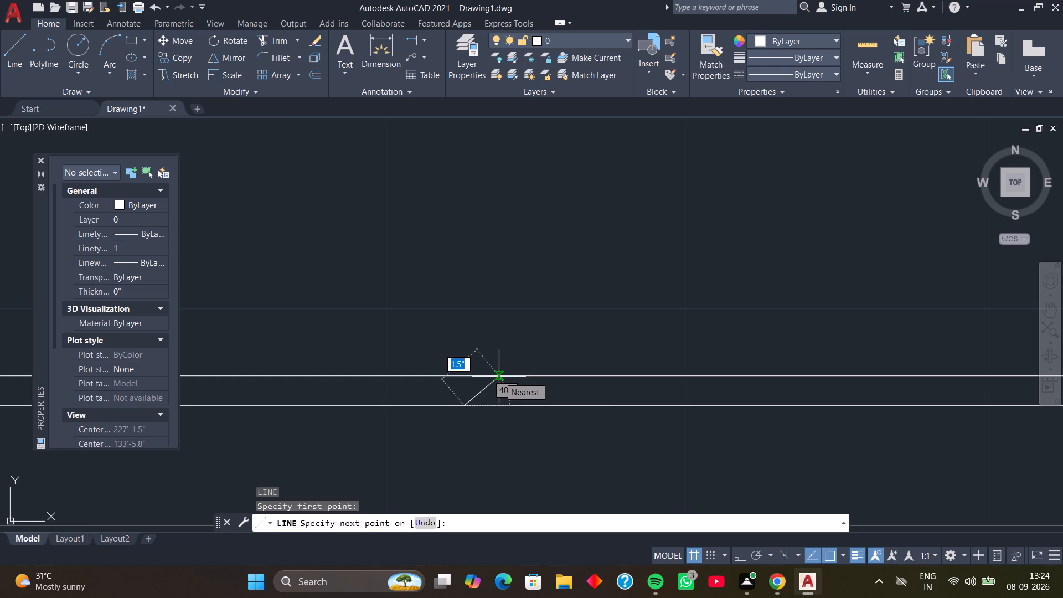
scroll(502, 377, "up", 3)
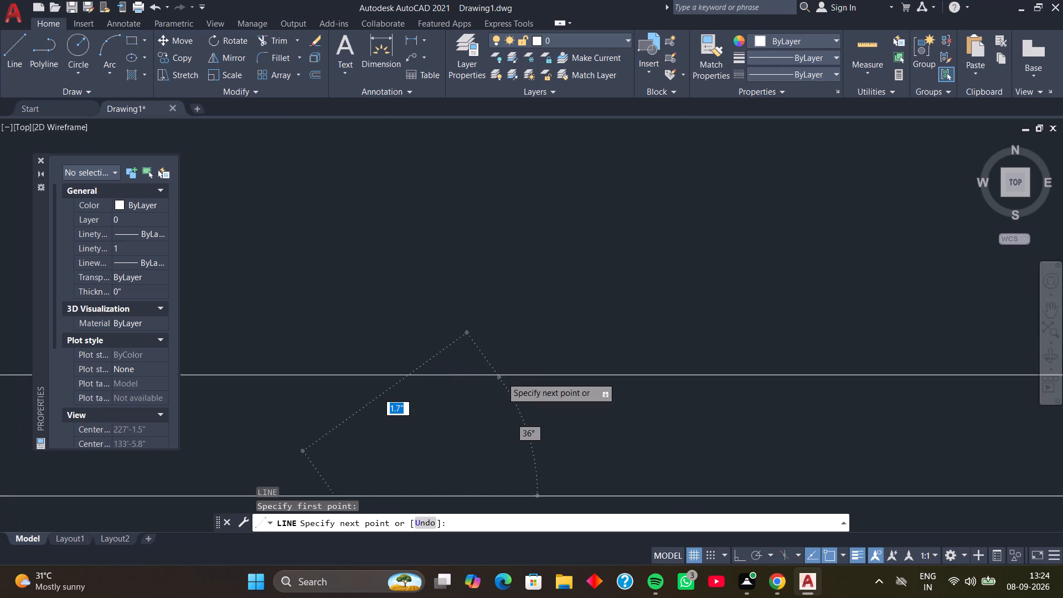
scroll(501, 376, "up", 3)
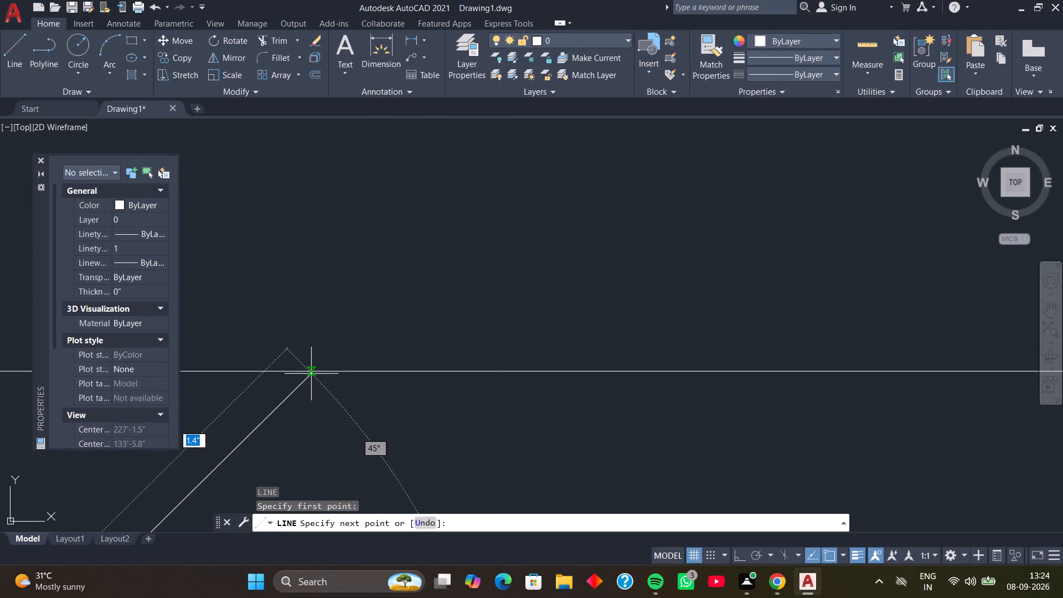
left_click(311, 371)
scroll(388, 355, "down", 3)
key("space")
Trim away the upper (5") offset line between the two short diagonals, including the part crossing the vertical pair.
scroll(392, 299, "down", 2)
middle_click_drag(361, 293, 378, 290)
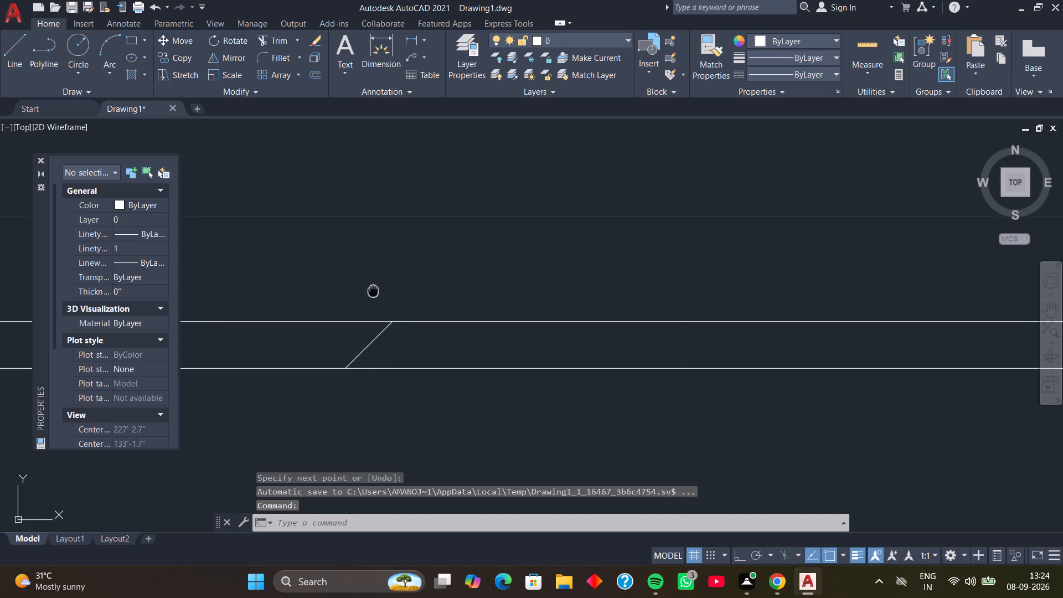
middle_click_drag(378, 290, 571, 313)
scroll(418, 288, "down", 3)
middle_click_drag(373, 296, 579, 384)
middle_click_drag(381, 334, 478, 321)
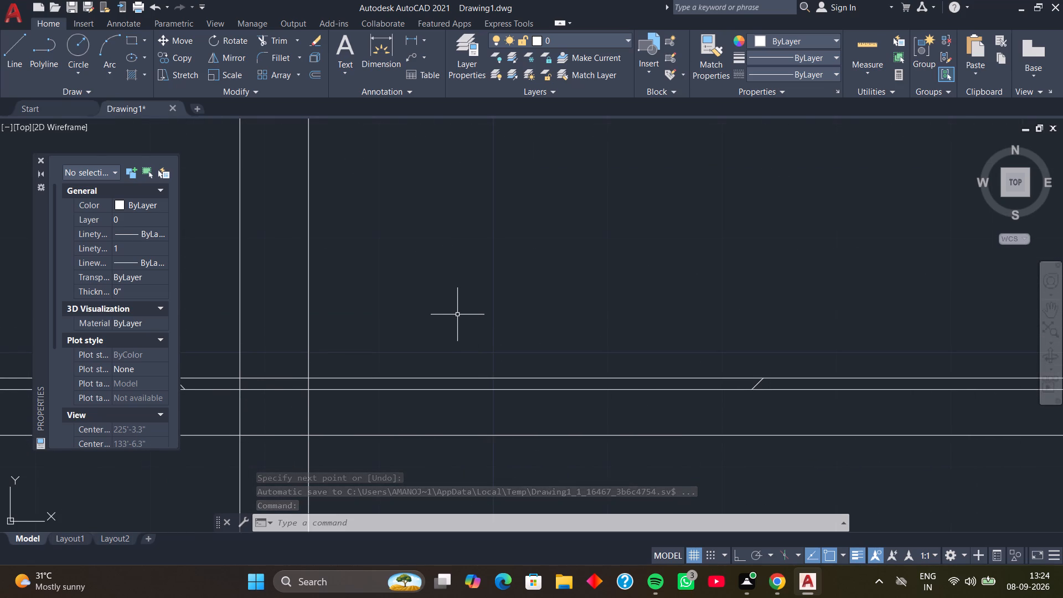
type("TR")
key("space")
left_click(453, 378)
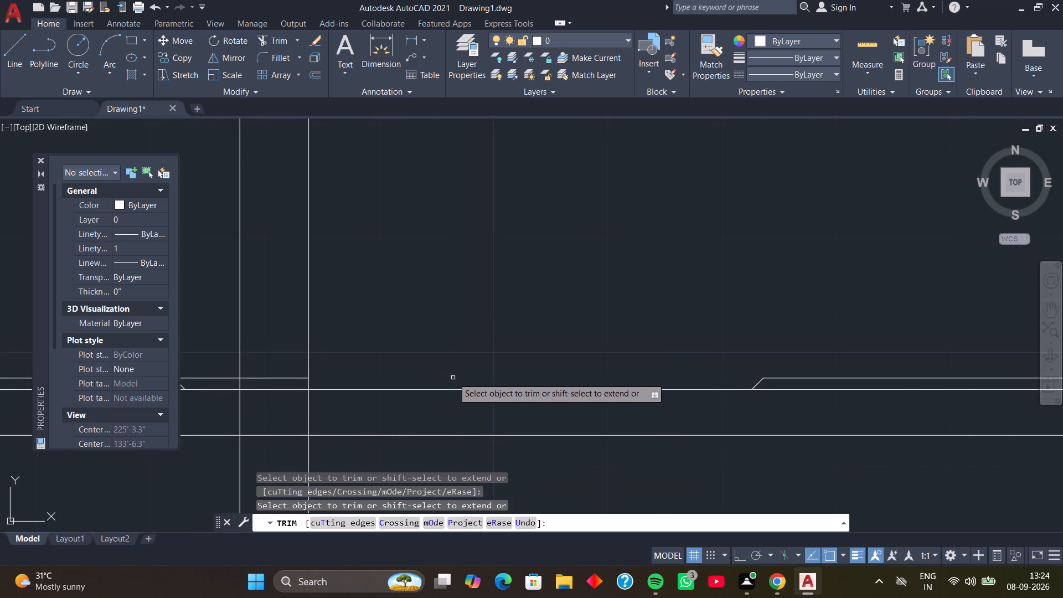
left_click(290, 378)
left_click(225, 379)
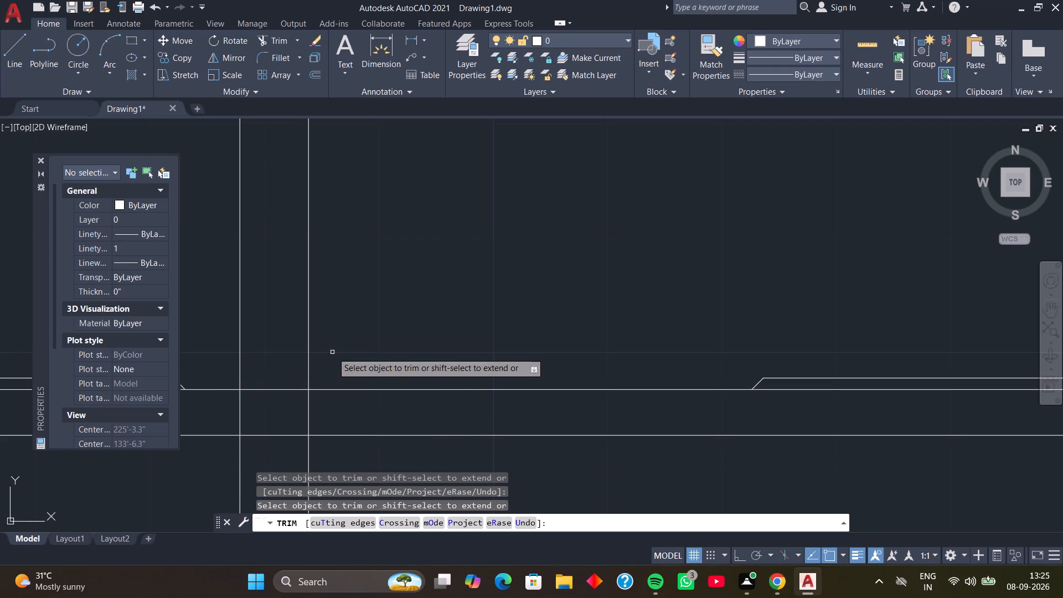
Trim away the 4" offset line beyond the two short diagonals, on both the right and left sides of the rectangular view.
scroll(345, 350, "down", 2)
middle_click_drag(369, 346, 418, 336)
scroll(602, 373, "up", 2)
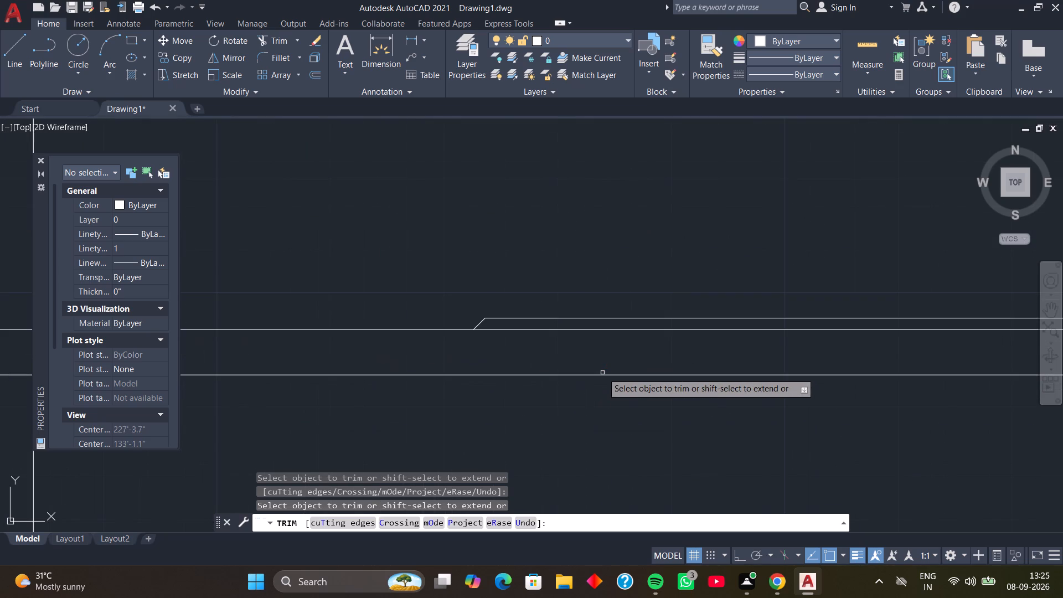
left_click(565, 328)
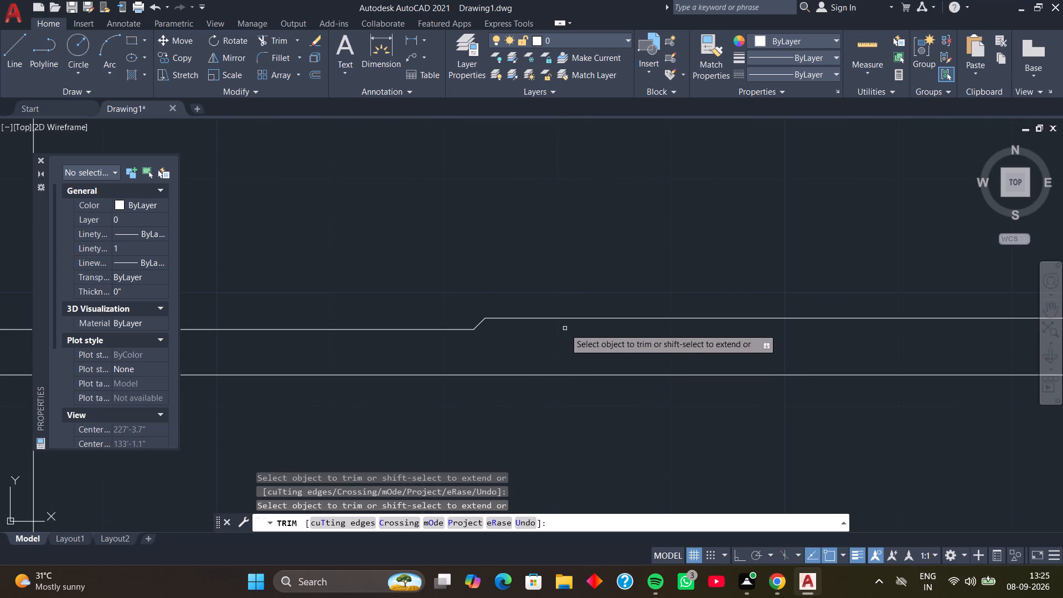
scroll(551, 352, "down", 2)
middle_click_drag(508, 393, 724, 368)
middle_click_drag(409, 347, 658, 353)
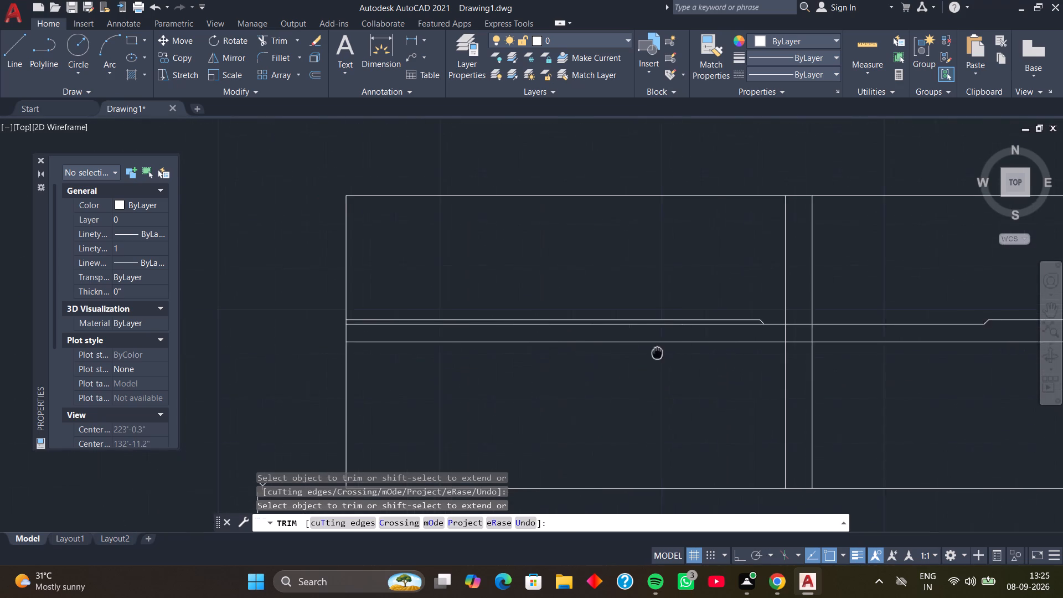
middle_click_drag(658, 353, 660, 352)
scroll(523, 333, "up", 2)
left_click(505, 309)
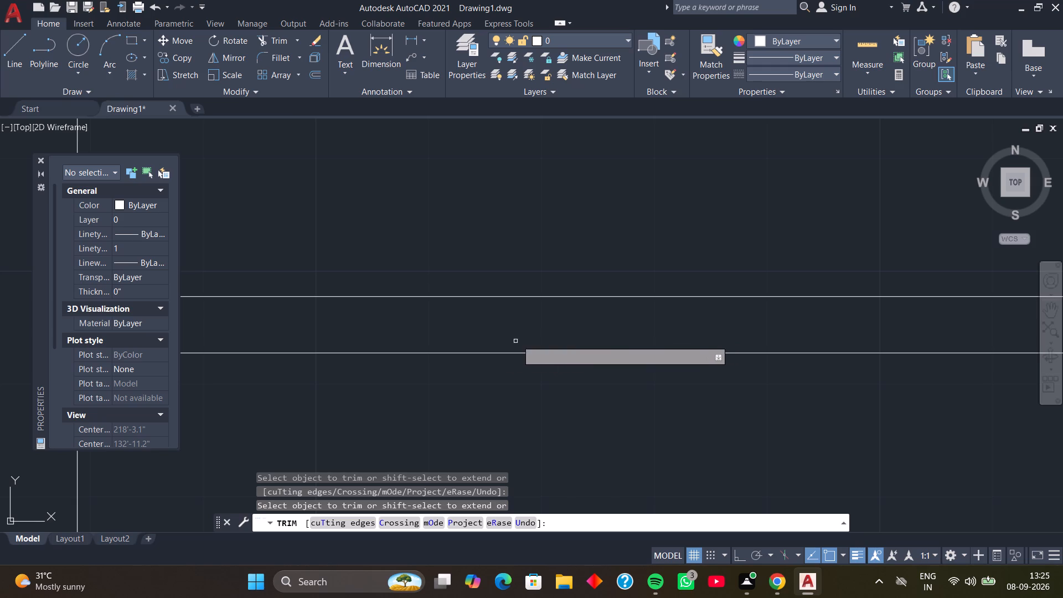
scroll(555, 377, "down", 3)
middle_click_drag(620, 402, 465, 370)
middle_click_drag(528, 370, 493, 373)
scroll(497, 362, "up", 3)
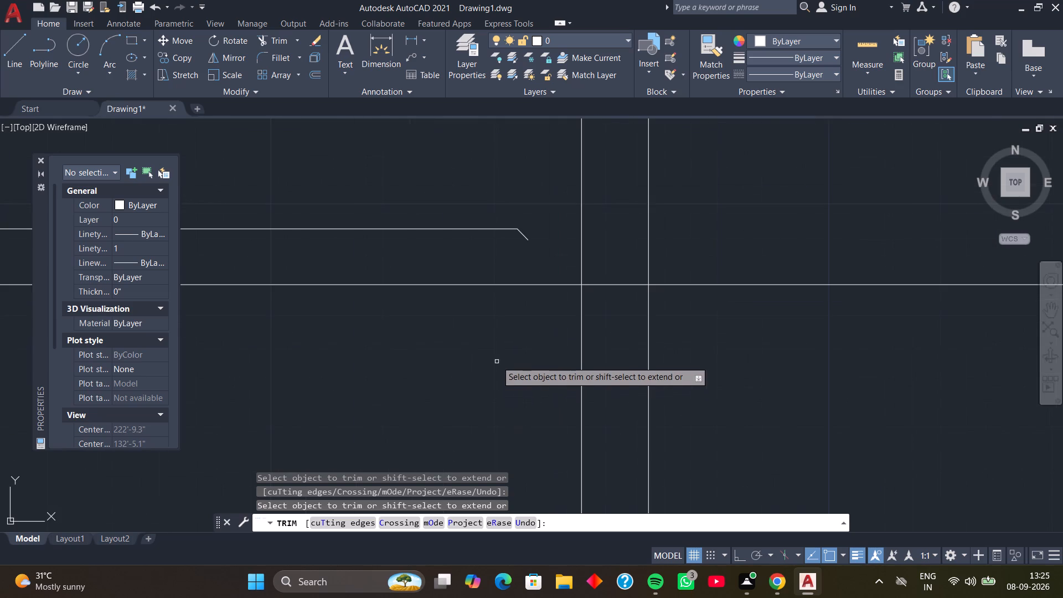
middle_click_drag(494, 347, 447, 389)
middle_click_drag(476, 306, 467, 342)
scroll(468, 336, "up", 2)
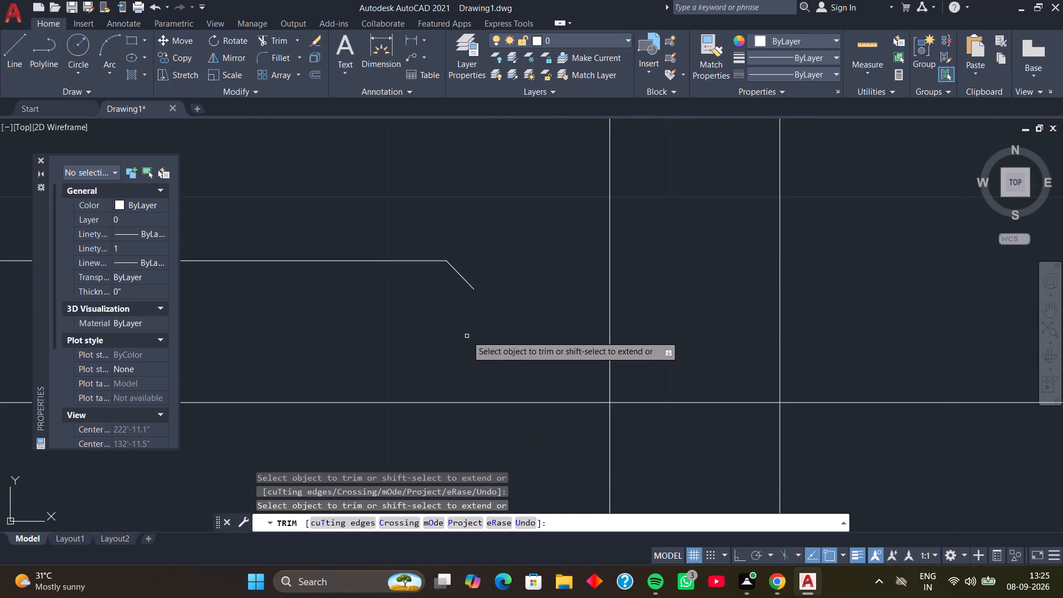
middle_click_drag(420, 345, 398, 356)
key("space")
Draw a horizontal line joining the lower ends of the two short diagonals, crossing the vertical pair.
scroll(407, 353, "down", 2)
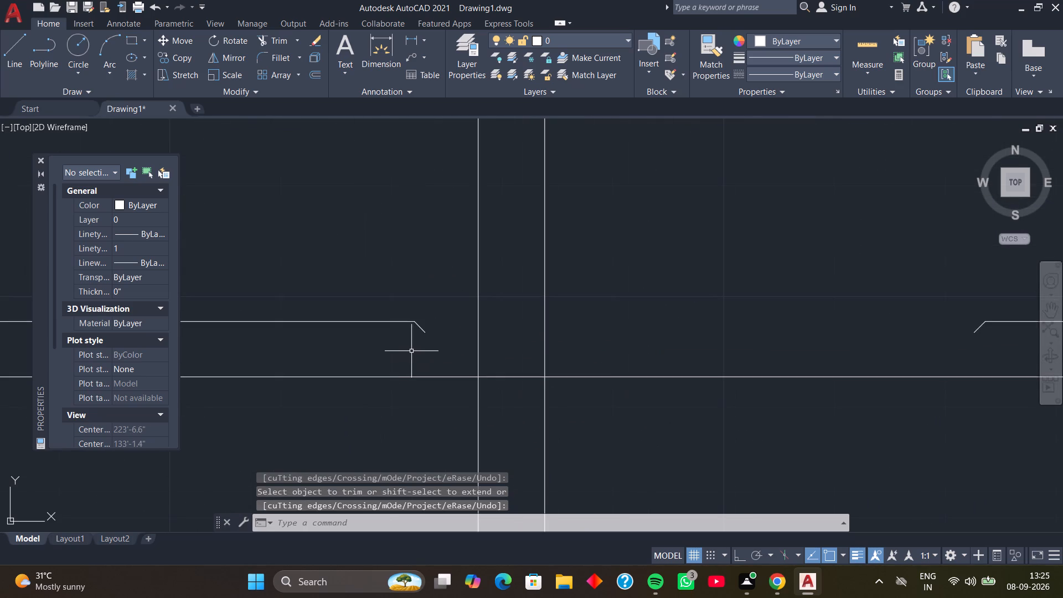
middle_click_drag(429, 351, 398, 356)
type("L")
key("space")
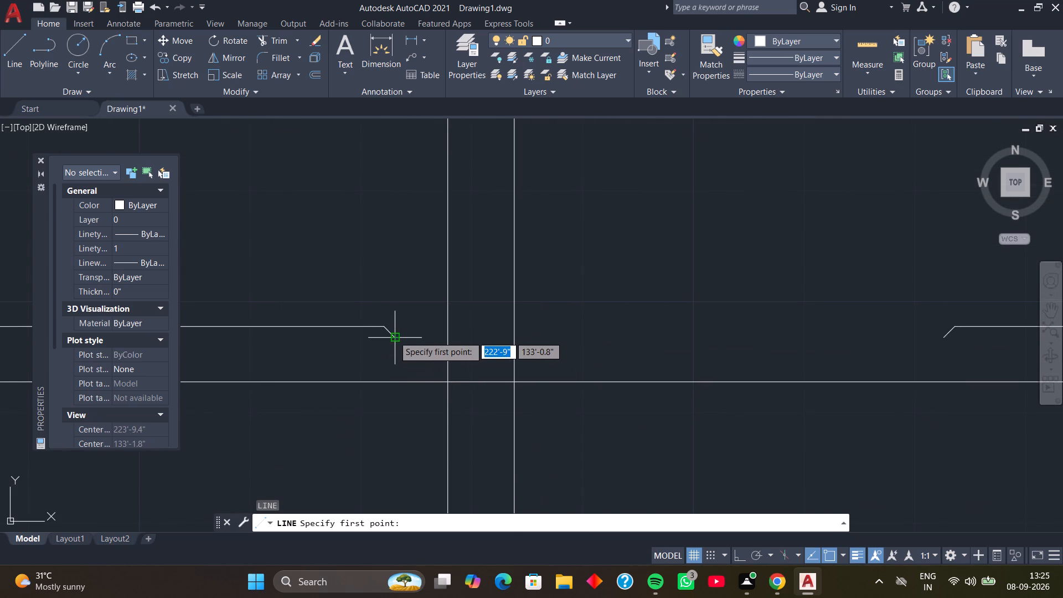
left_click(394, 336)
middle_click_drag(845, 336, 597, 327)
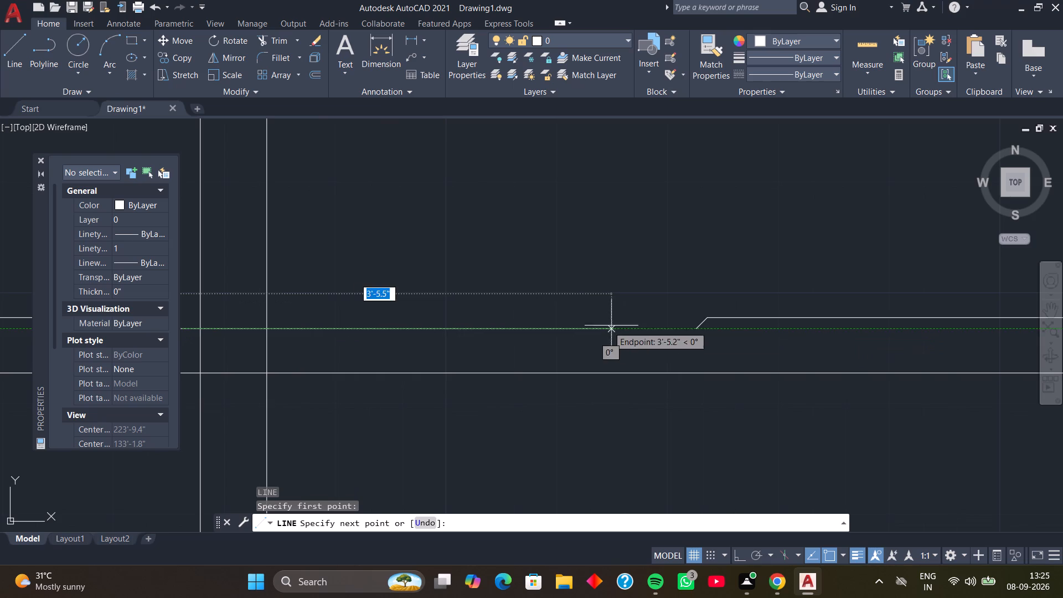
left_click(694, 331)
key("space")
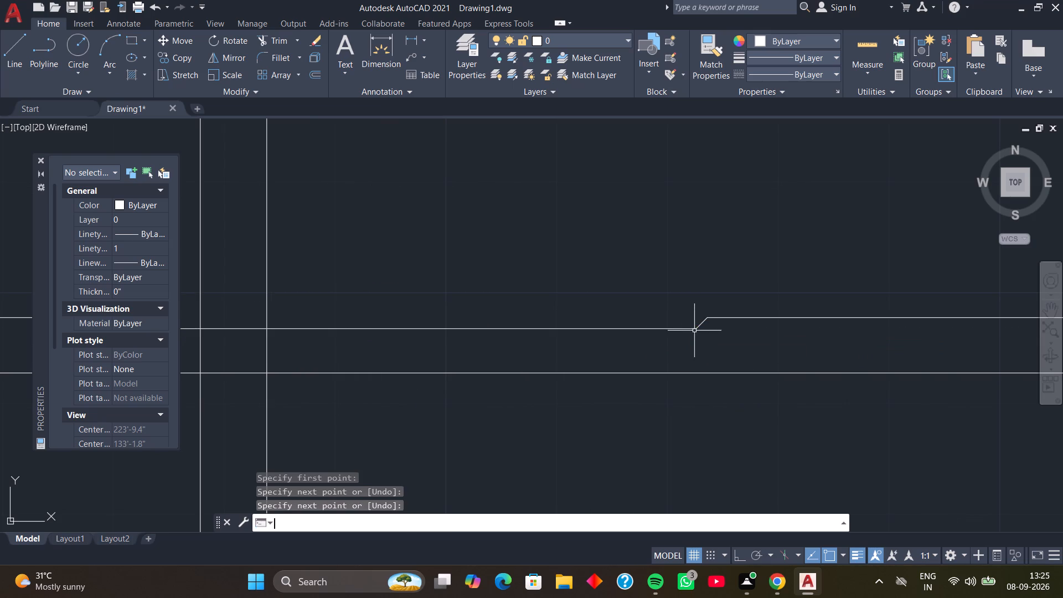
Examine the corner joints of the cranked line and its overall layout within the rectangular view.
scroll(641, 318, "down", 2)
scroll(660, 329, "up", 6)
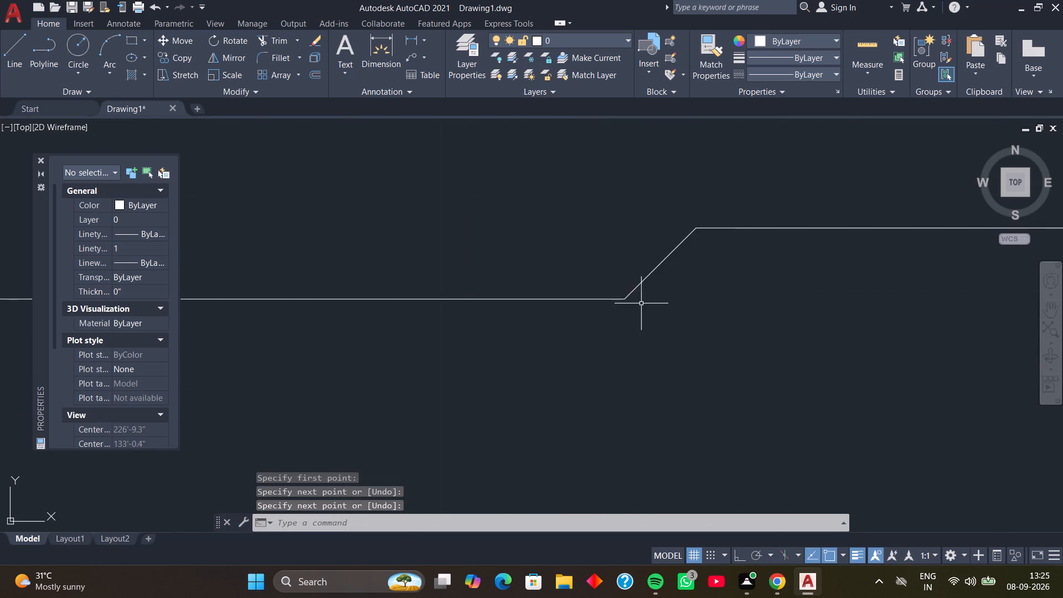
scroll(636, 302, "up", 3)
scroll(585, 319, "down", 9)
middle_click_drag(350, 369, 633, 336)
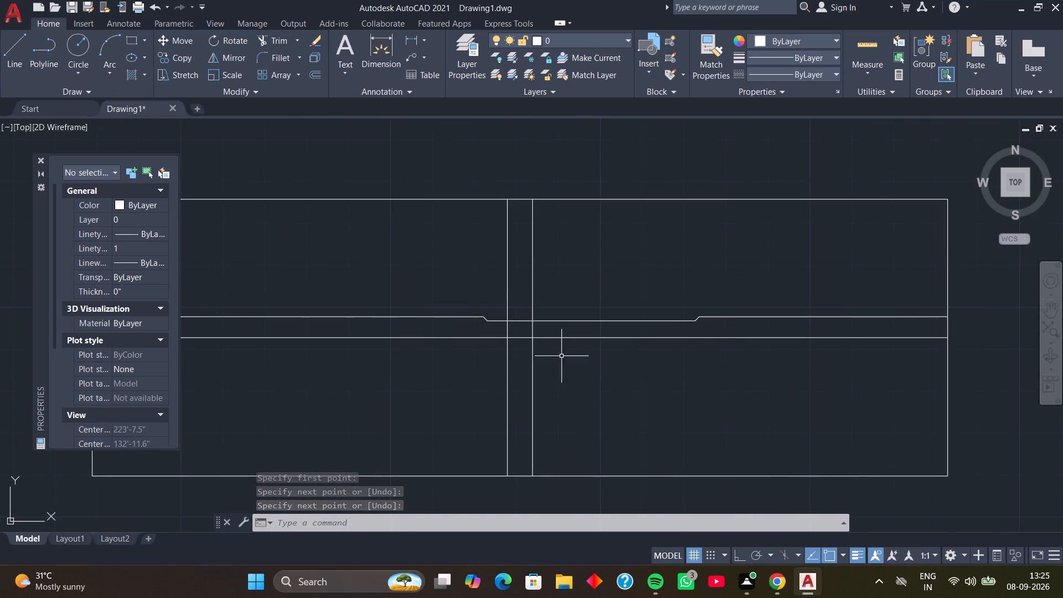
middle_click_drag(389, 359, 449, 364)
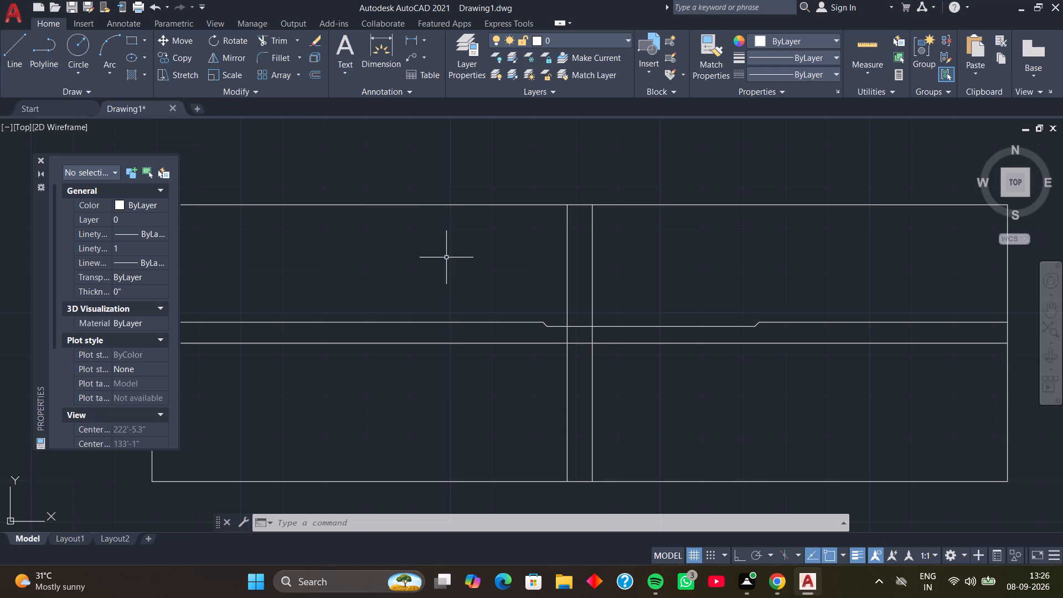
scroll(377, 265, "down", 1)
middle_click_drag(364, 270, 404, 238)
middle_click(413, 225)
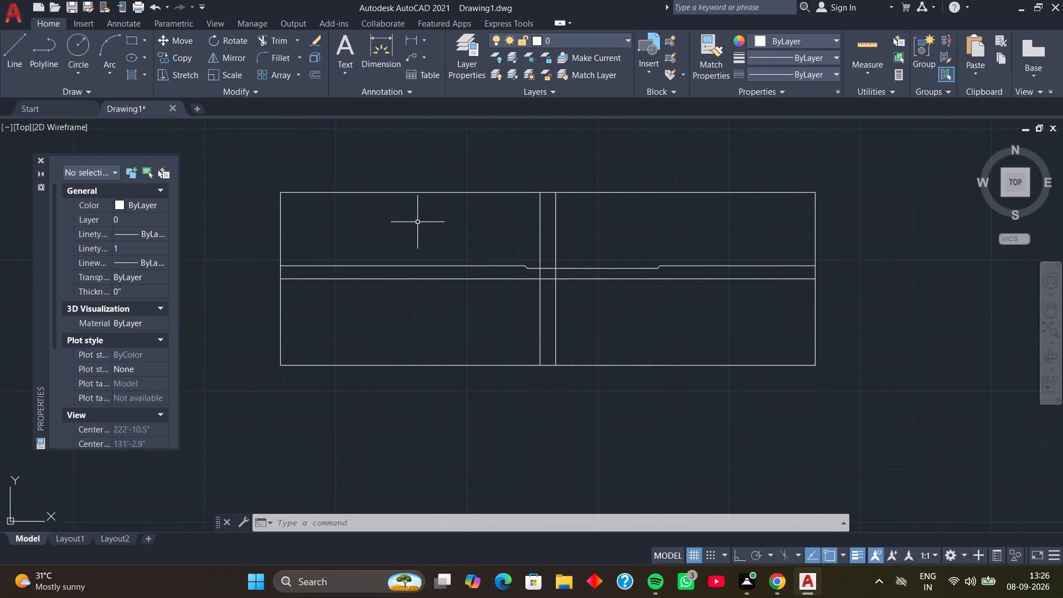
middle_click_drag(371, 232, 392, 226)
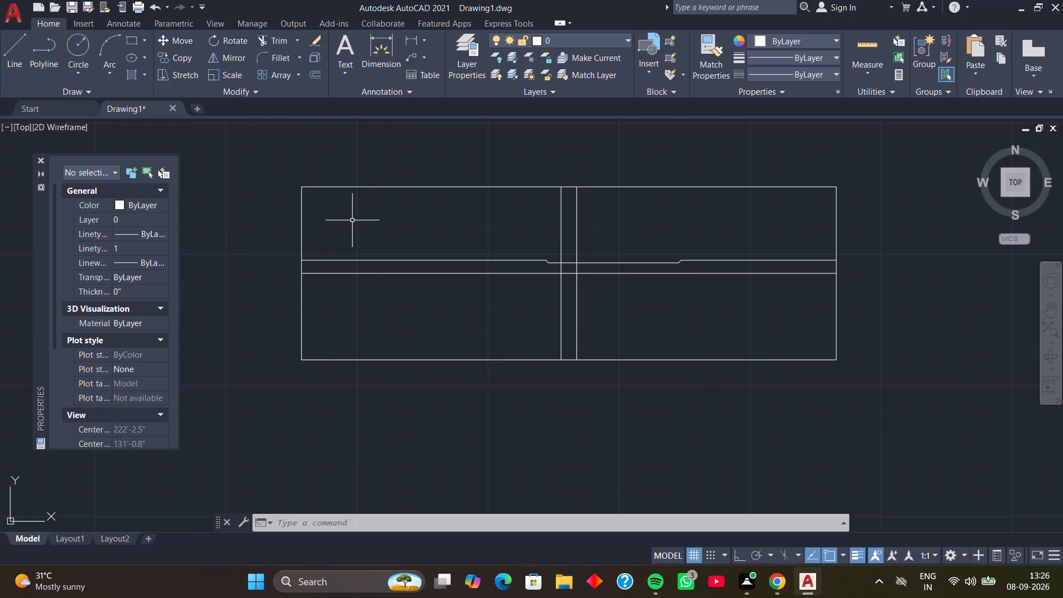
middle_click_drag(334, 228, 334, 228)
scroll(334, 228, "down", 1)
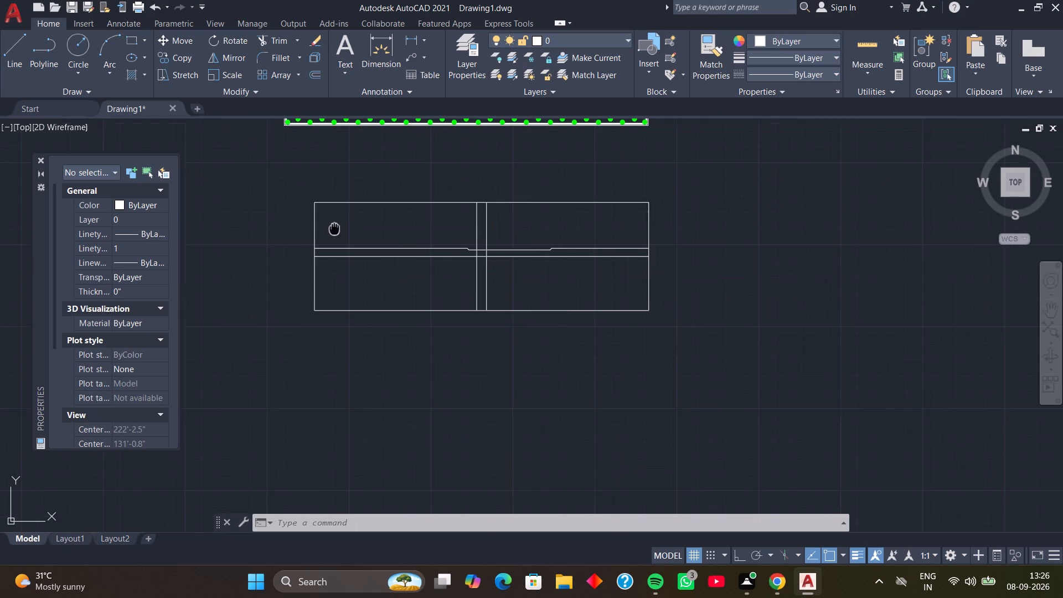
middle_click_drag(334, 228, 343, 227)
middle_click_drag(342, 228, 321, 277)
middle_click(321, 277)
scroll(321, 277, "up", 2)
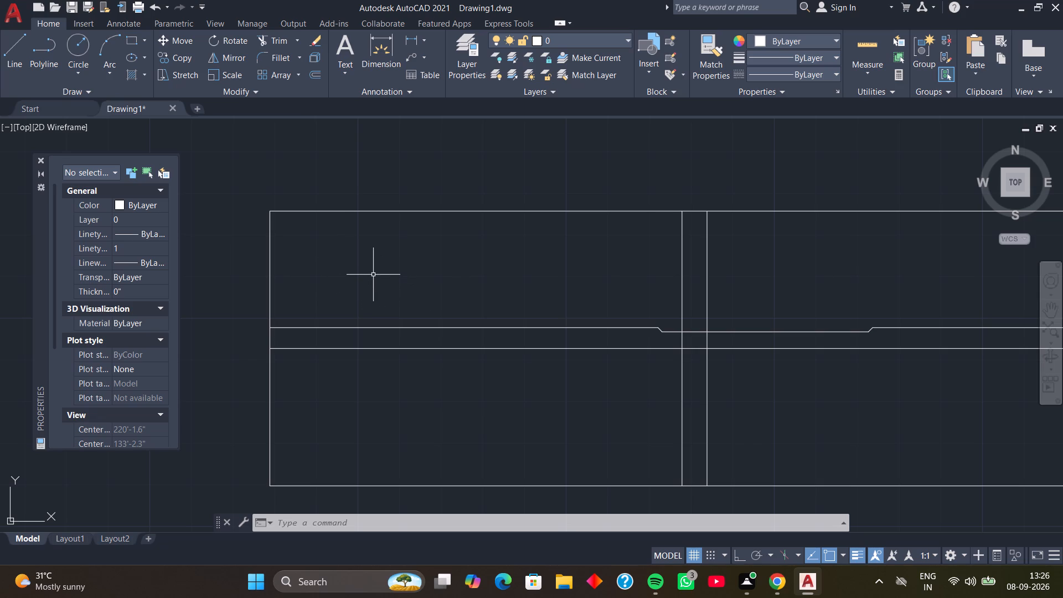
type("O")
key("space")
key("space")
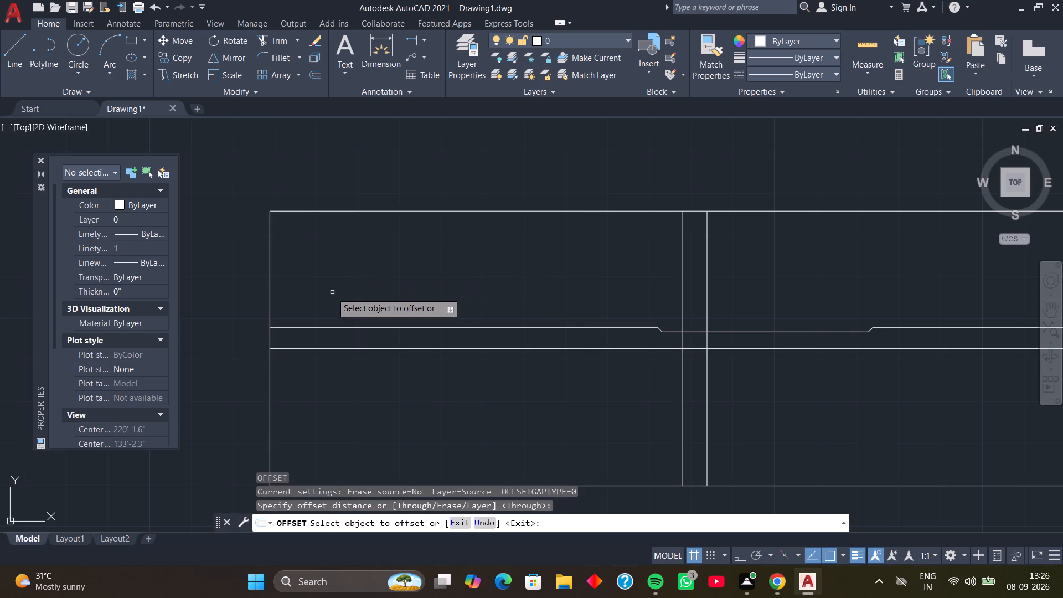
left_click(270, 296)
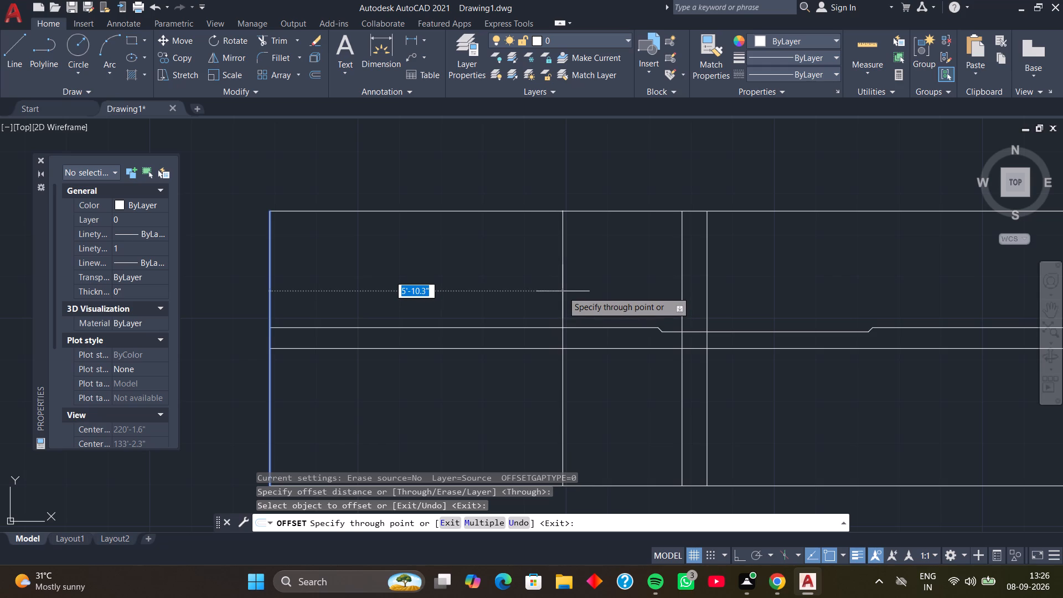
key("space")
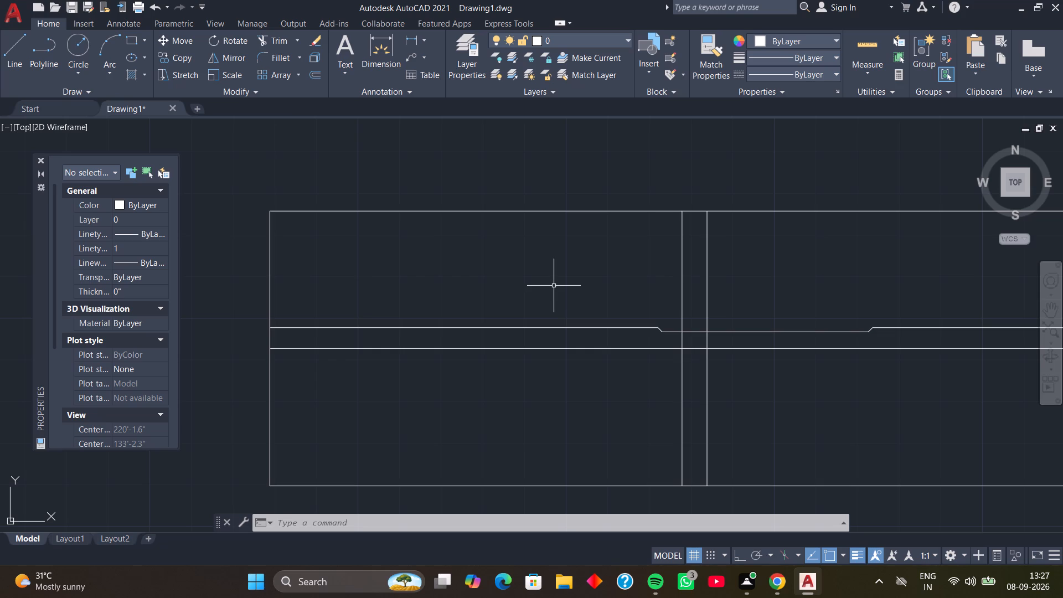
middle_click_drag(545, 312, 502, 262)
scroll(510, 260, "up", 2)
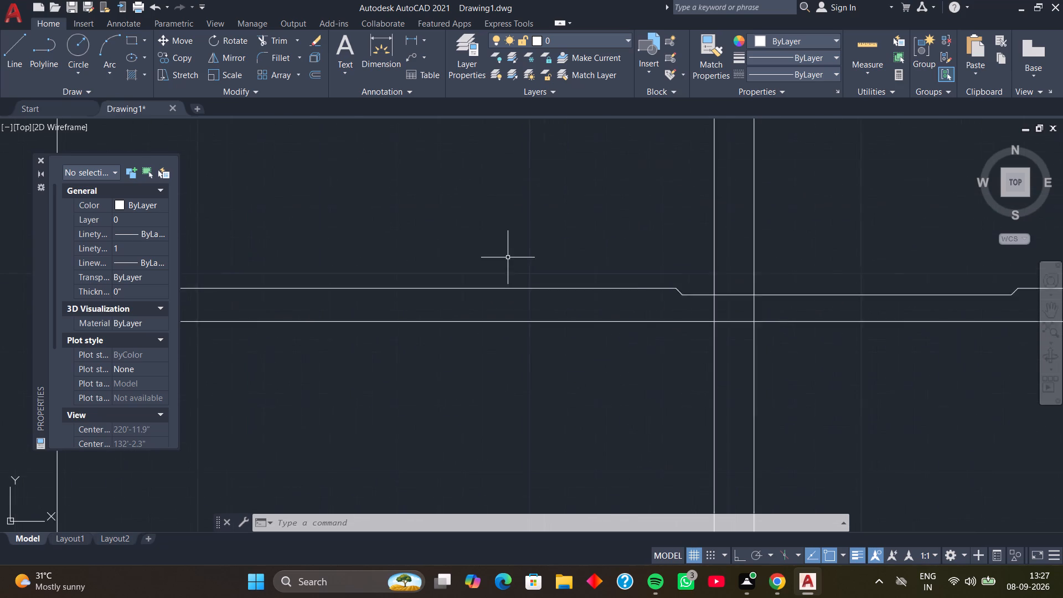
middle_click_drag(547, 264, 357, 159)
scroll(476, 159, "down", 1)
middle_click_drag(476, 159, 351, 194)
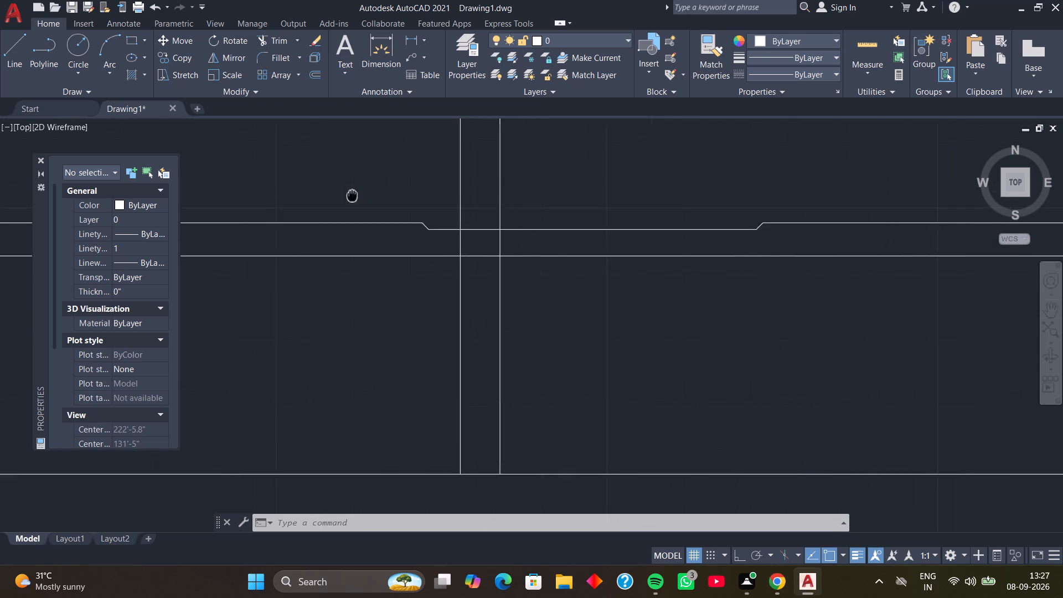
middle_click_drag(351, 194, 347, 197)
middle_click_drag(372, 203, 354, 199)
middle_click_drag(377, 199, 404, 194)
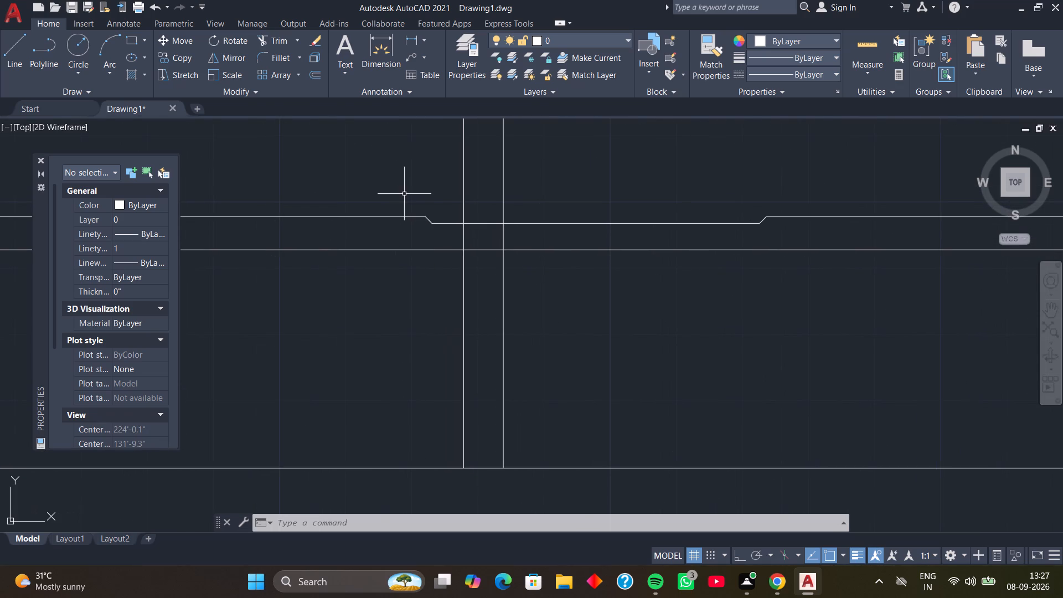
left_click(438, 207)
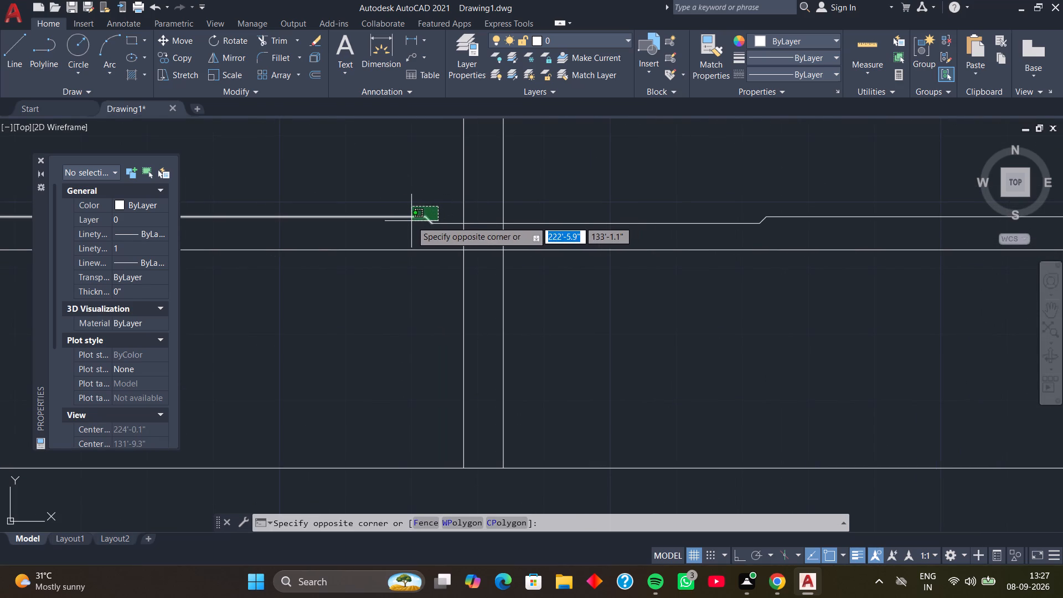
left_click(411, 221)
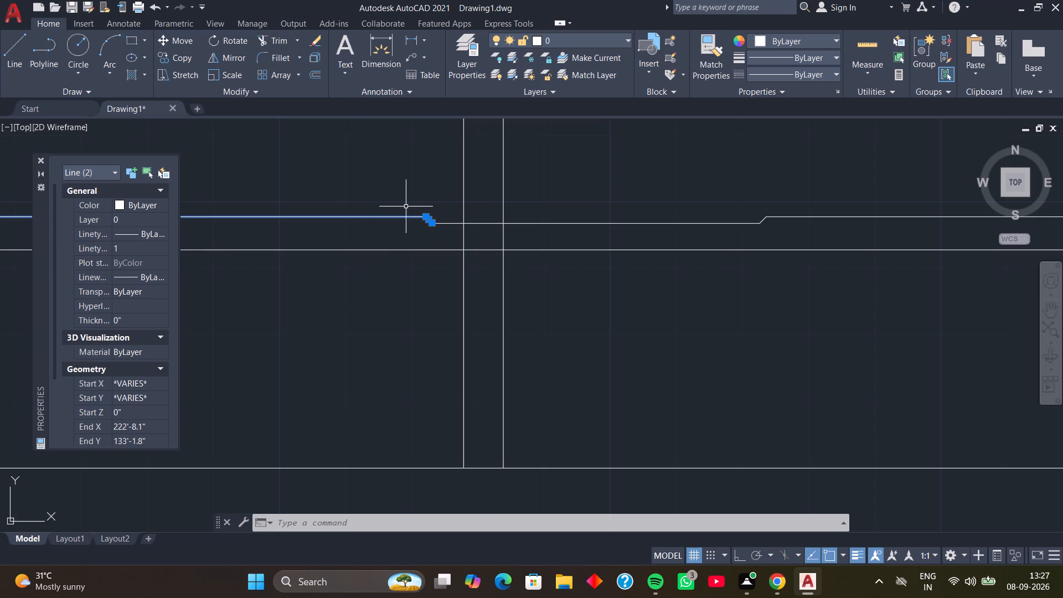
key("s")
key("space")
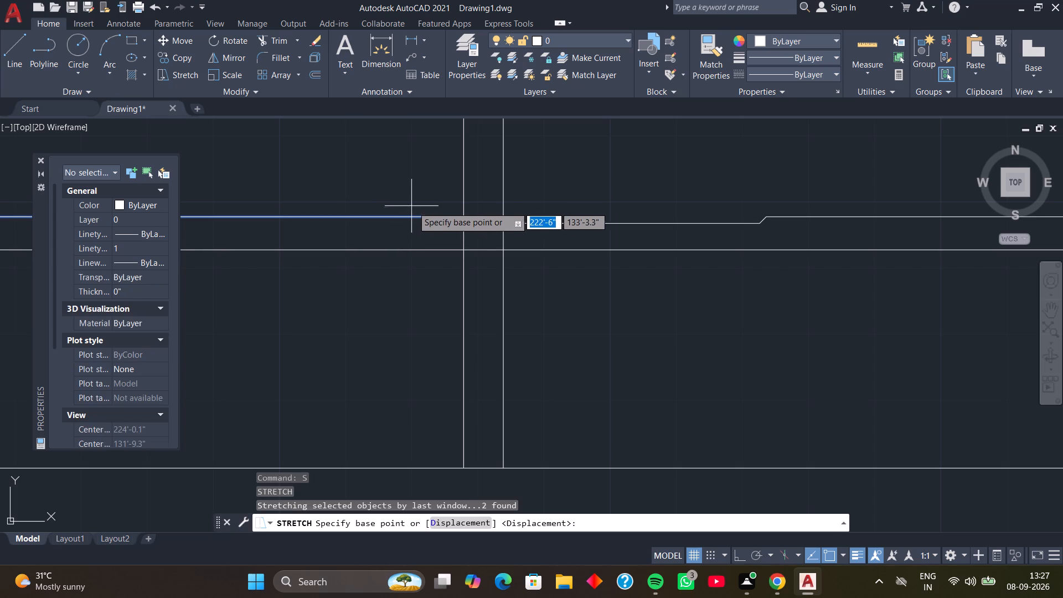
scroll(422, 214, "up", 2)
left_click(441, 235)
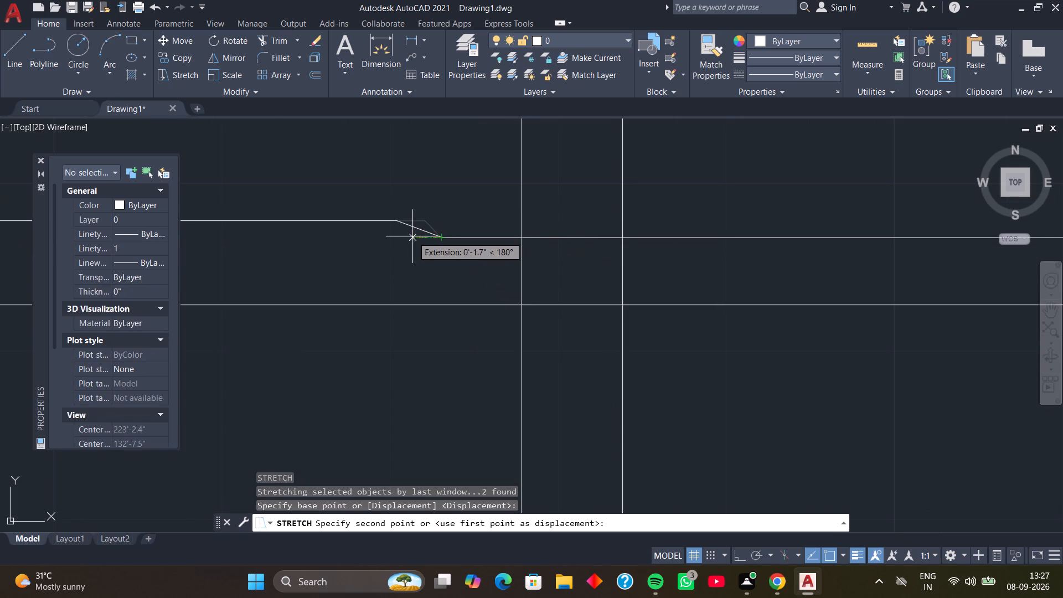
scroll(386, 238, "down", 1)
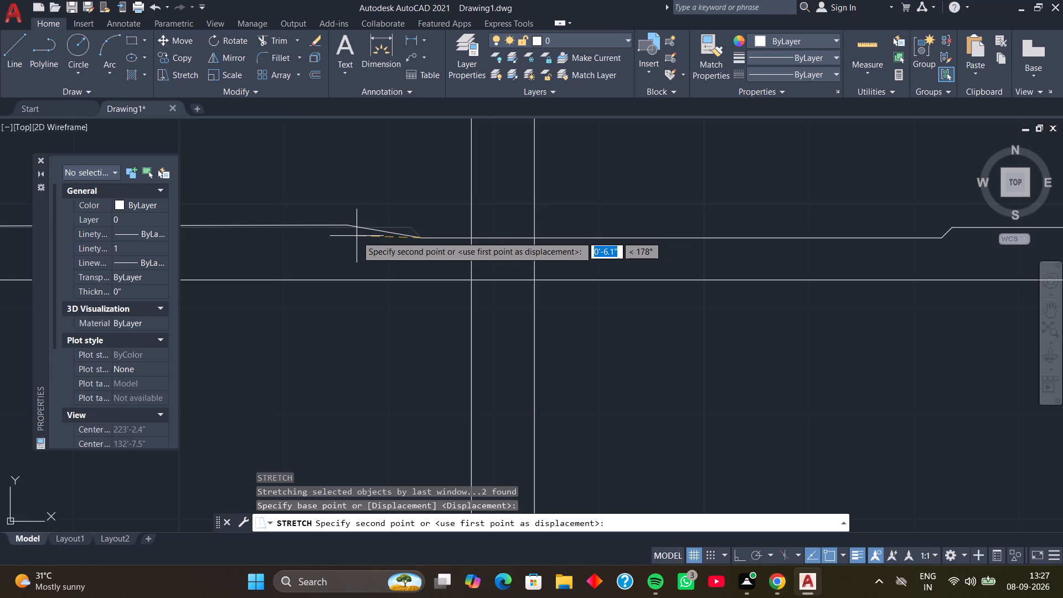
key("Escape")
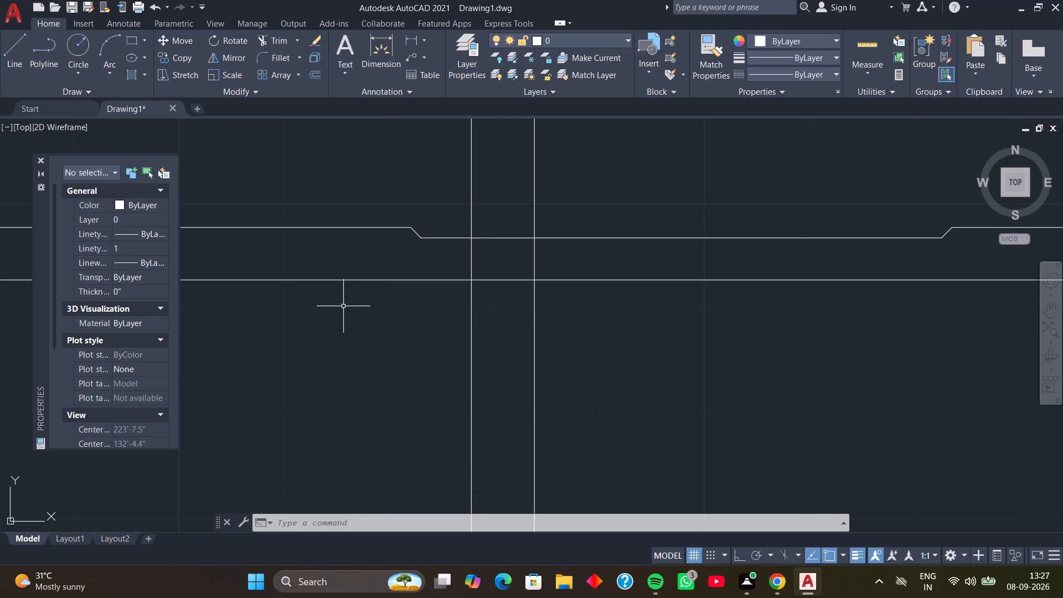
Examine the left crank of the bar line and its spacing from the vertical pair in the rectangular view.
scroll(328, 259, "down", 2)
middle_click_drag(328, 255, 344, 252)
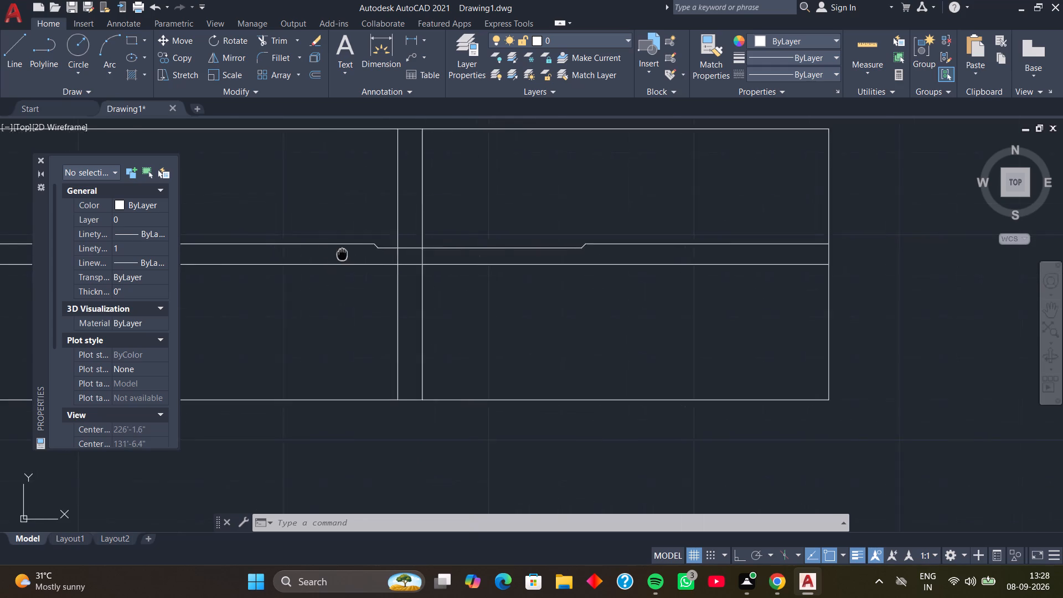
middle_click_drag(344, 252, 396, 247)
middle_click_drag(387, 244, 439, 258)
middle_click_drag(449, 257, 477, 261)
scroll(491, 259, "up", 3)
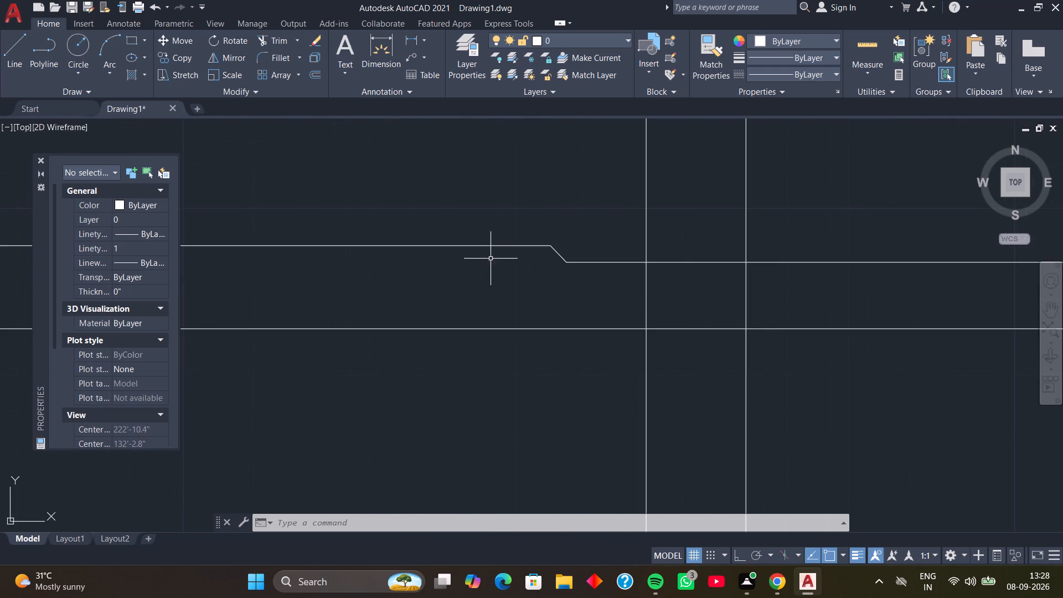
middle_click_drag(493, 262, 457, 254)
scroll(468, 261, "down", 1)
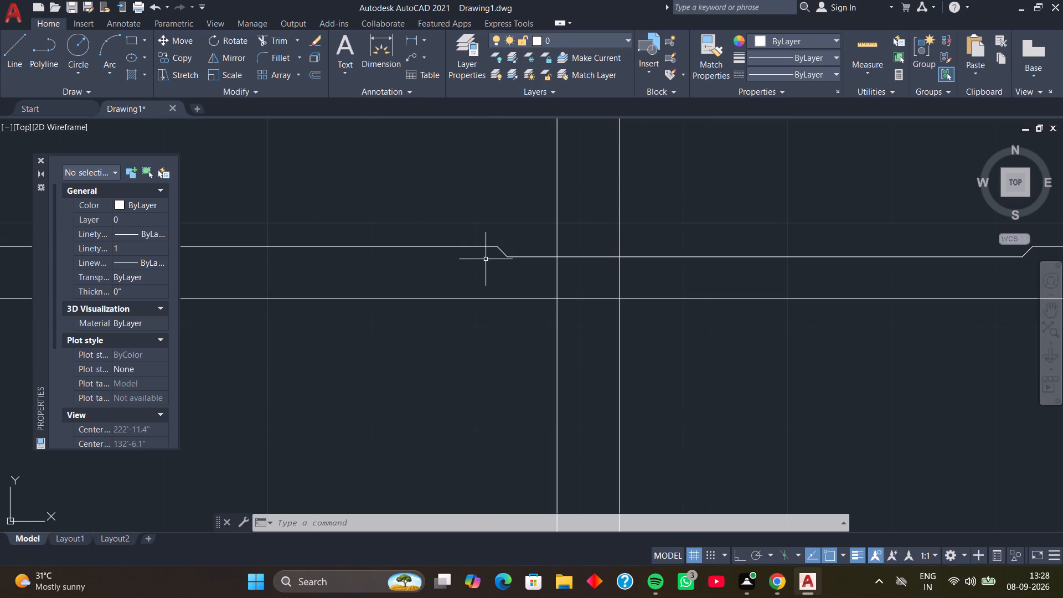
scroll(497, 241, "down", 1)
middle_click_drag(496, 237, 497, 198)
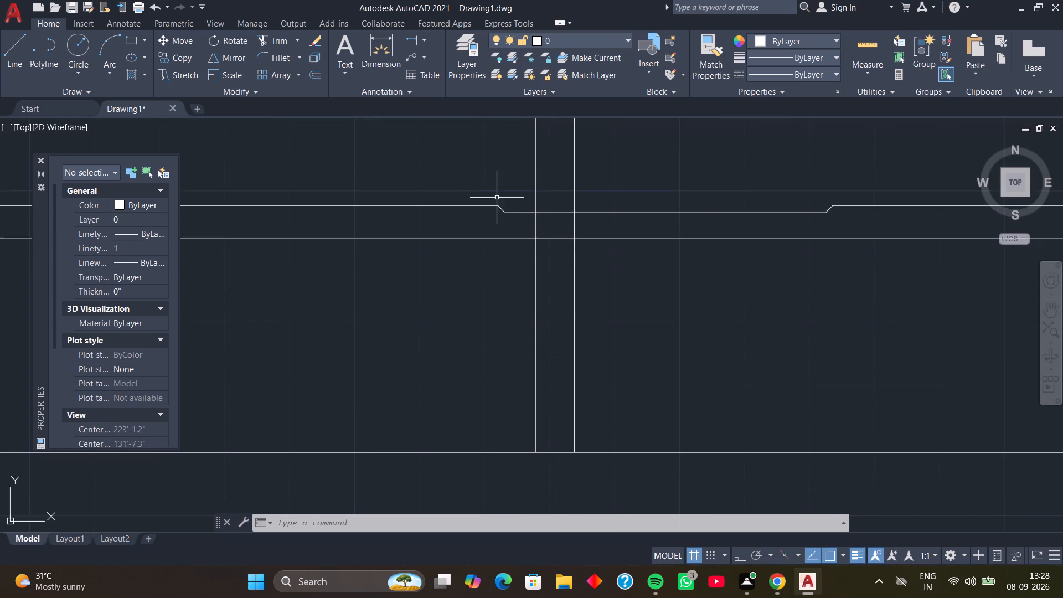
scroll(494, 202, "up", 3)
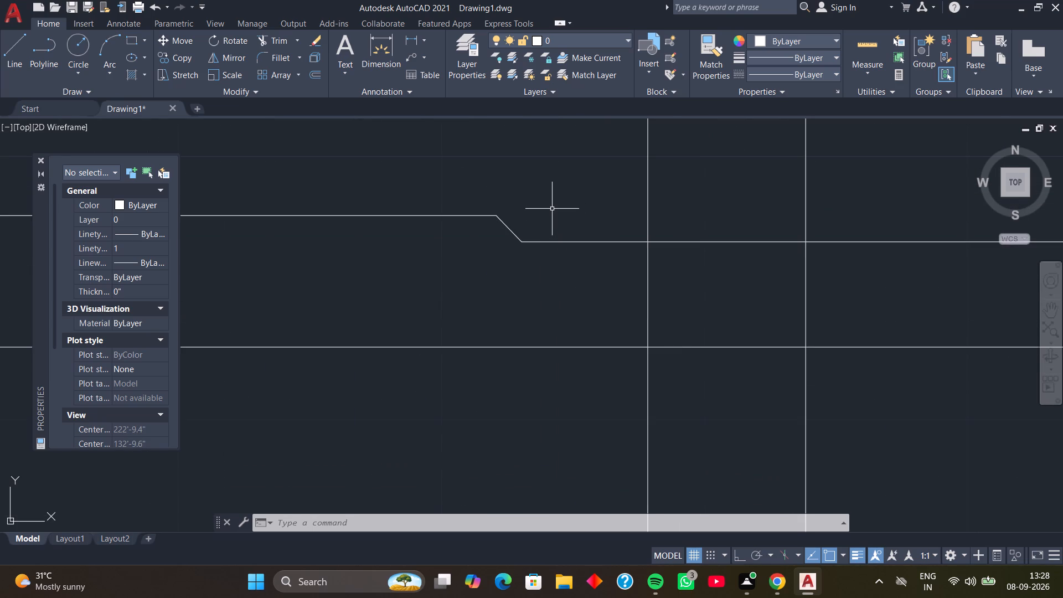
Extend the lower horizontal segment of the cranked line leftward to the rectangle's left edge.
key("e")
type("X")
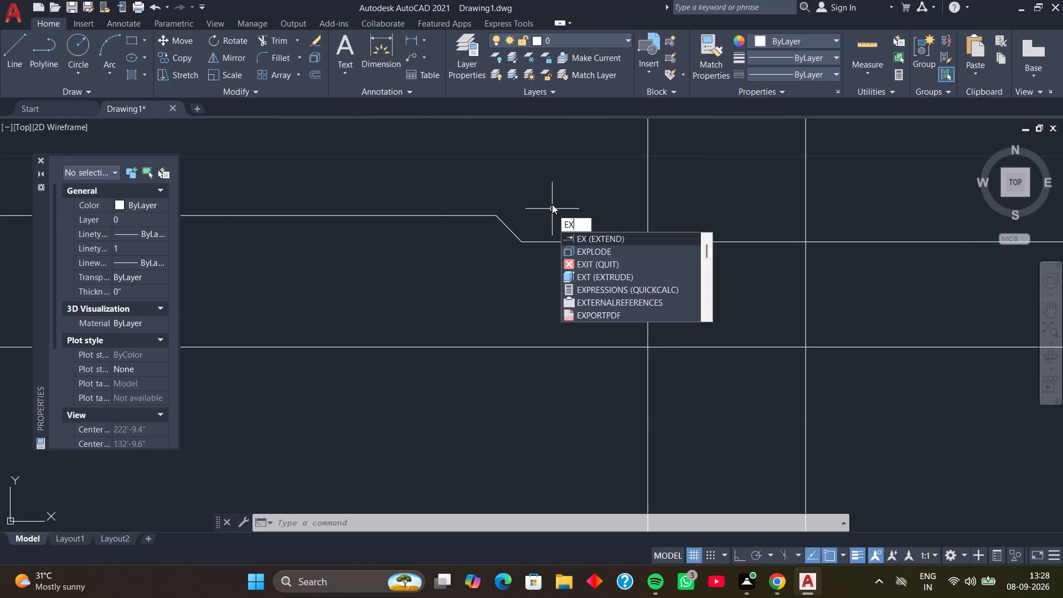
key("space")
scroll(550, 208, "down", 5)
middle_click_drag(550, 199, 567, 201)
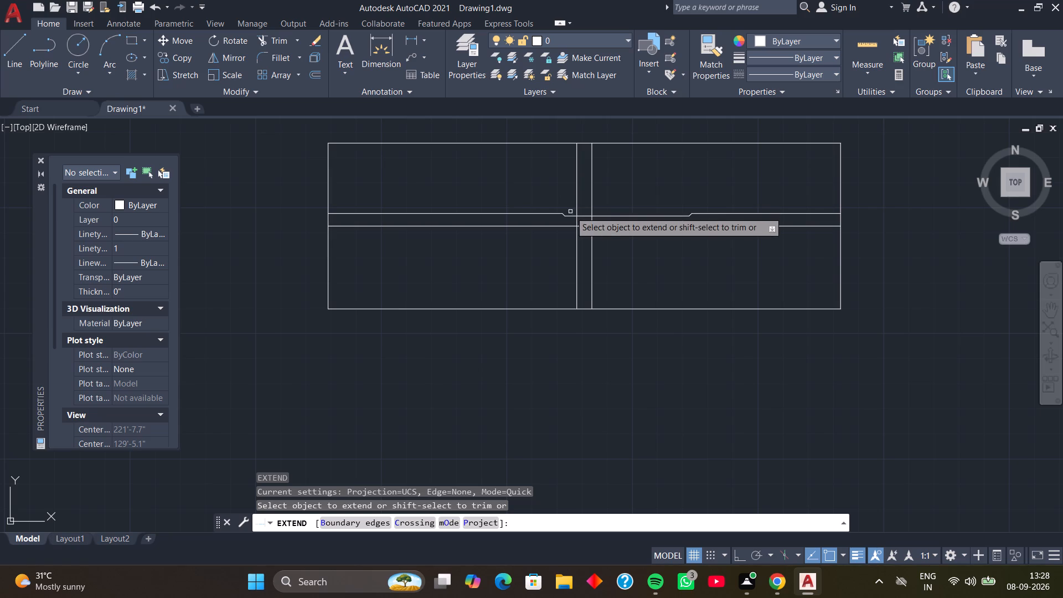
left_click(573, 217)
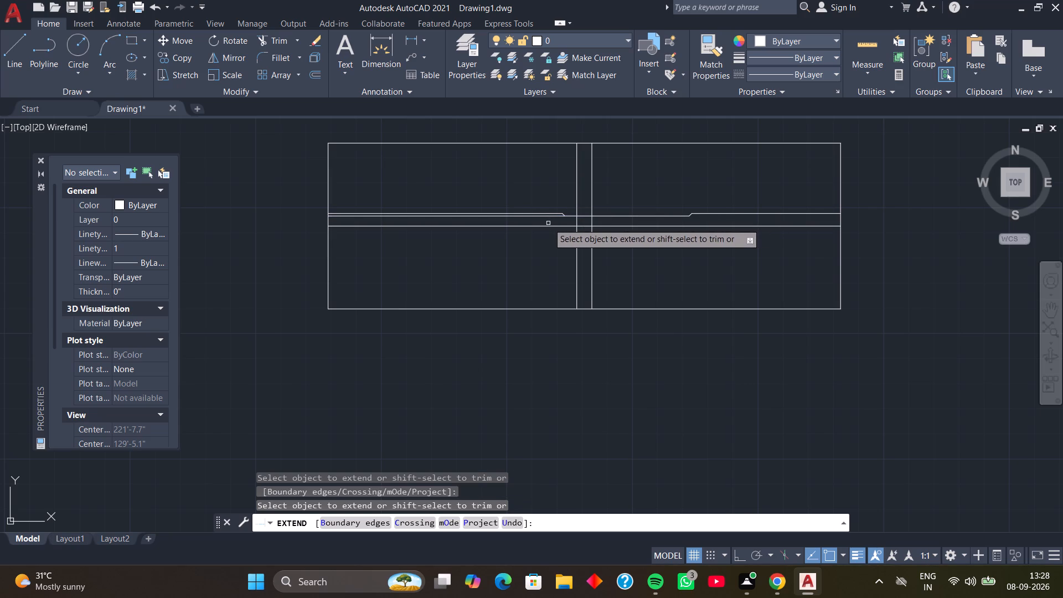
key("space")
Move the left short diagonal horizontally by its lower end to the midpoint of the extended lower line, with Ortho on.
scroll(548, 219, "up", 5)
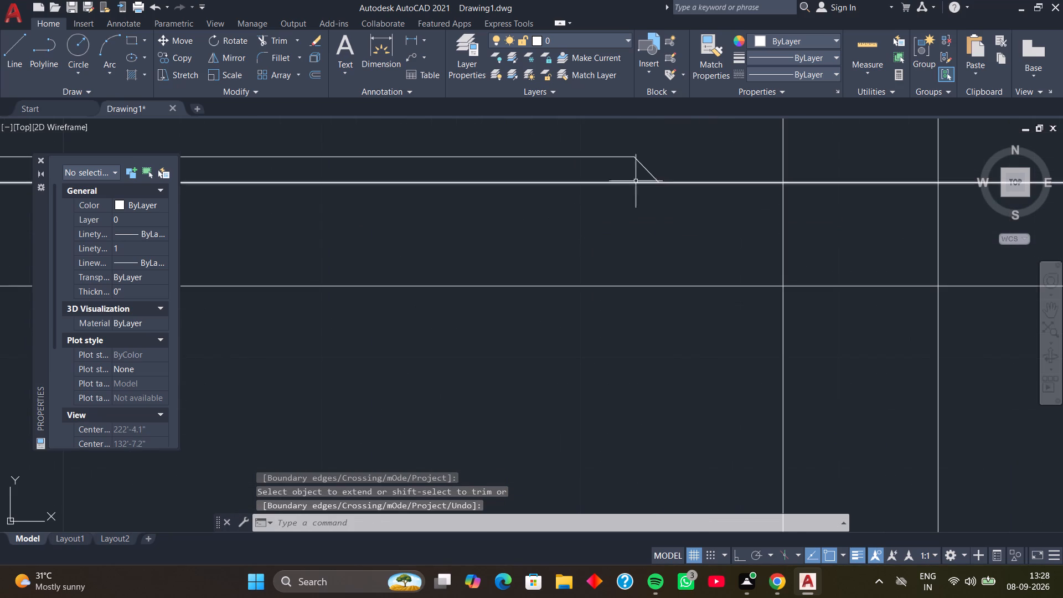
left_click(644, 170)
type("M")
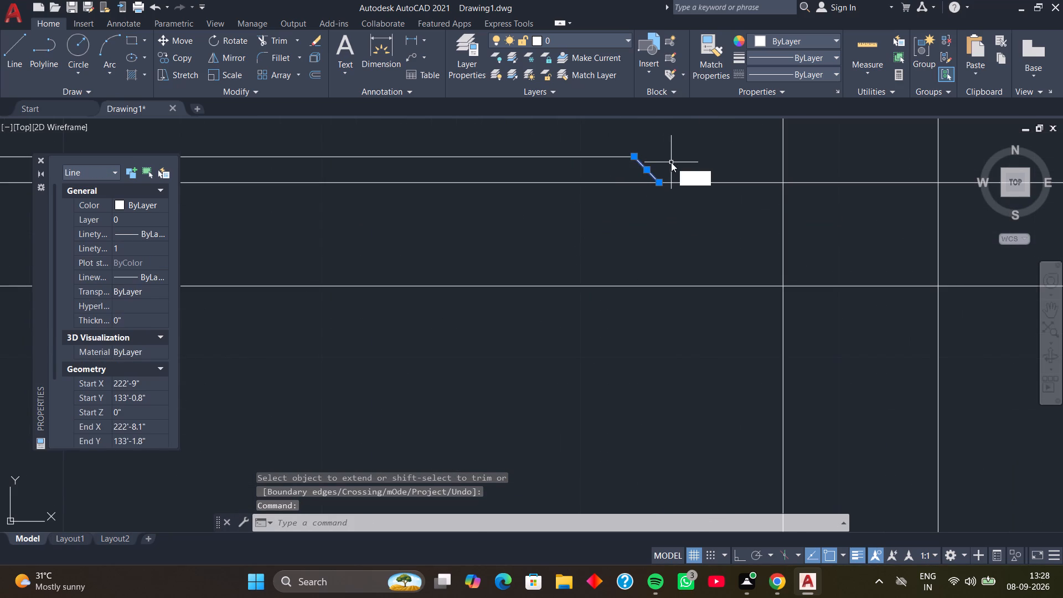
key("space")
left_click(659, 183)
scroll(517, 185, "down", 2)
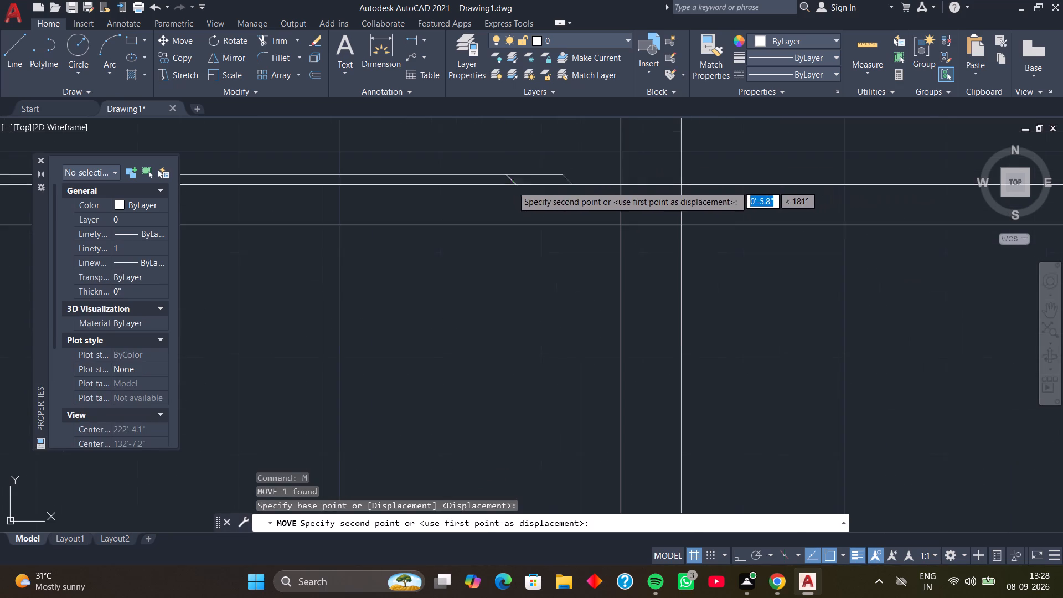
middle_click_drag(463, 183, 510, 179)
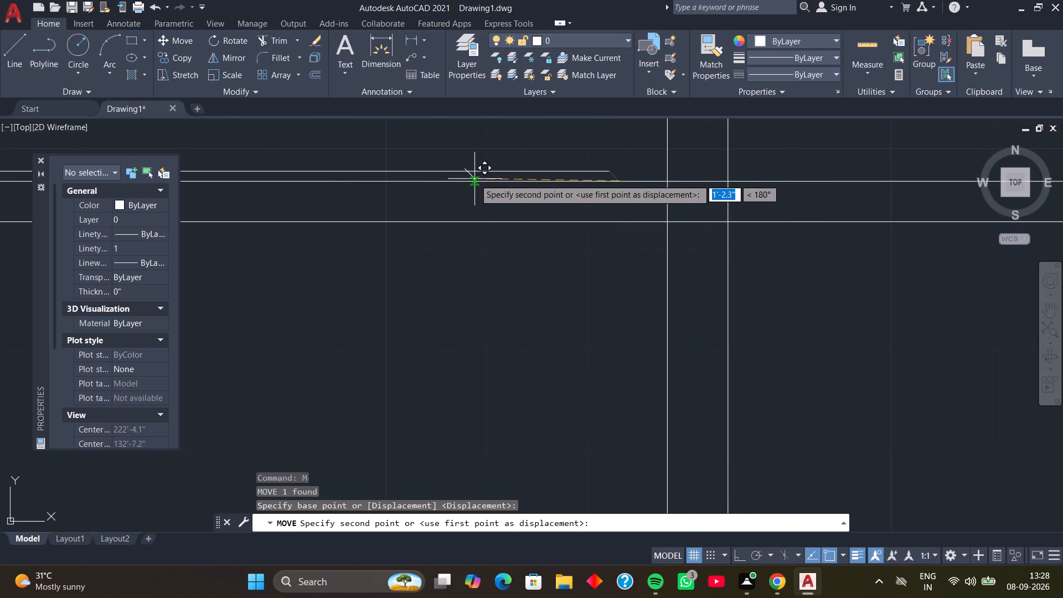
key("F8")
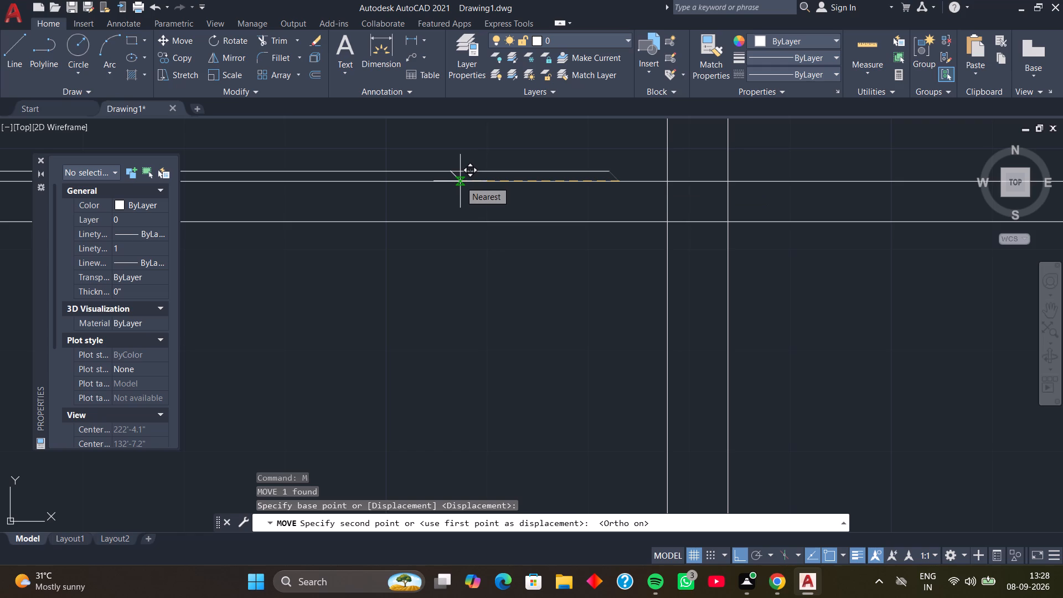
left_click(398, 179)
scroll(388, 191, "up", 3)
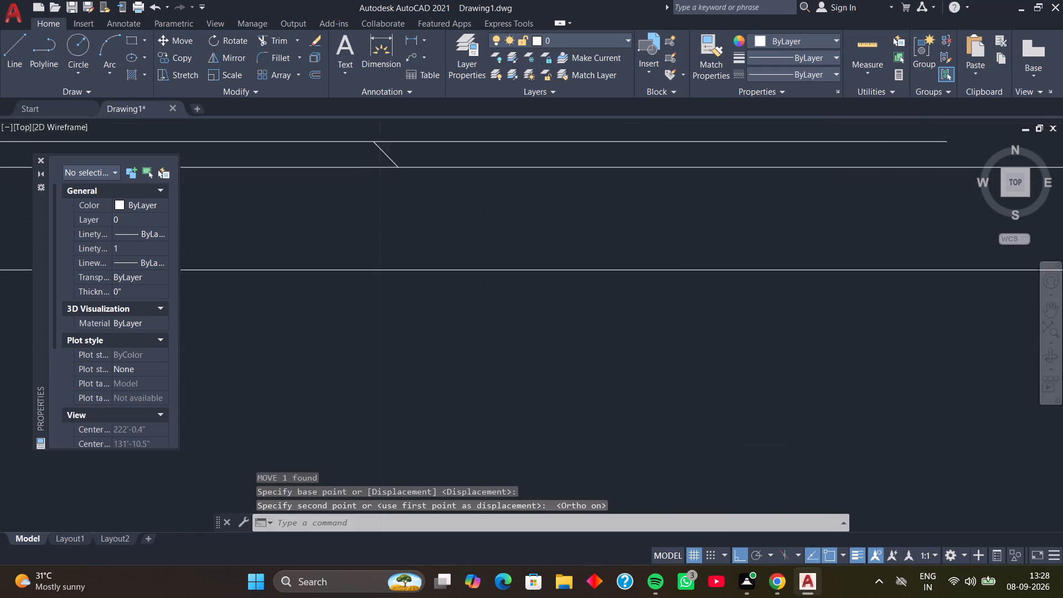
middle_click_drag(407, 195, 332, 267)
scroll(378, 225, "down", 2)
middle_click_drag(383, 220, 345, 240)
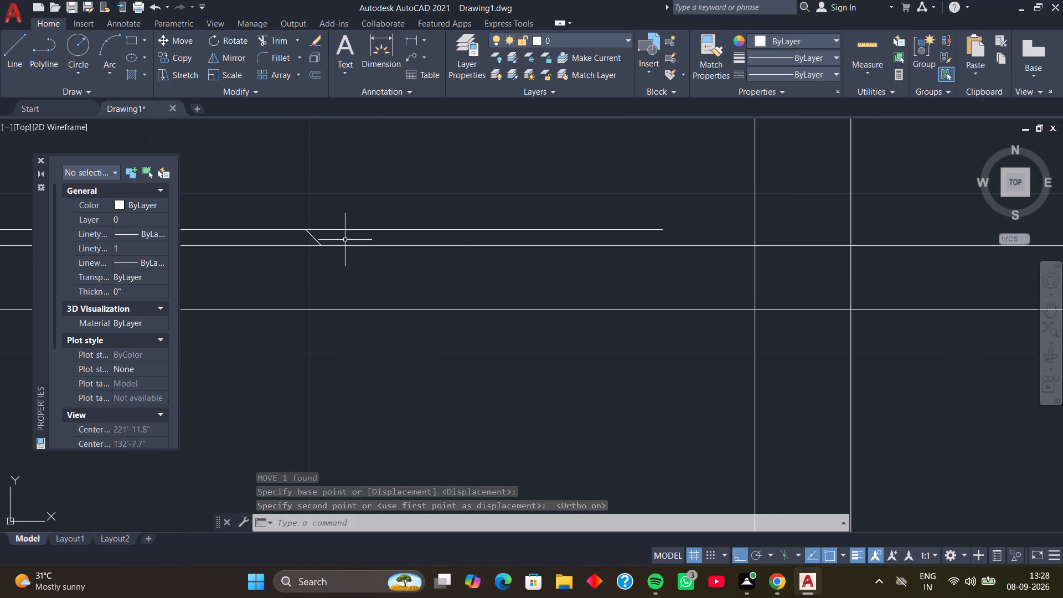
Trim the upper line right of the moved diagonal and the lower line left of it to restore a clean crank.
type("TR")
key("space")
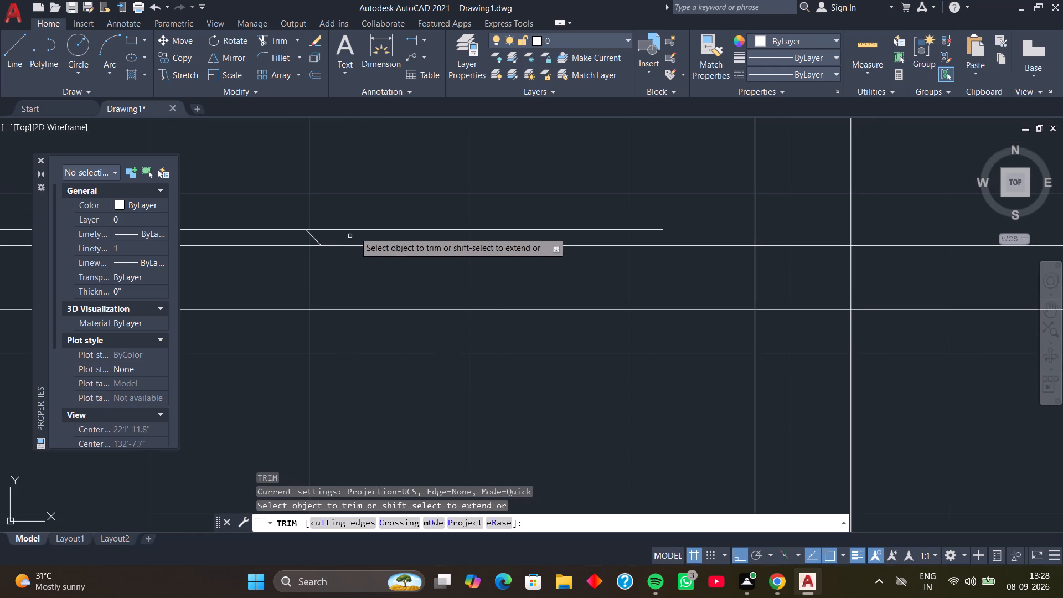
left_click(359, 229)
scroll(368, 218, "down", 4)
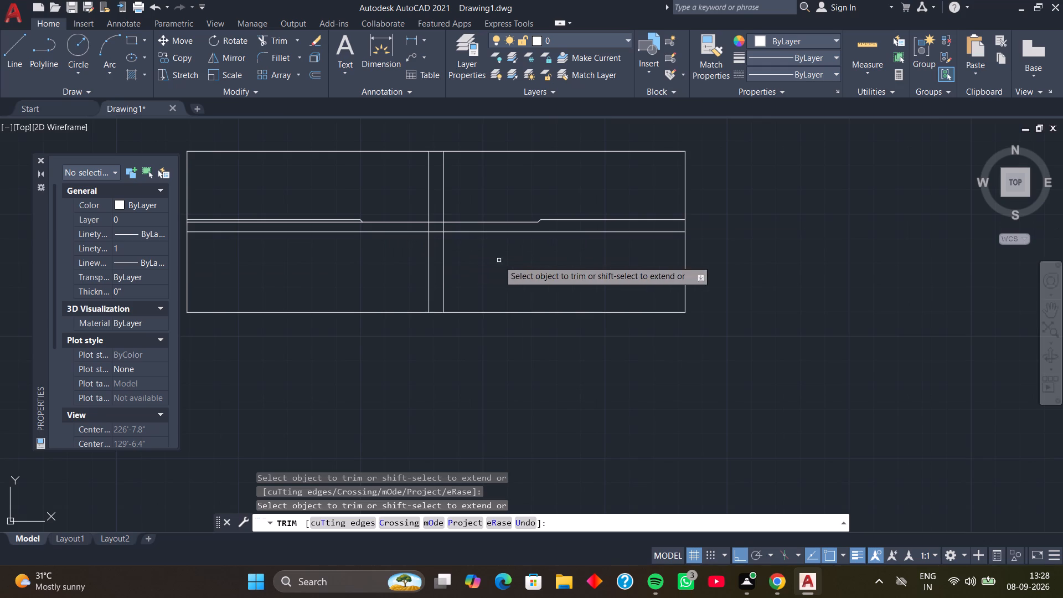
scroll(352, 235, "up", 3)
left_click(359, 183)
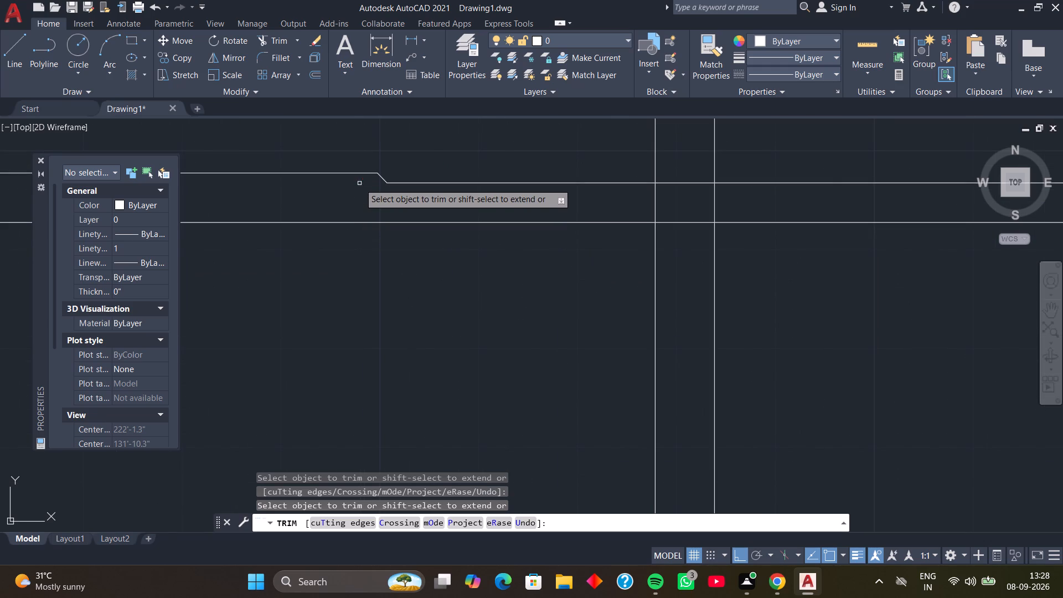
scroll(380, 200, "down", 3)
key("space")
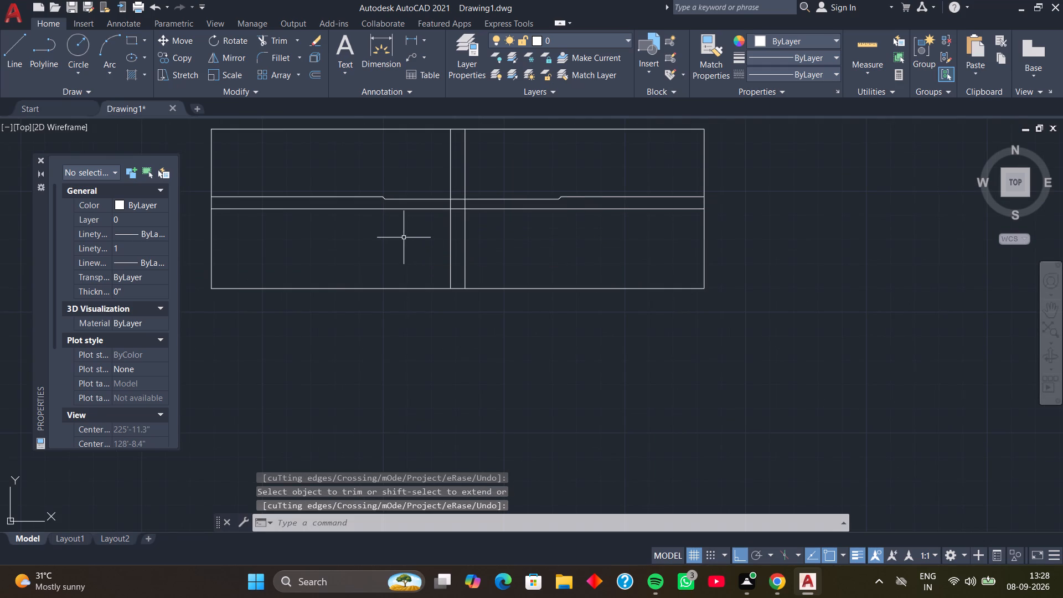
Offset the rectangle's left edge 6'2" inward using the Through option.
middle_click_drag(398, 235, 355, 267)
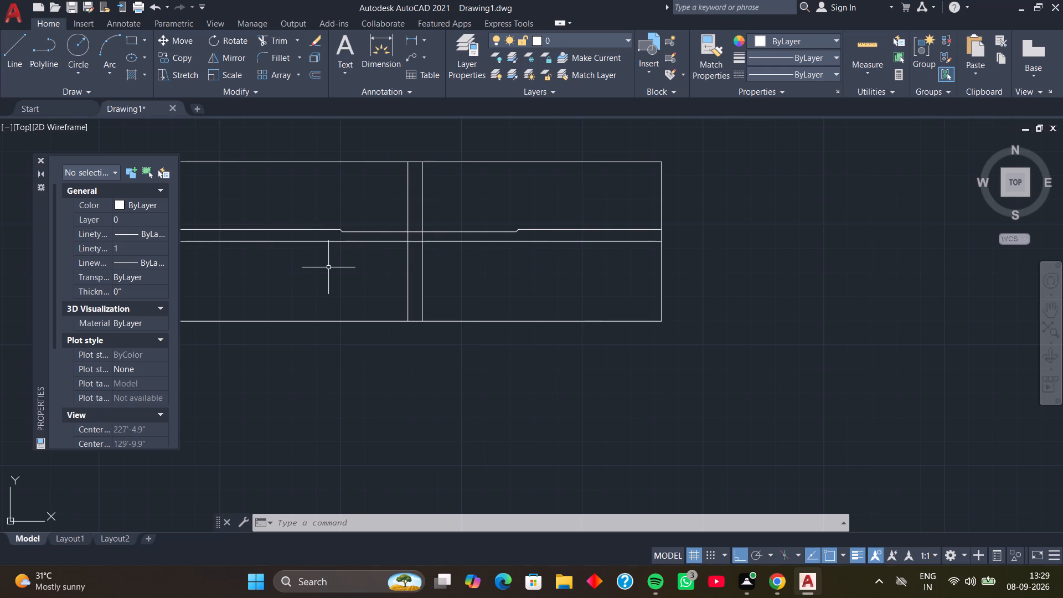
middle_click_drag(319, 264, 338, 261)
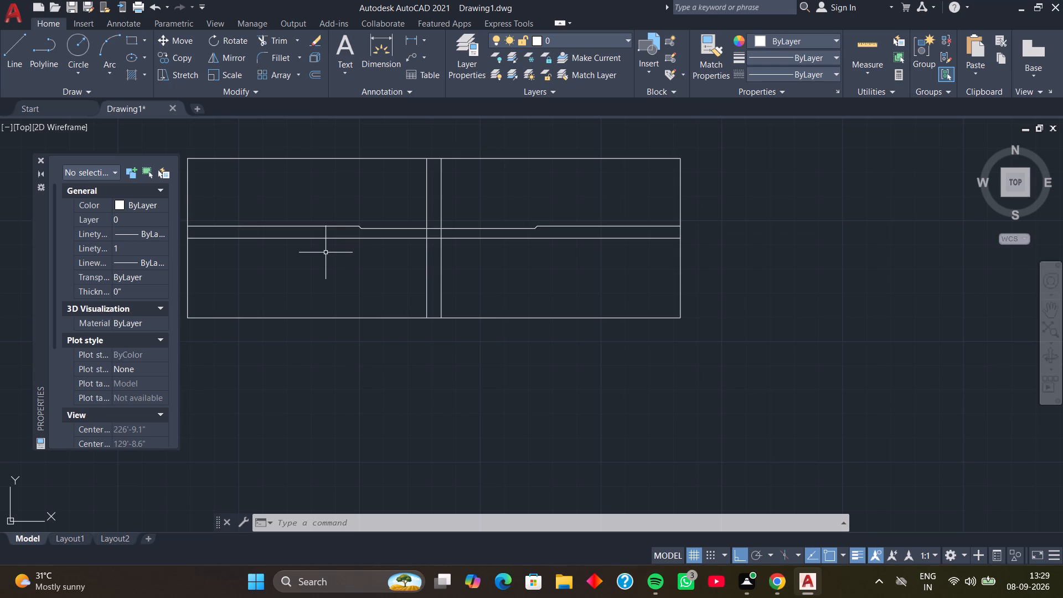
middle_click_drag(326, 254, 412, 290)
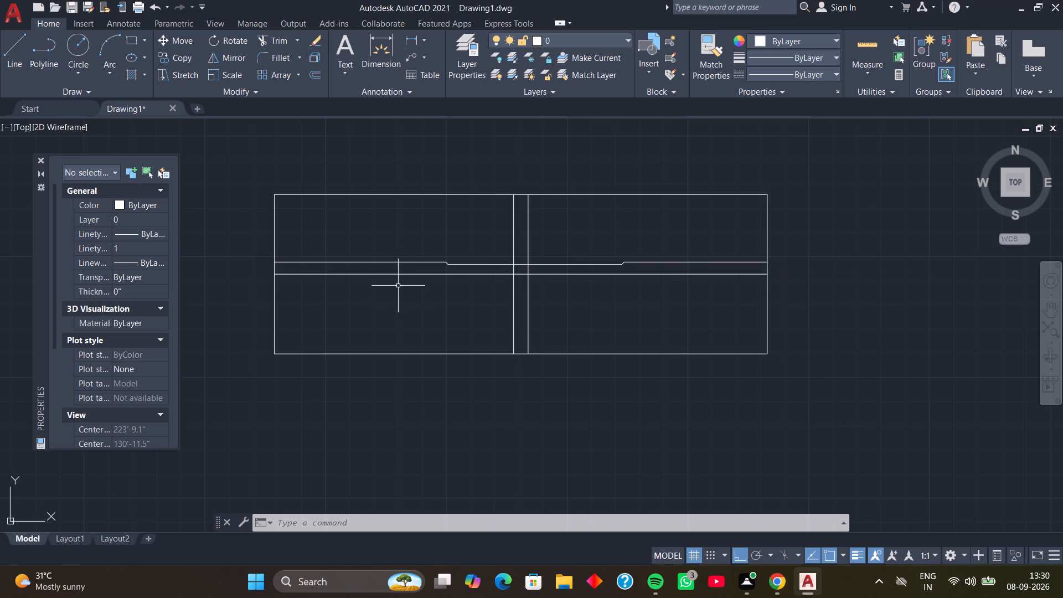
key("o")
key("space")
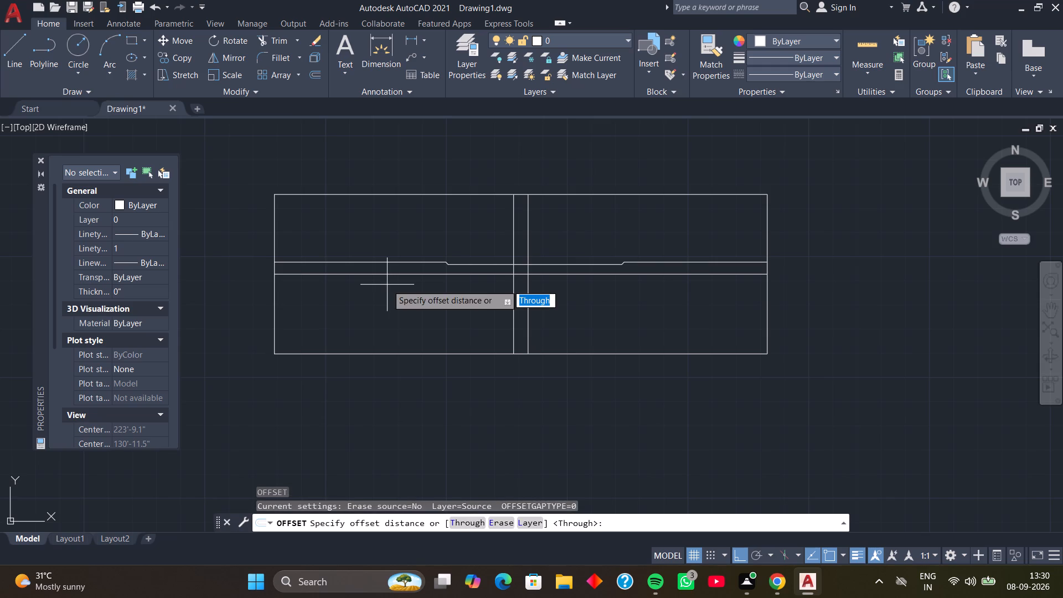
key("space")
left_click(274, 292)
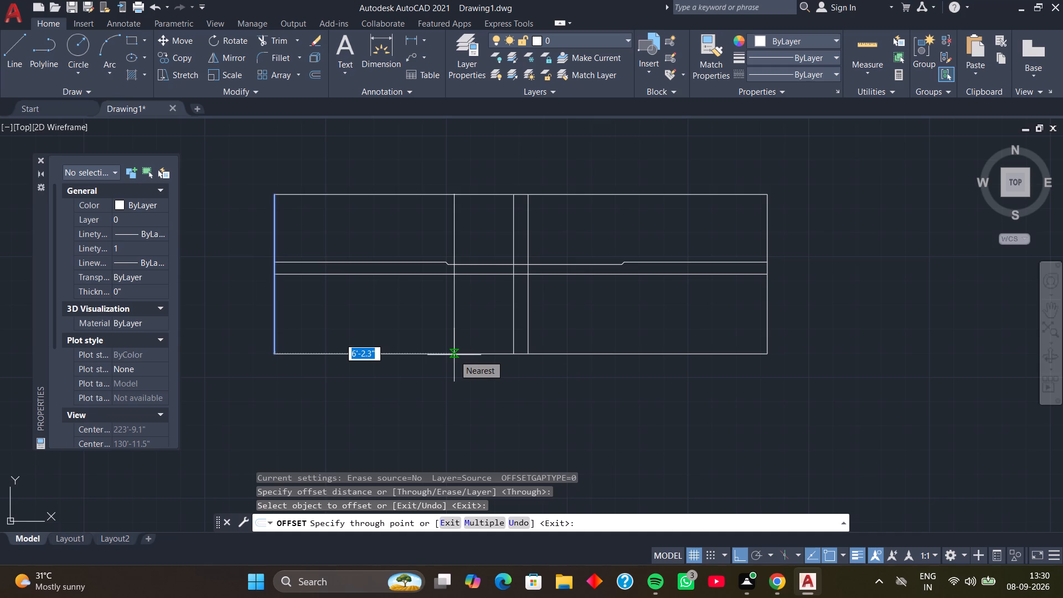
key("6")
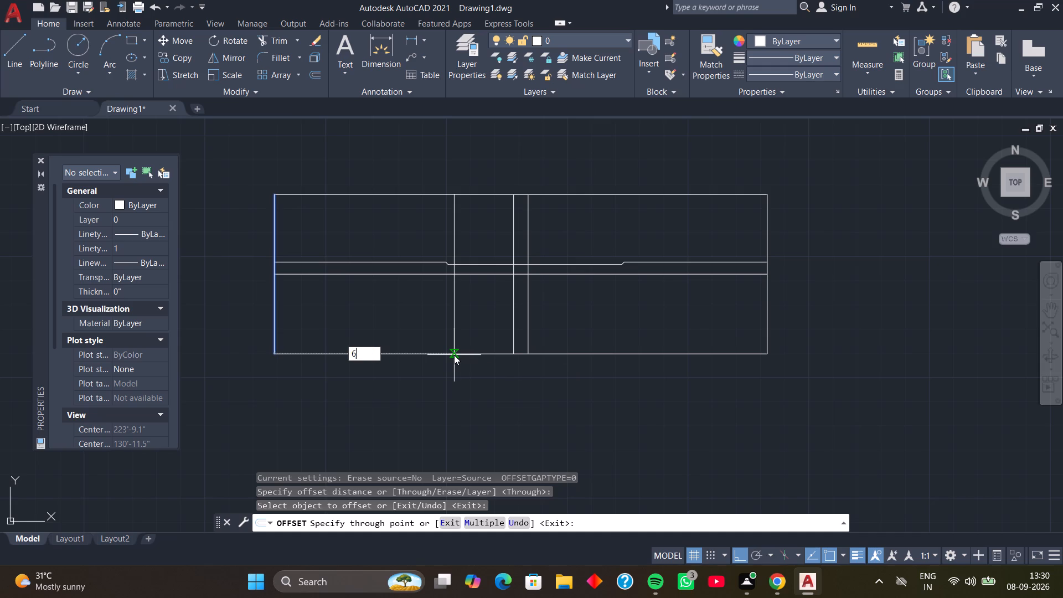
key("apostrophe")
key("2")
key("Return")
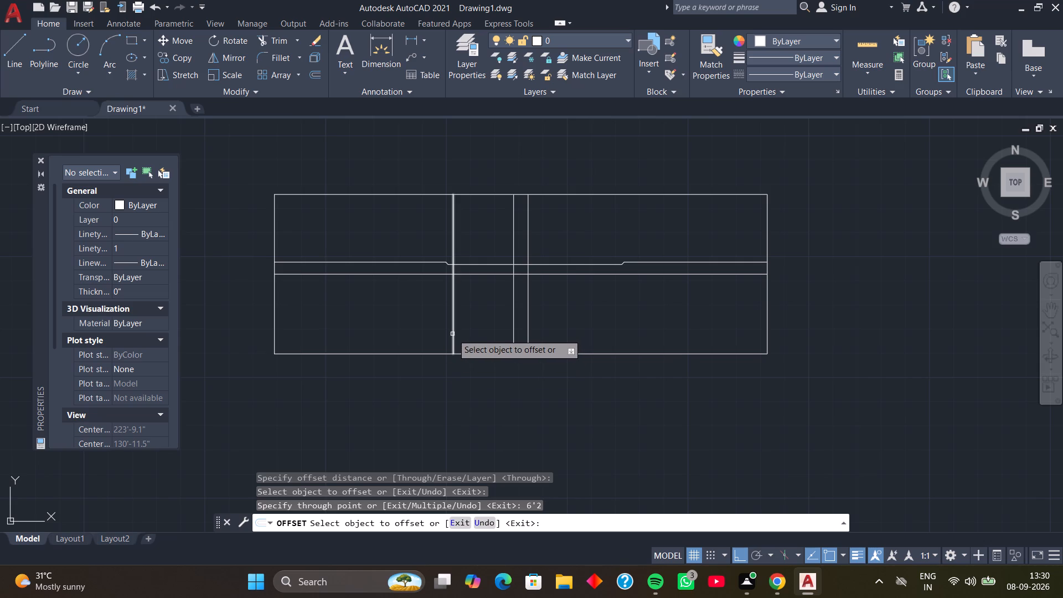
Offset the new vertical line 4" to the right, toward the existing vertical pair.
left_click(452, 334)
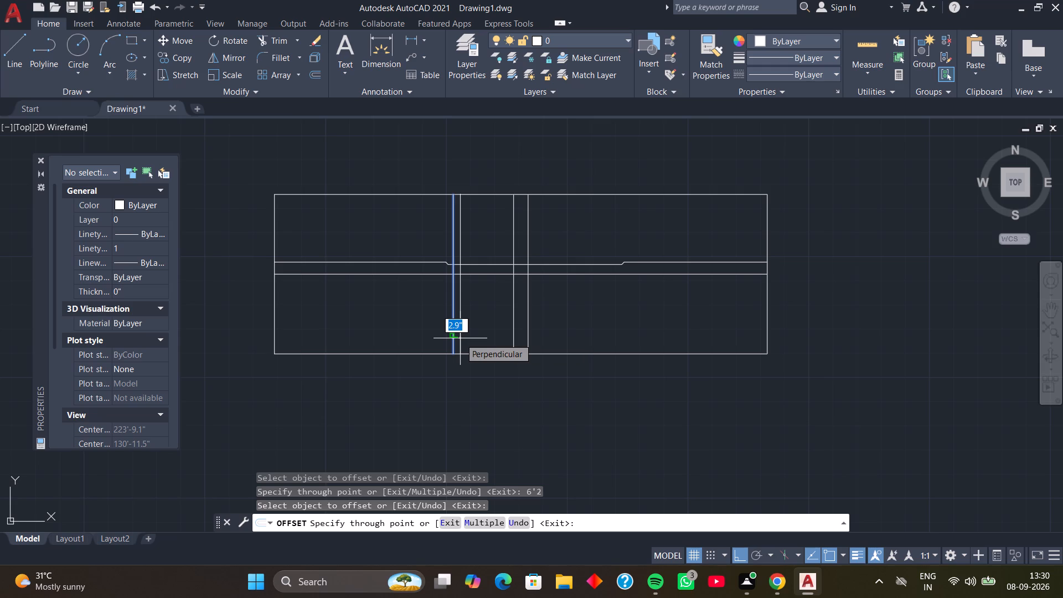
key("4")
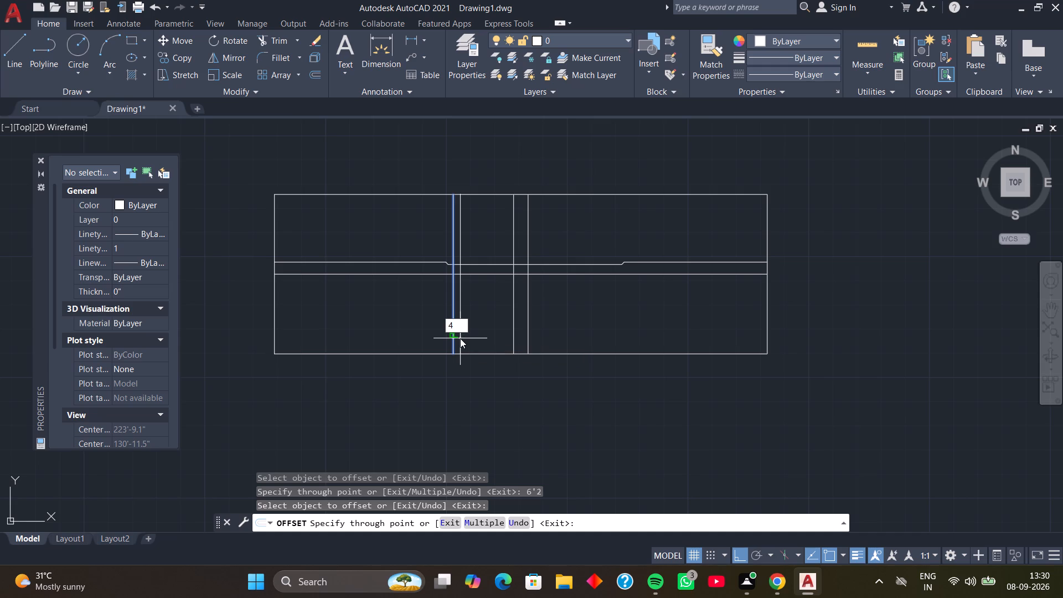
key("Return")
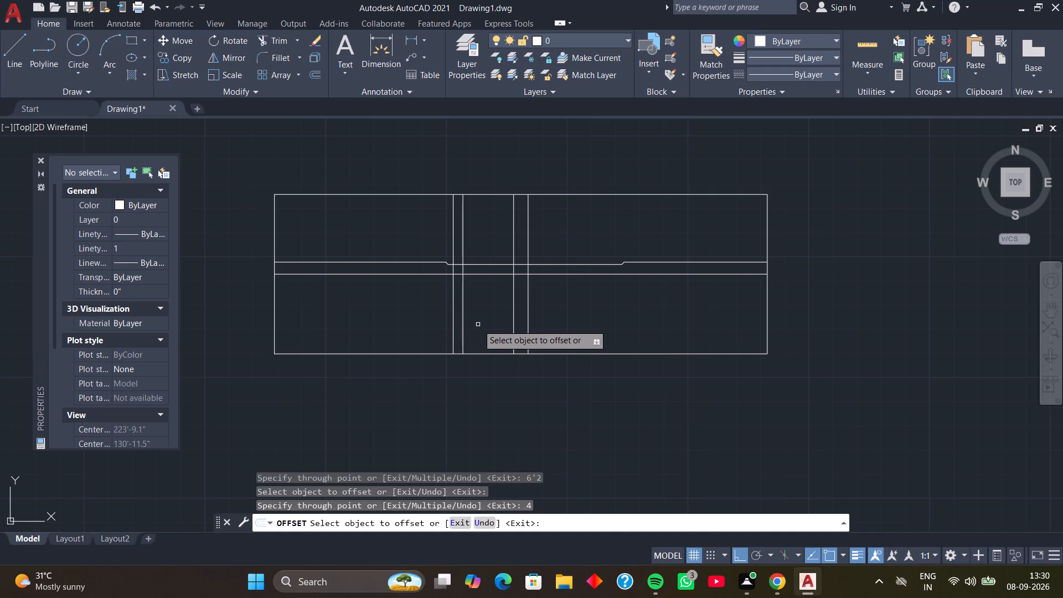
Offset the 4" offset line 3" back to the left, between the two new vertical lines.
scroll(470, 303, "up", 2)
middle_click_drag(477, 271, 468, 383)
middle_click_drag(465, 381, 481, 375)
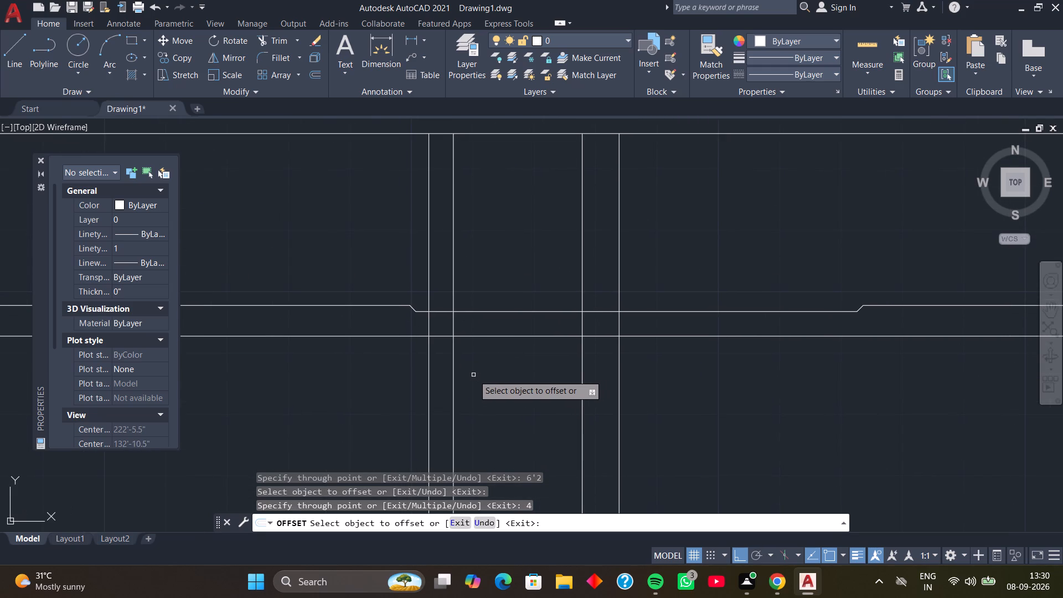
left_click(454, 372)
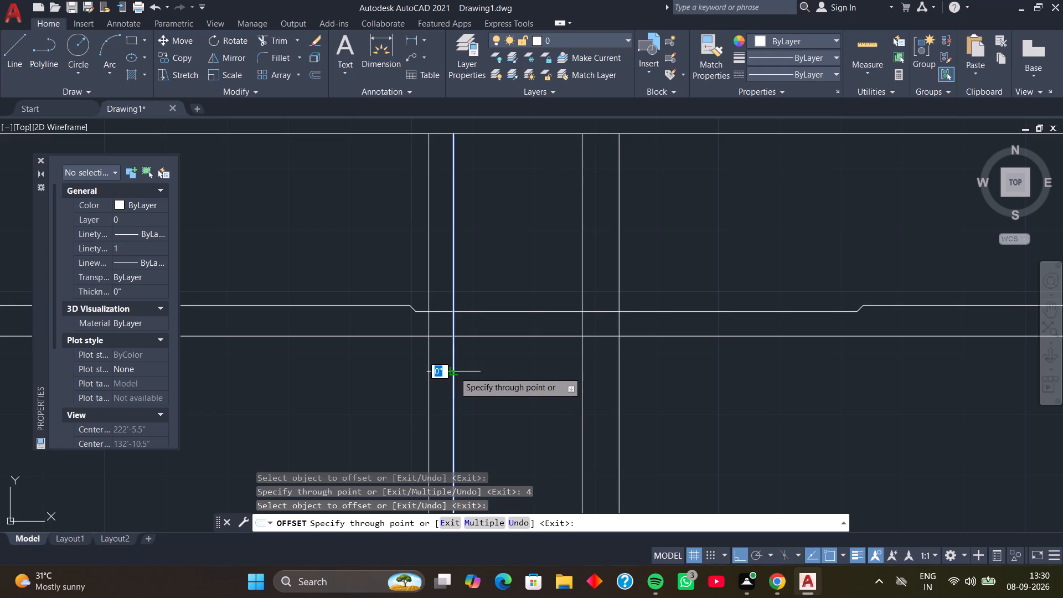
key("3")
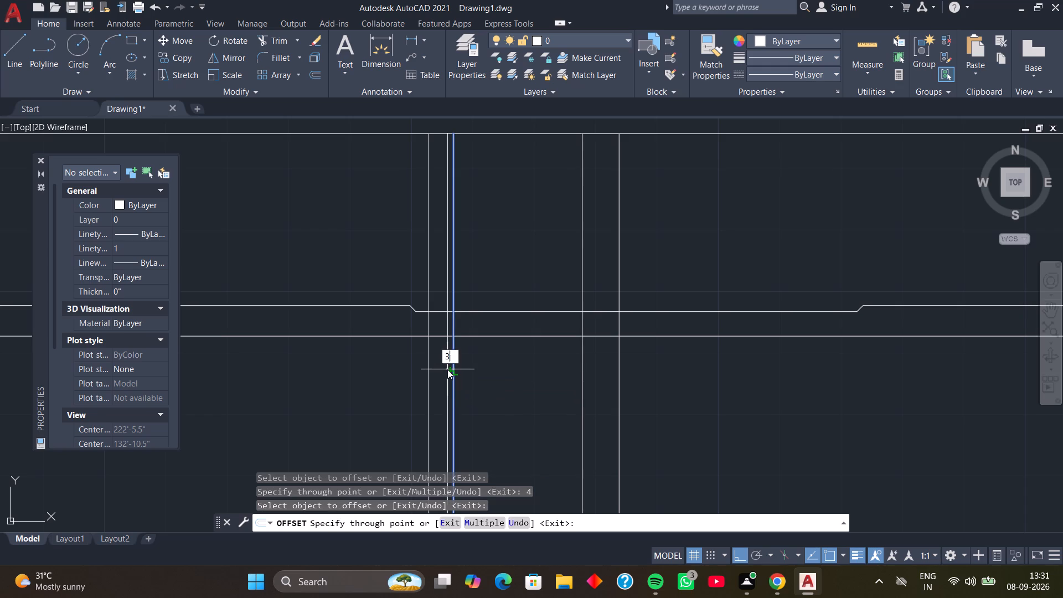
key("Return")
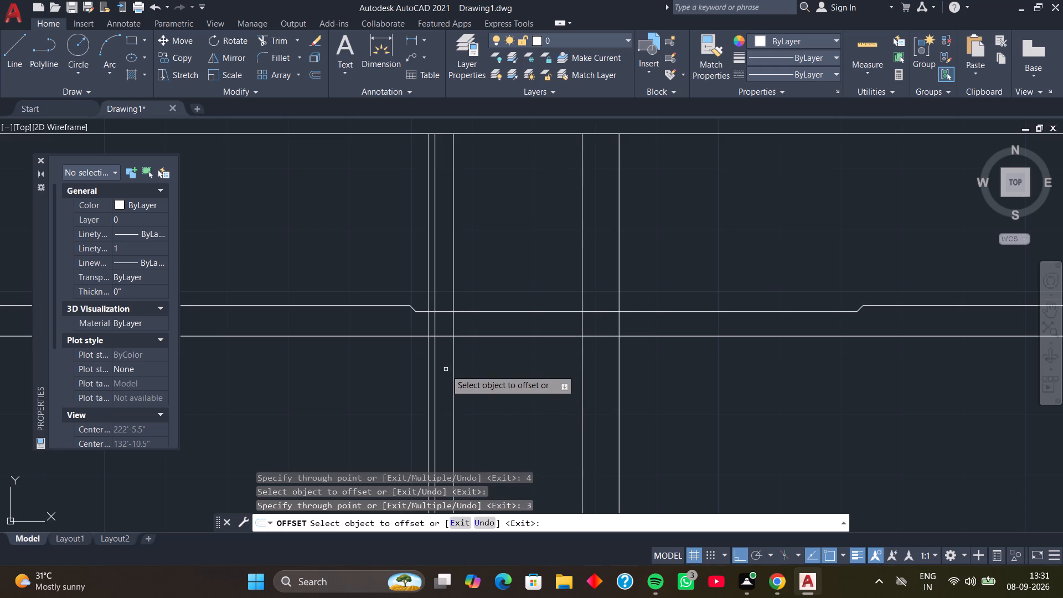
key("Escape")
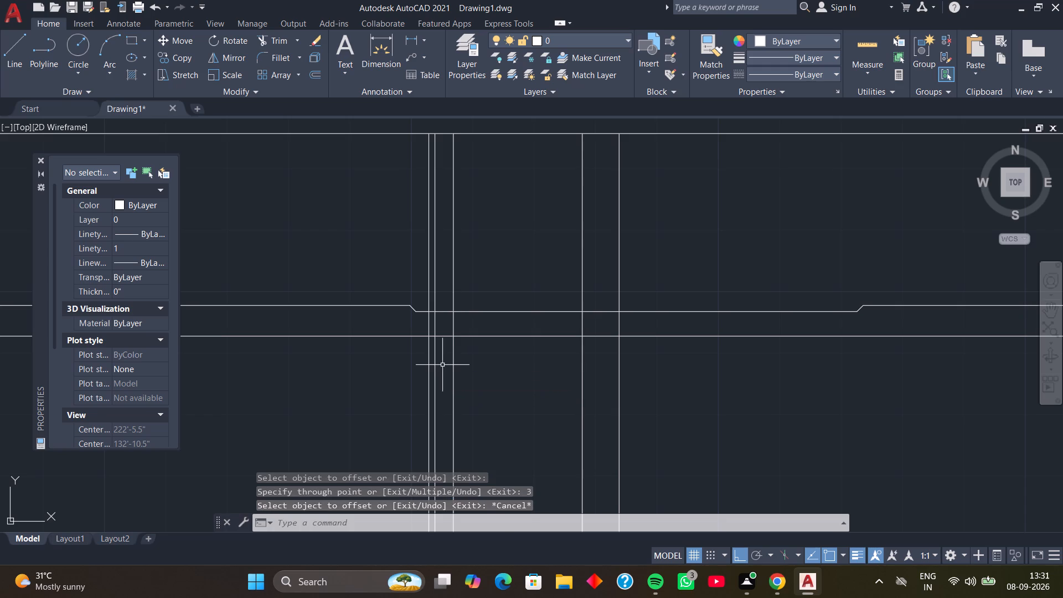
Delete the 3" offset line between the two new vertical lines.
left_click(432, 364)
double_click(434, 365)
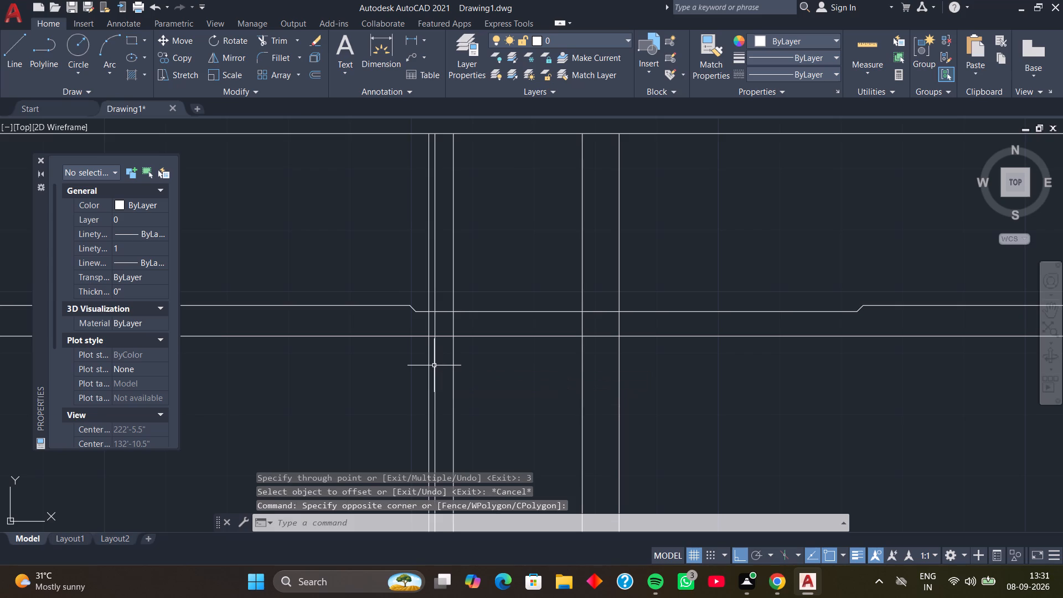
left_click(434, 368)
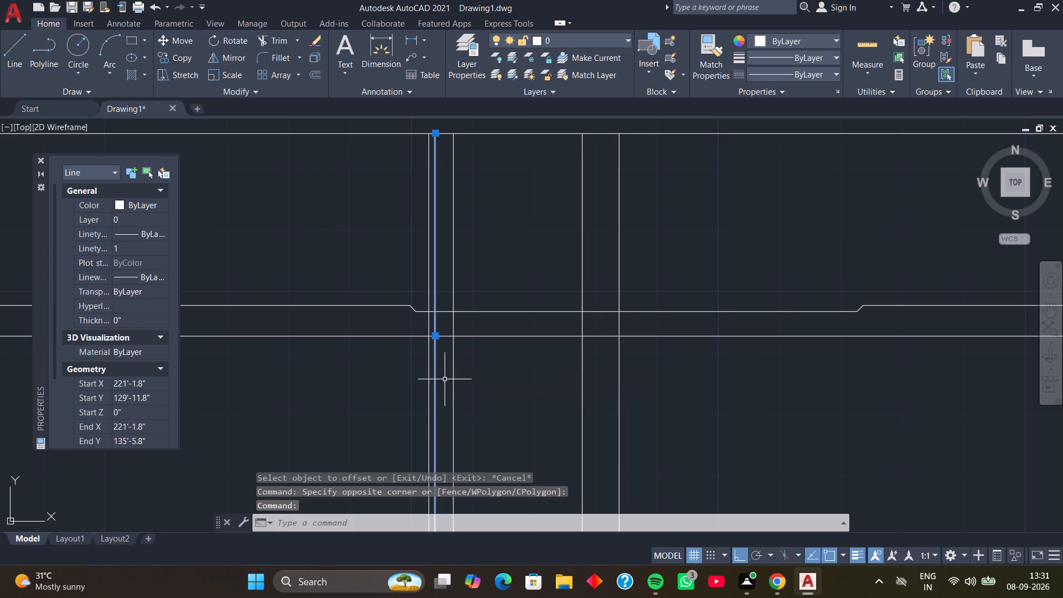
key("Delete")
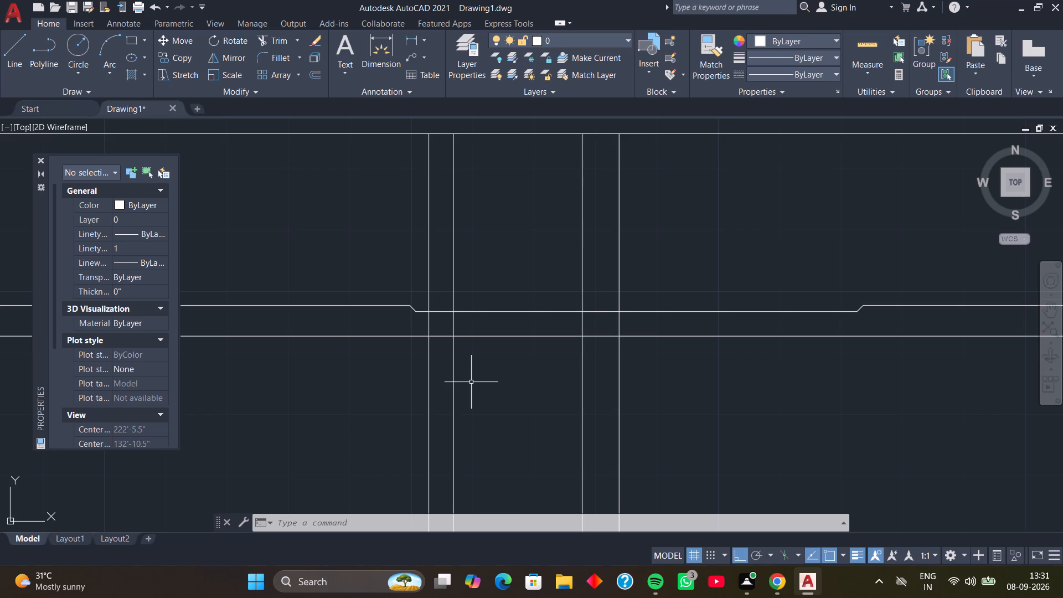
Offset the right line of the new vertical pair 1" to the left using the Through option.
scroll(471, 382, "down", 1)
middle_click_drag(471, 383, 467, 343)
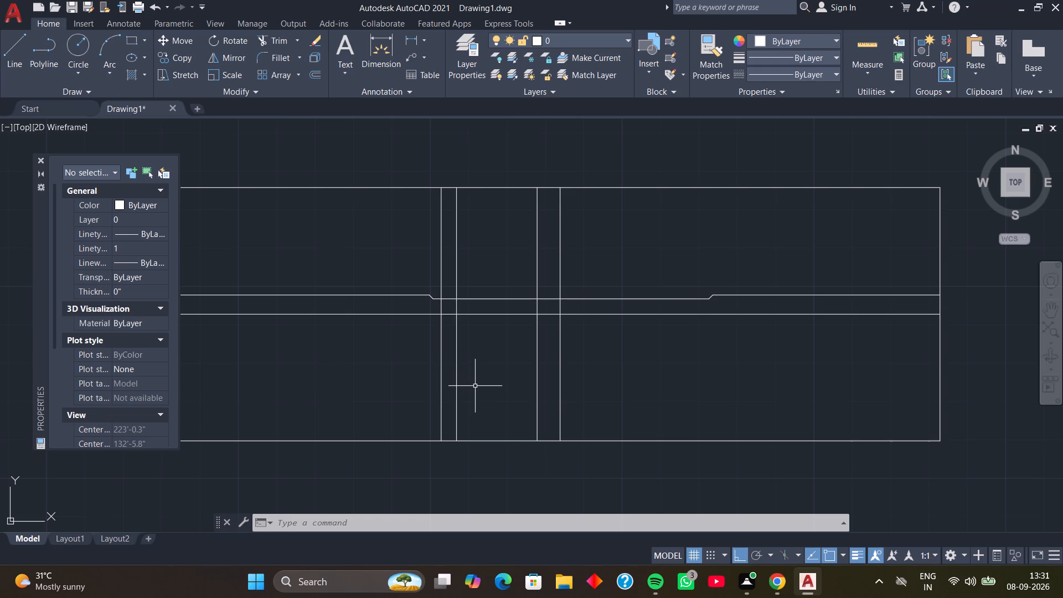
middle_click_drag(466, 388, 441, 388)
scroll(436, 371, "up", 1)
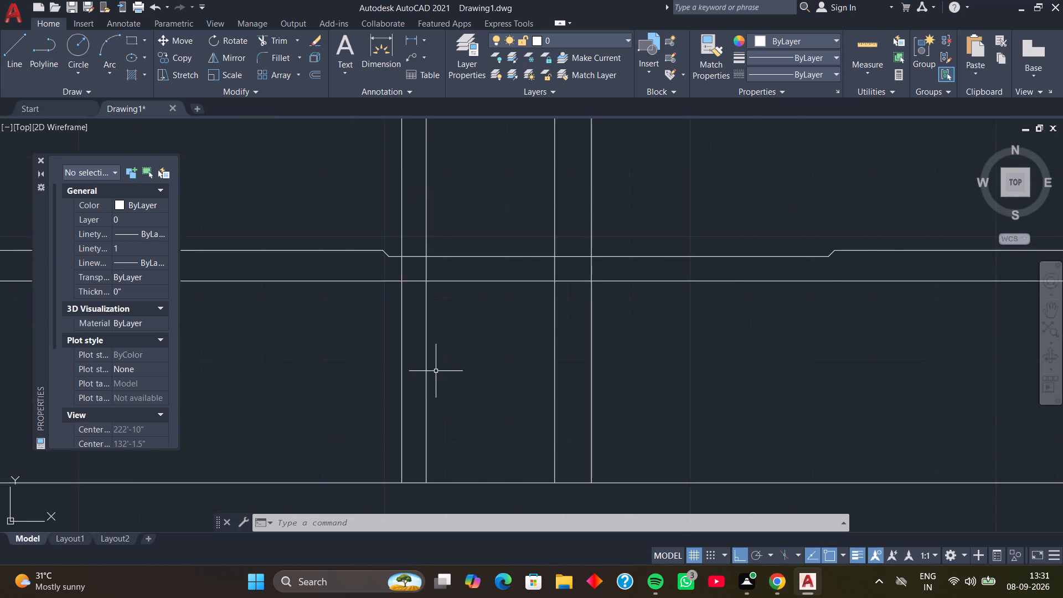
scroll(436, 371, "up", 1)
scroll(436, 371, "down", 1)
middle_click_drag(436, 371, 456, 416)
scroll(458, 411, "down", 1)
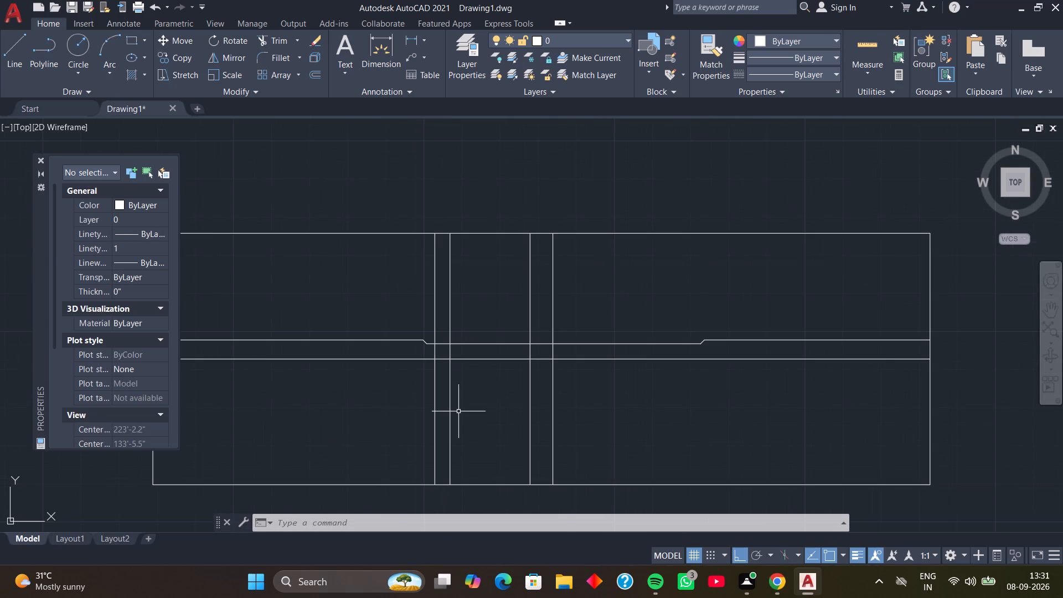
key("o")
key("space")
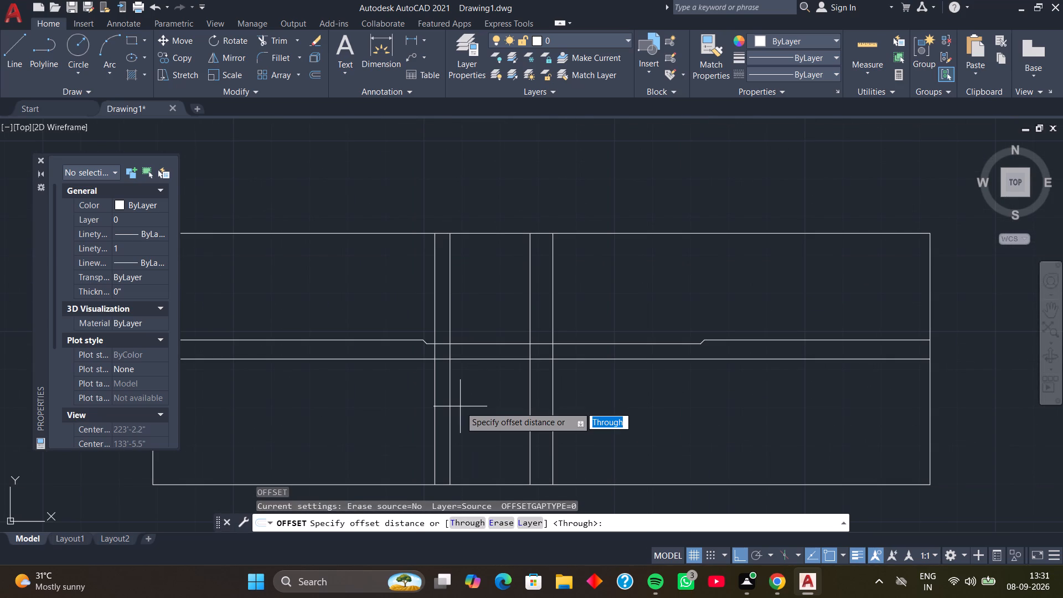
key("space")
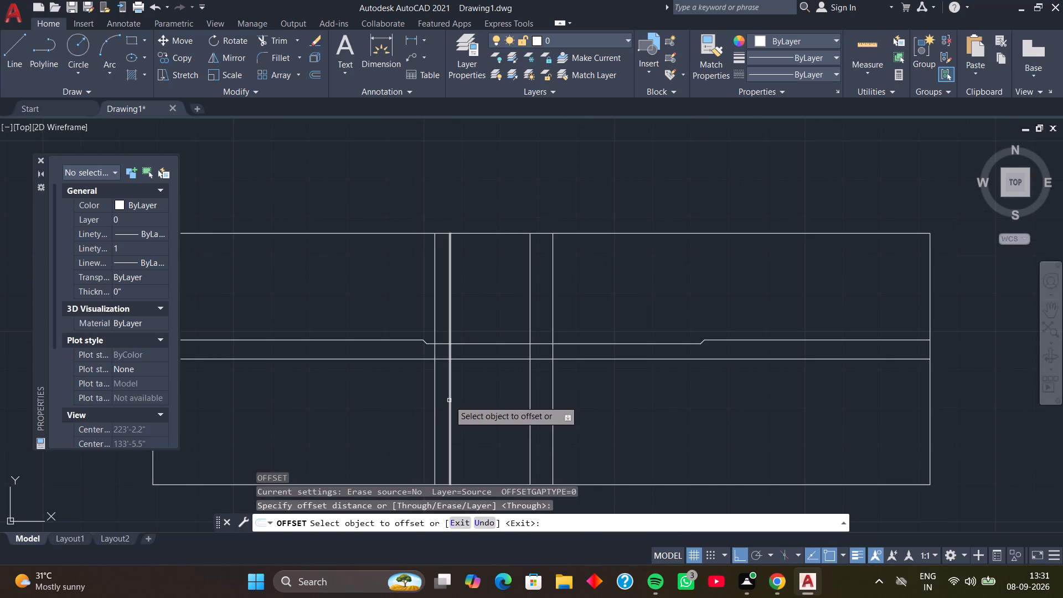
left_click(449, 400)
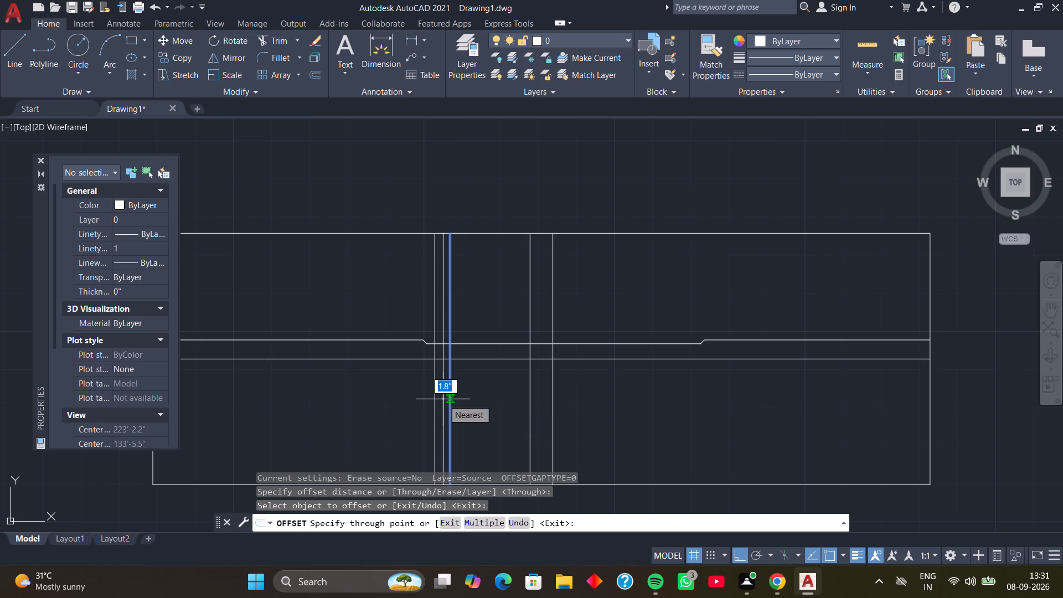
key("1")
key("Return")
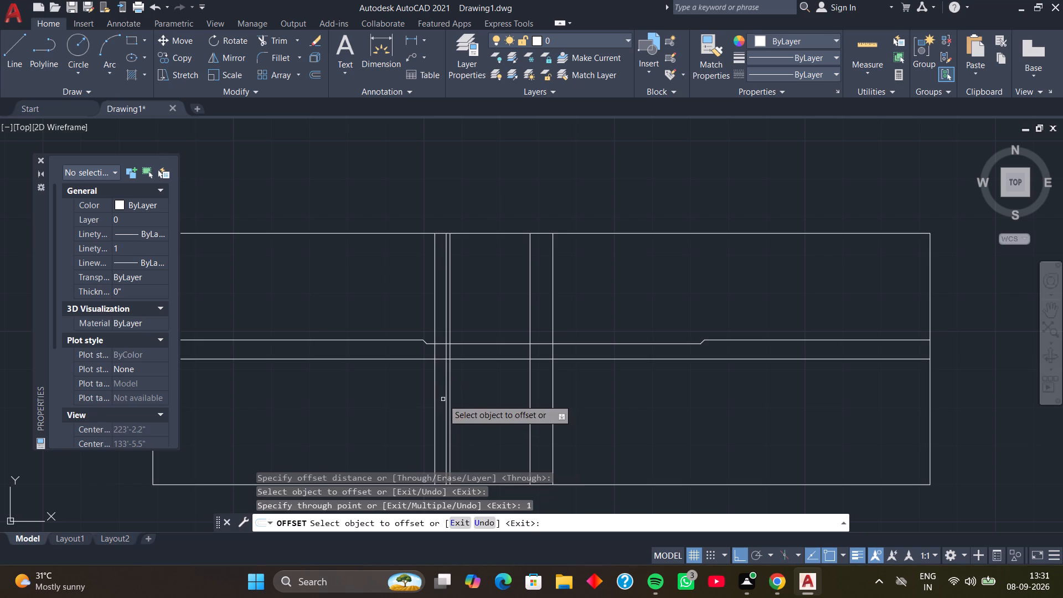
scroll(455, 385, "up", 3)
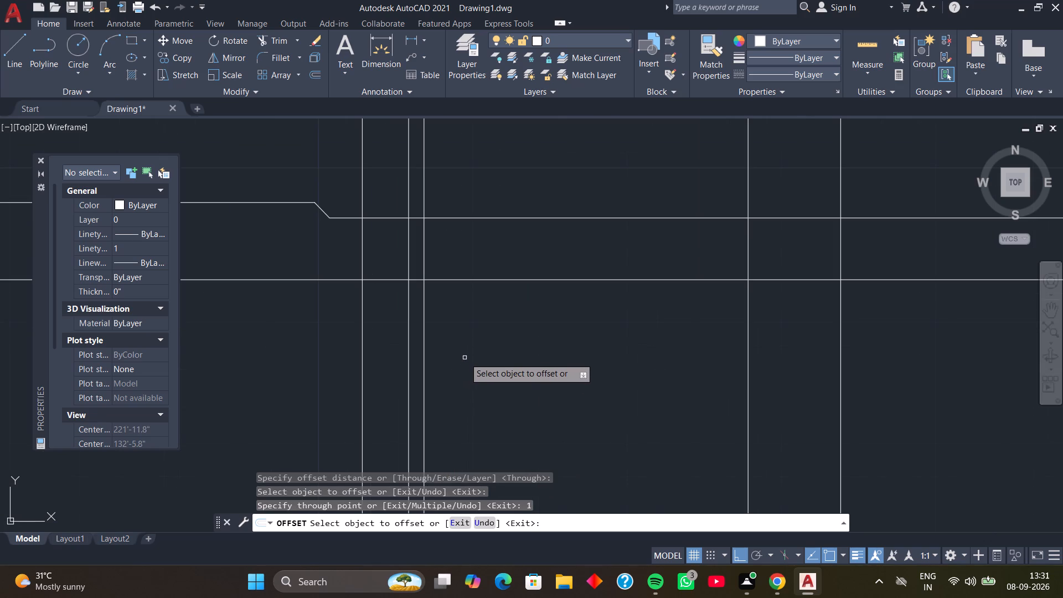
middle_click_drag(467, 343, 465, 405)
middle_click_drag(466, 411, 470, 419)
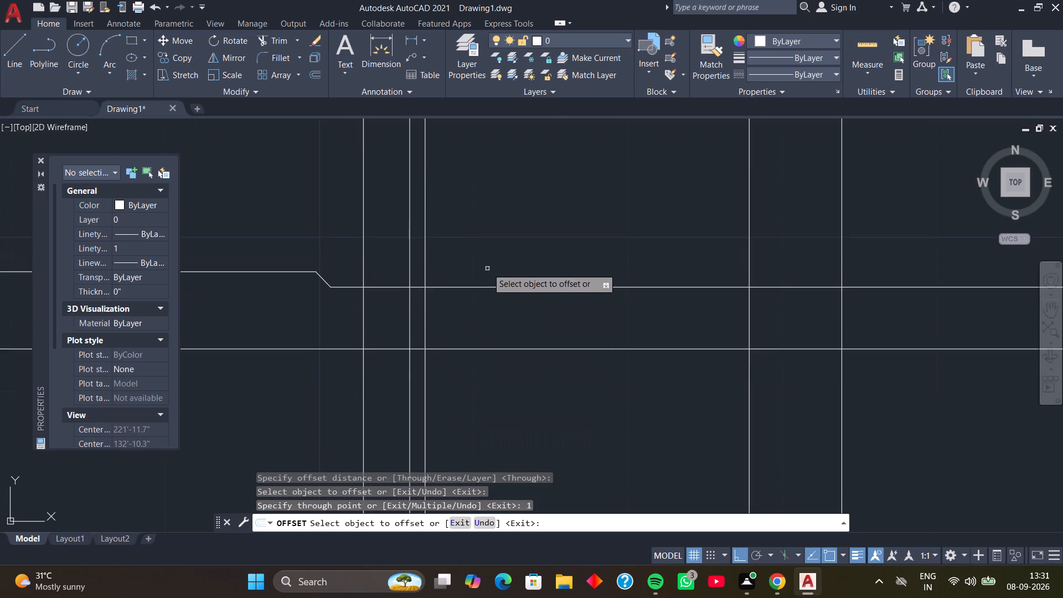
scroll(487, 267, "down", 1)
key("space")
Draw a short diagonal above the horizontal bar lines, rising from the 1" offset line to the vertical line beside it.
middle_click_drag(476, 246, 474, 277)
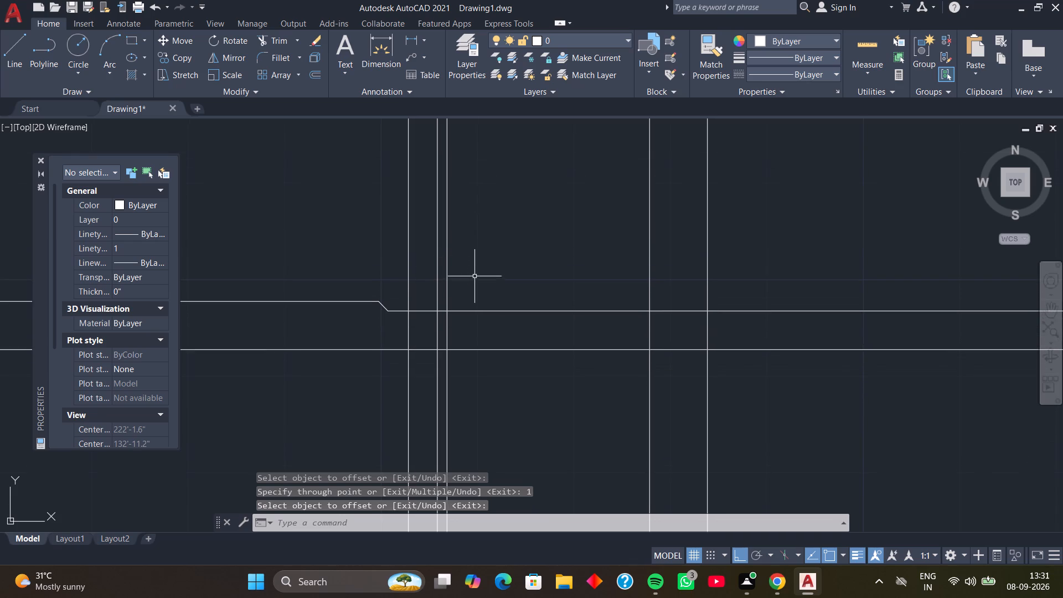
type("L")
key("space")
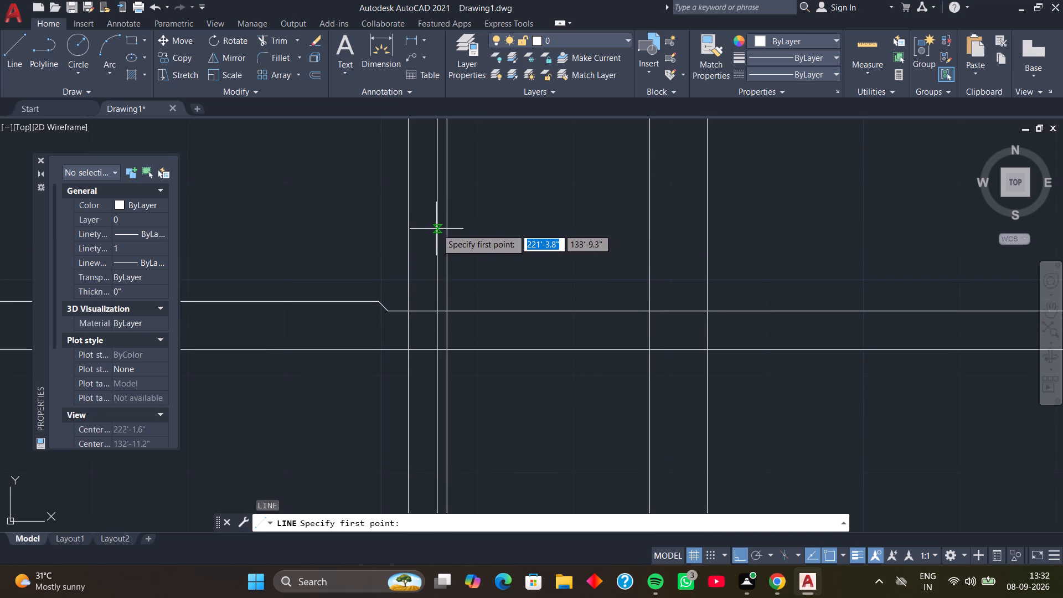
left_click(436, 229)
scroll(445, 217, "up", 3)
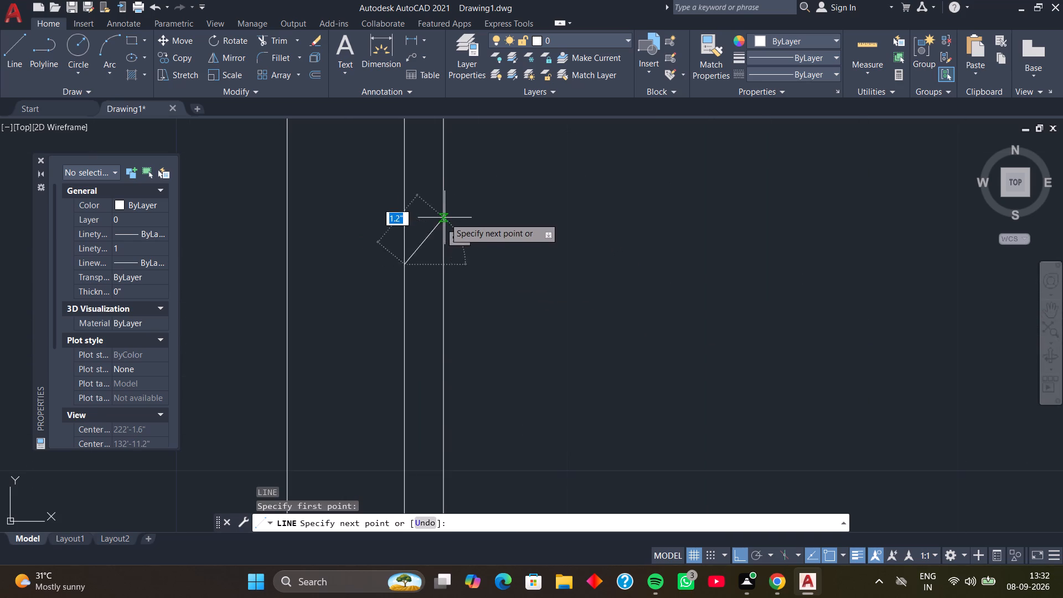
left_click(444, 219)
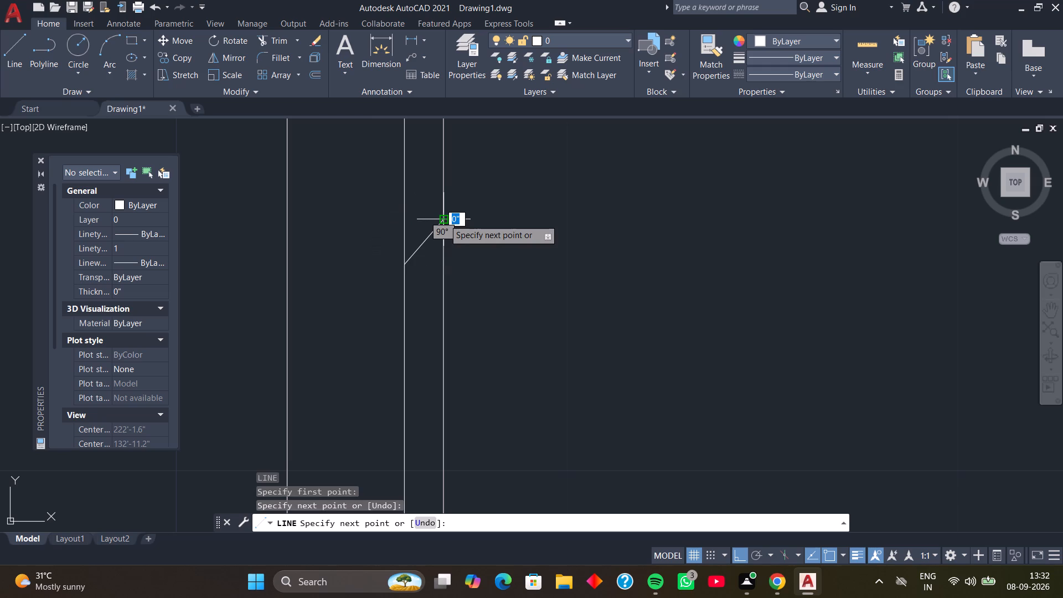
key("space")
Draw a diagonal about 1.2" tall below the horizontal bar lines, descending from the 1" offset line to the line right of it.
scroll(498, 217, "down", 3)
middle_click_drag(517, 317, 502, 192)
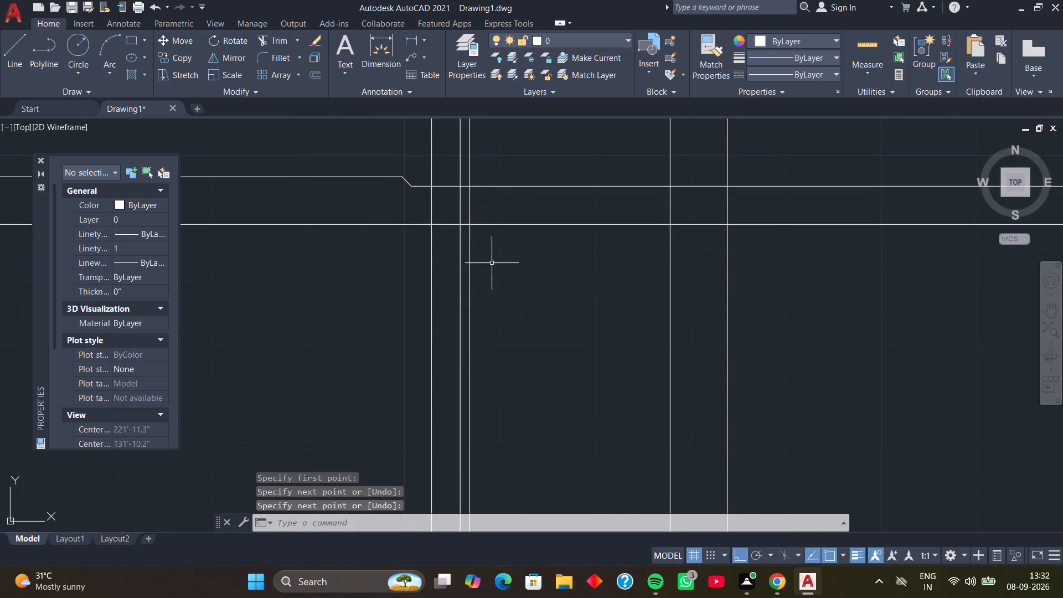
middle_click_drag(484, 265, 479, 316)
middle_click_drag(486, 327, 471, 297)
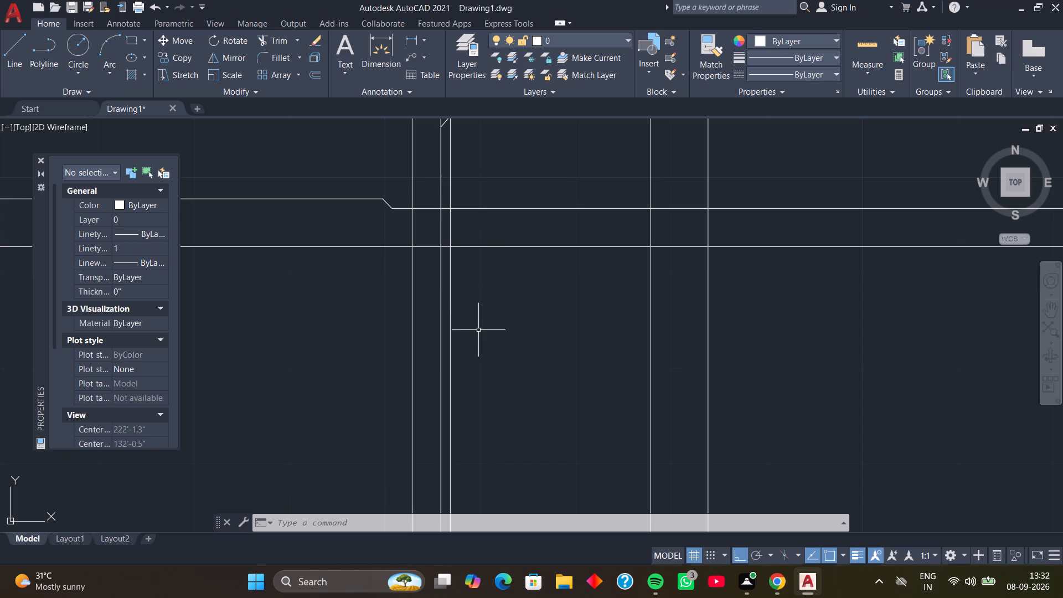
middle_click_drag(477, 331, 465, 253)
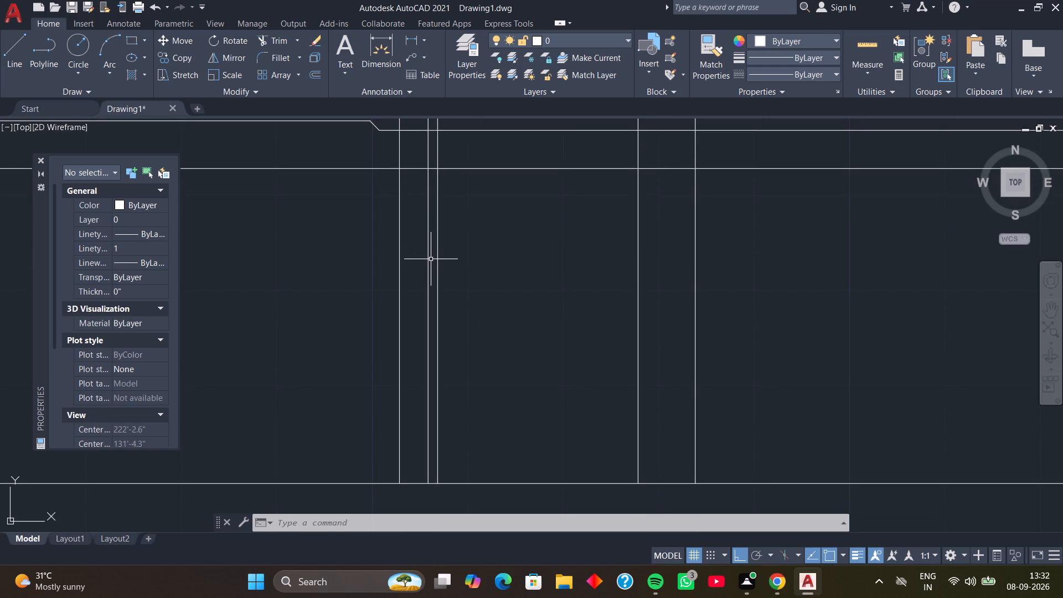
type("L")
key("space")
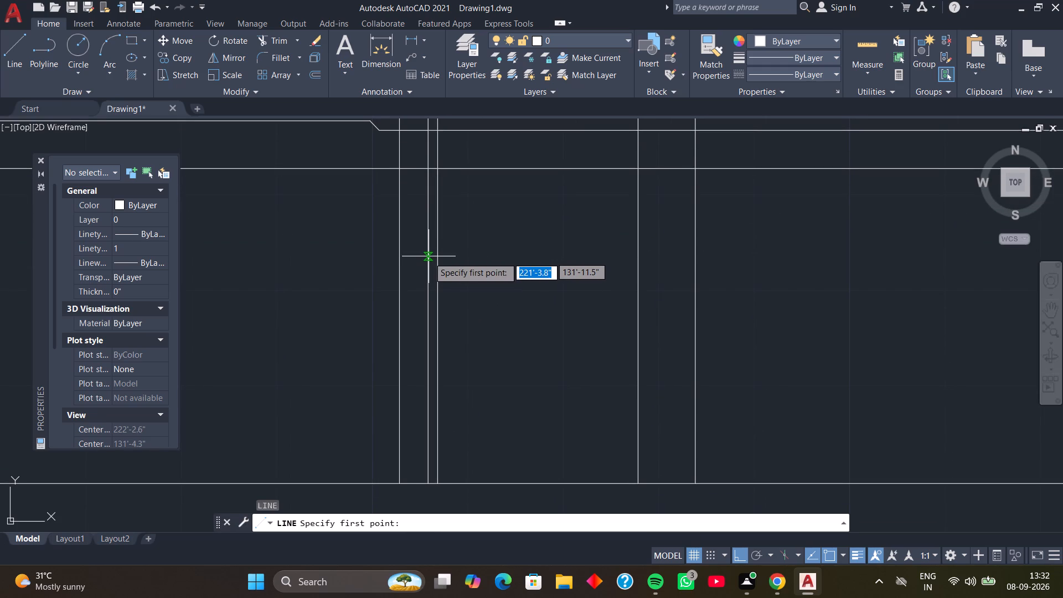
scroll(429, 258, "up", 2)
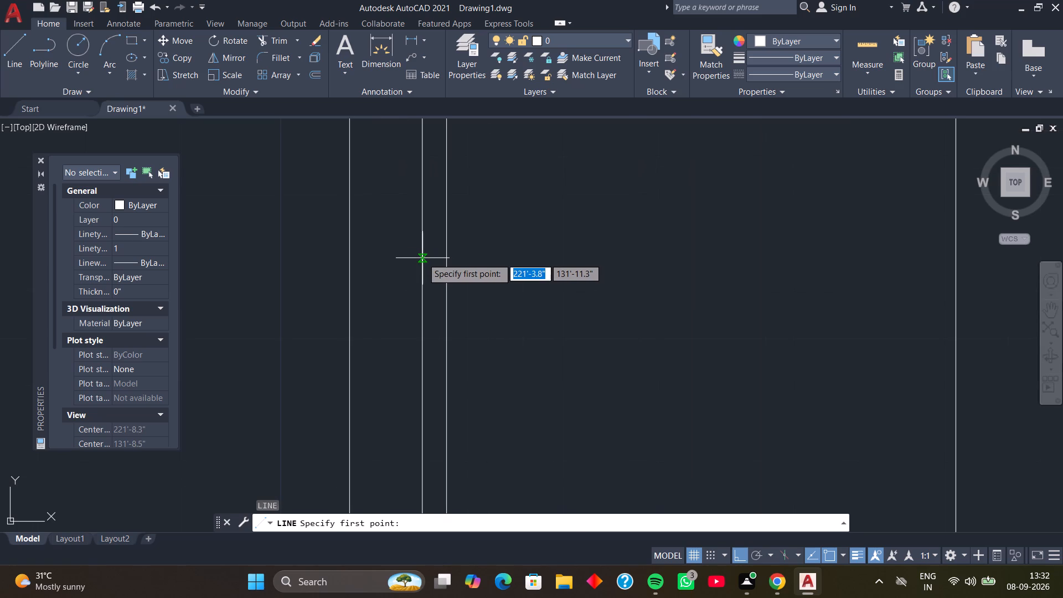
left_click(422, 258)
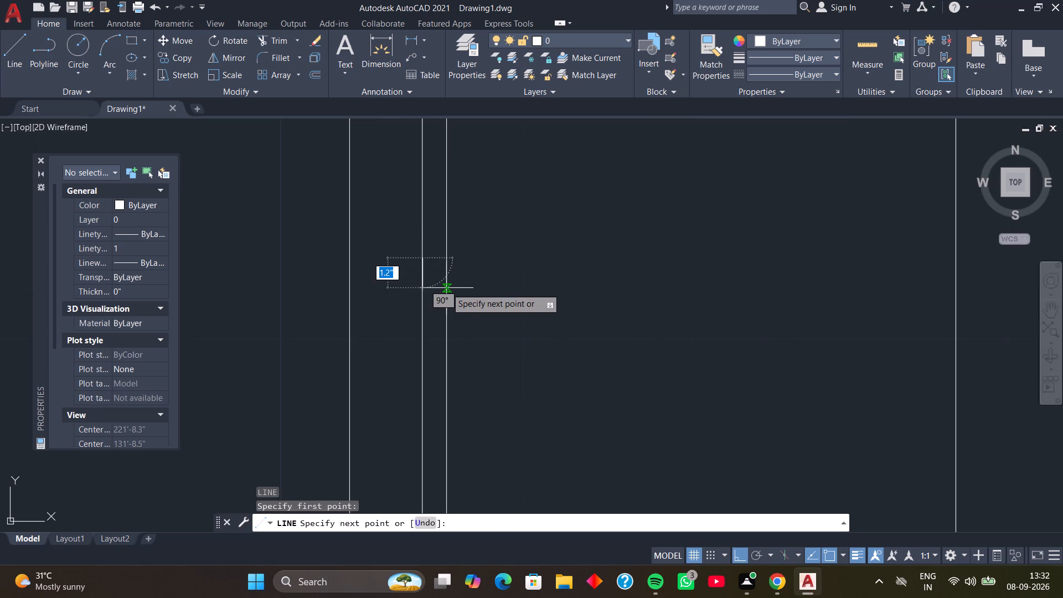
left_click(446, 288)
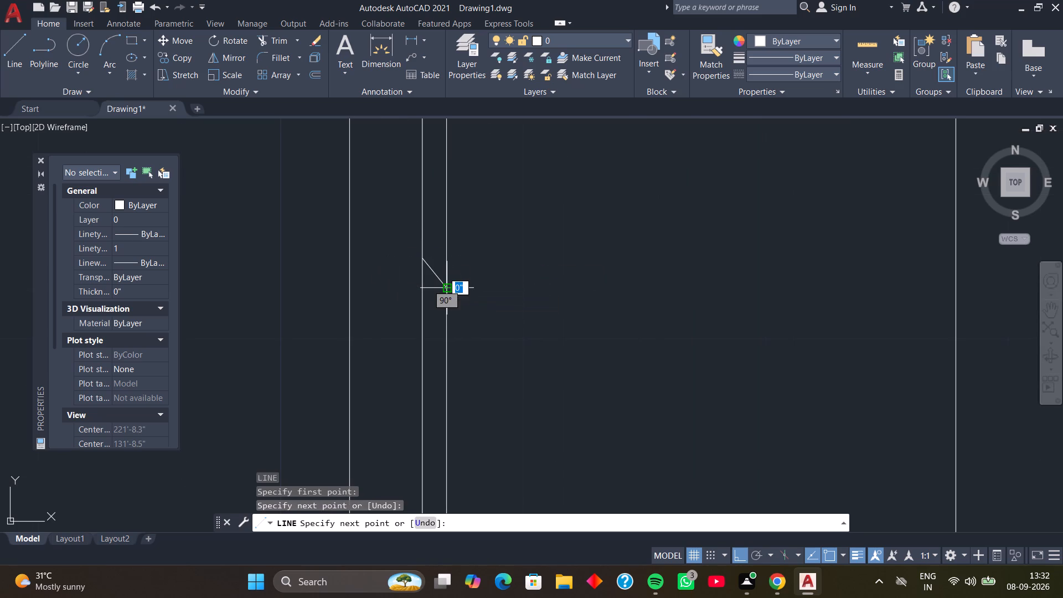
key("space")
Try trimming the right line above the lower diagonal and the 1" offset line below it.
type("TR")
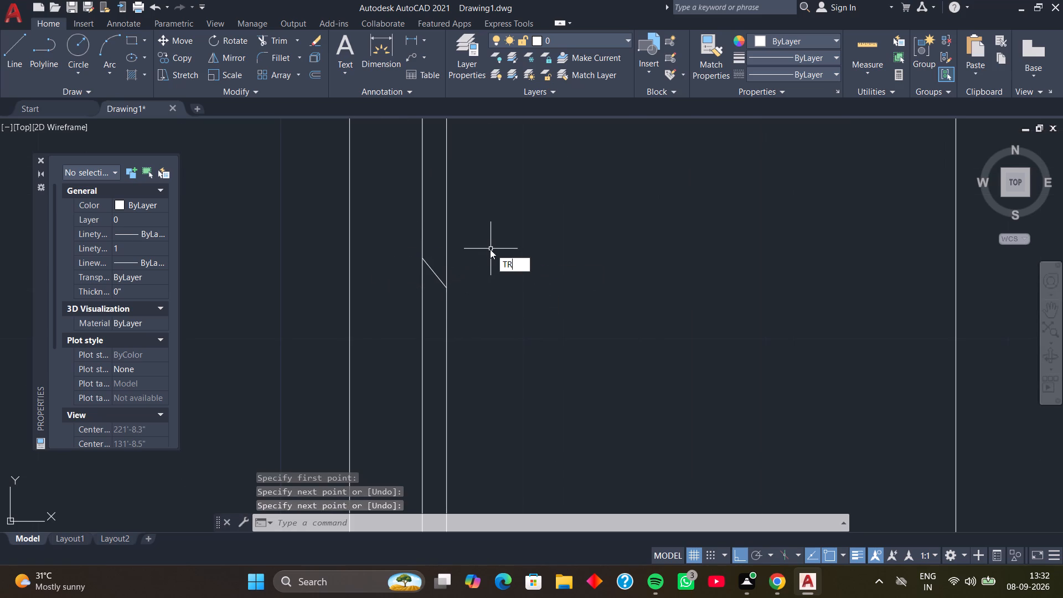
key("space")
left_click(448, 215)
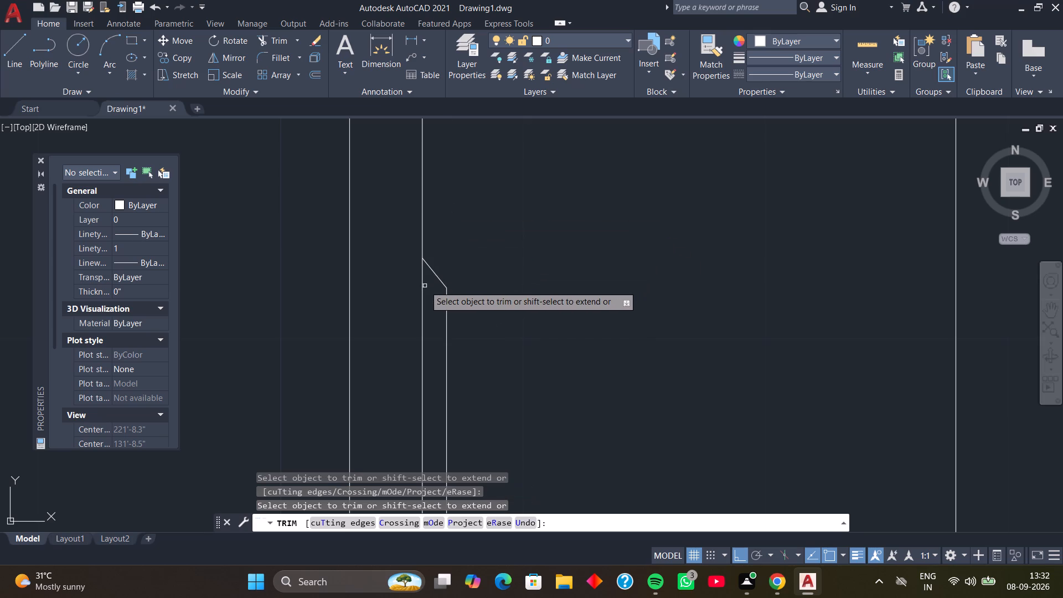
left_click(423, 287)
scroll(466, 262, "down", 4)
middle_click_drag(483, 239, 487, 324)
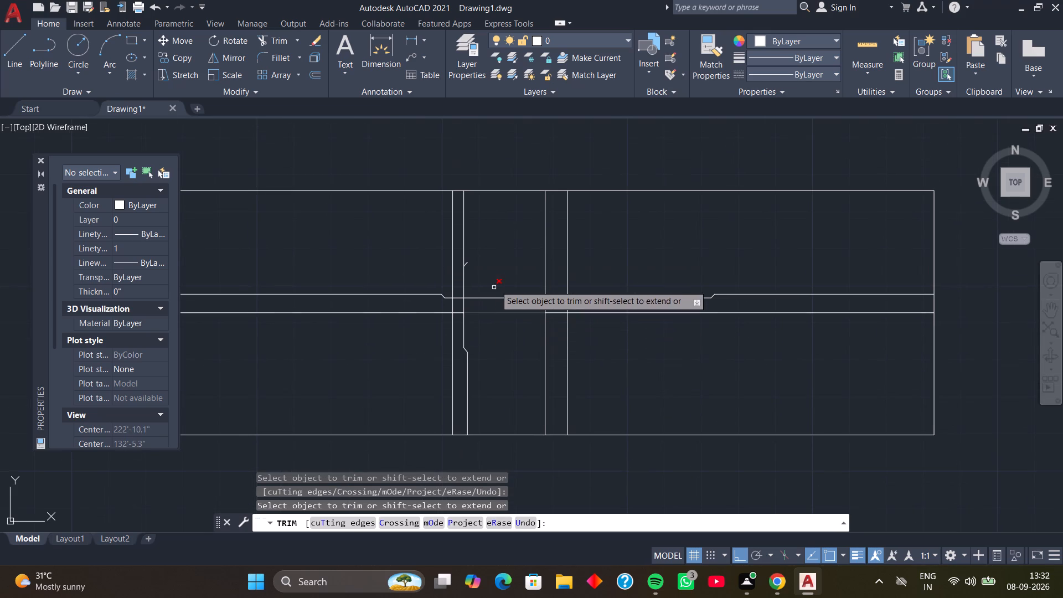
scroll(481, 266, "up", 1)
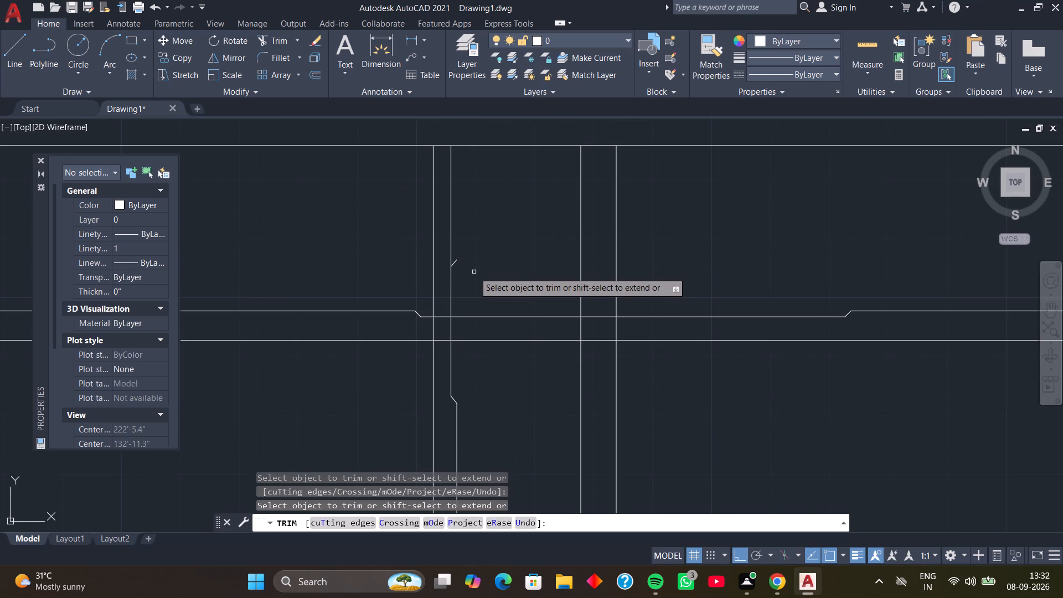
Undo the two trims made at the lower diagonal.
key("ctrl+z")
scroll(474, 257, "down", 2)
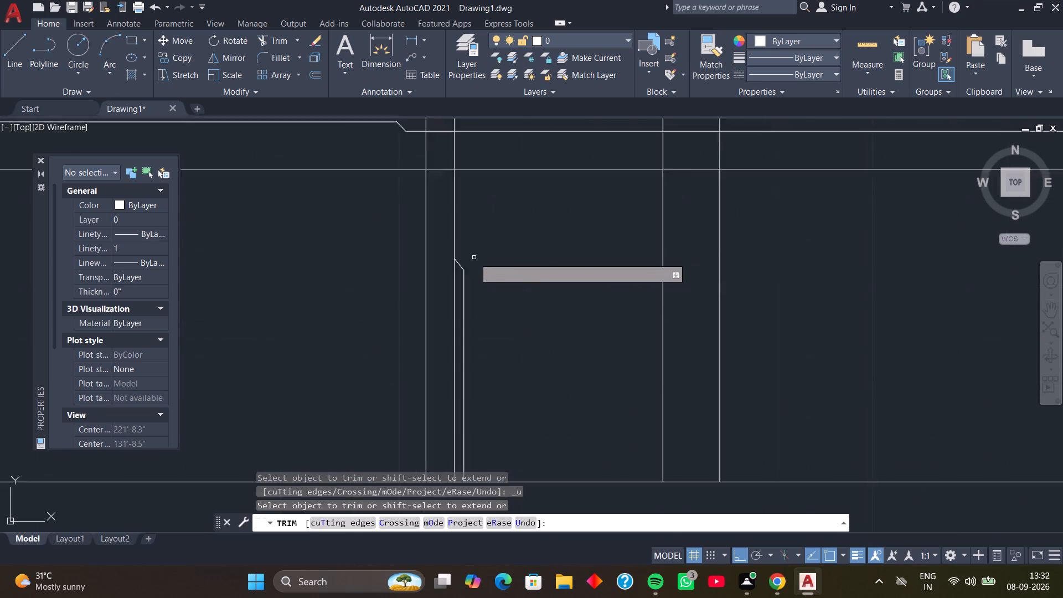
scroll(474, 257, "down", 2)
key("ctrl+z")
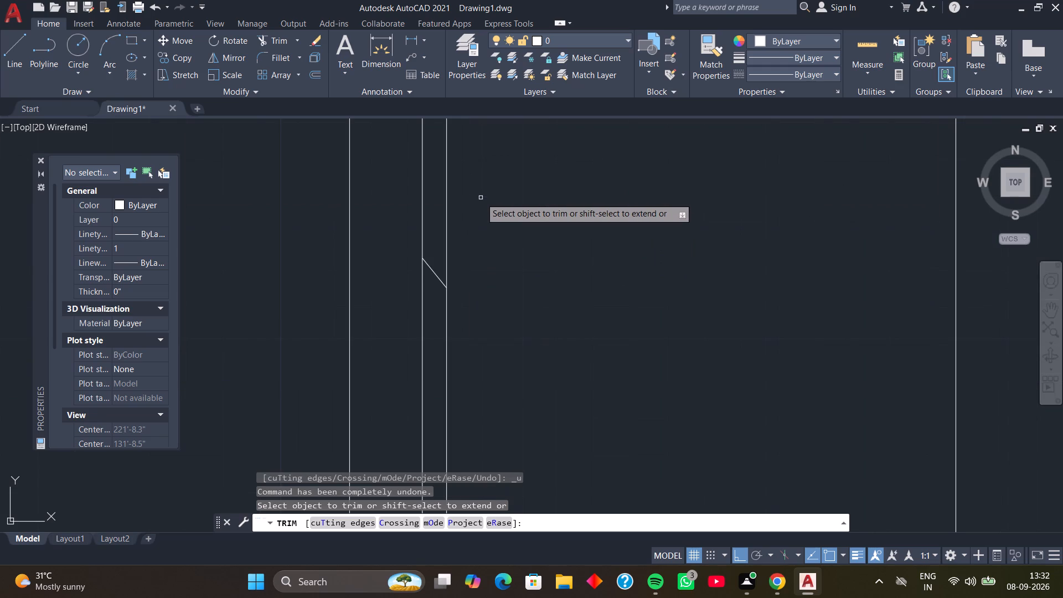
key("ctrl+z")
Trim the right line between the two diagonals and the 1" offset line above and below them to form a cranked vertical bar.
scroll(481, 198, "down", 4)
middle_click_drag(481, 198, 484, 269)
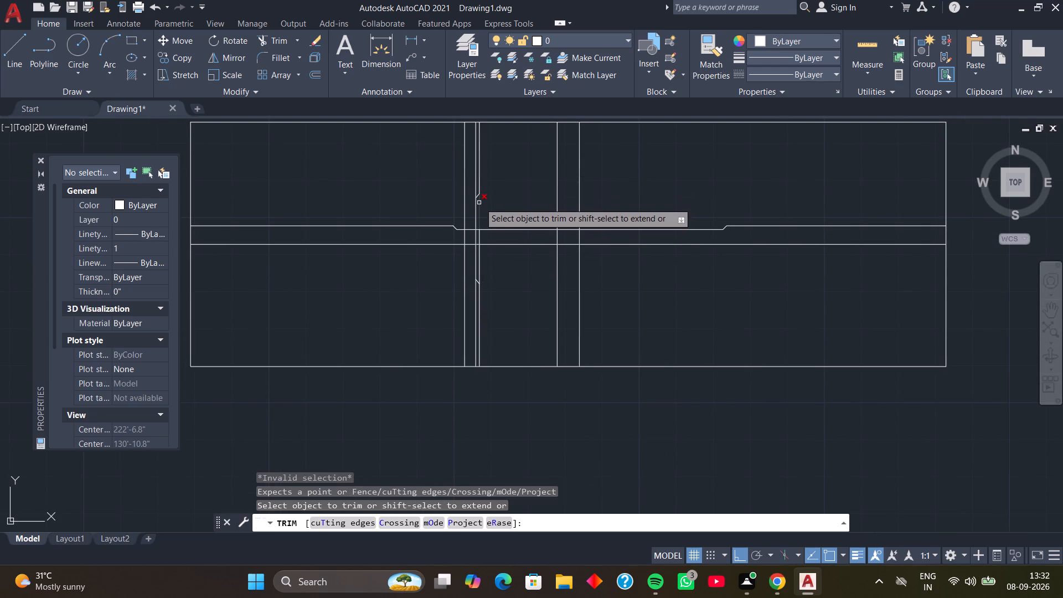
left_click(480, 208)
left_click(481, 236)
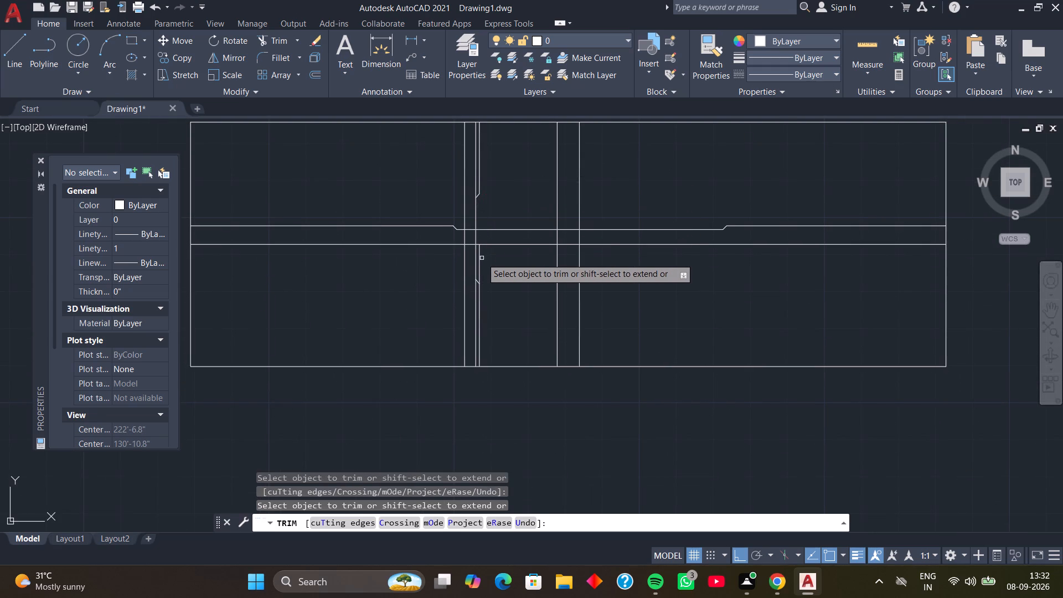
left_click(481, 258)
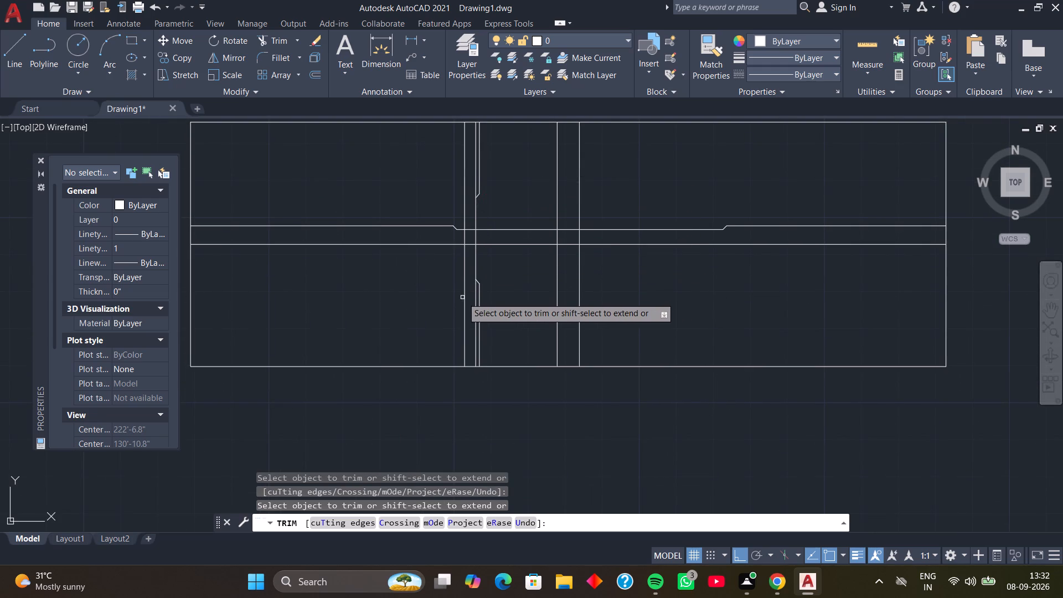
scroll(462, 297, "up", 3)
left_click(504, 290)
scroll(495, 259, "down", 1)
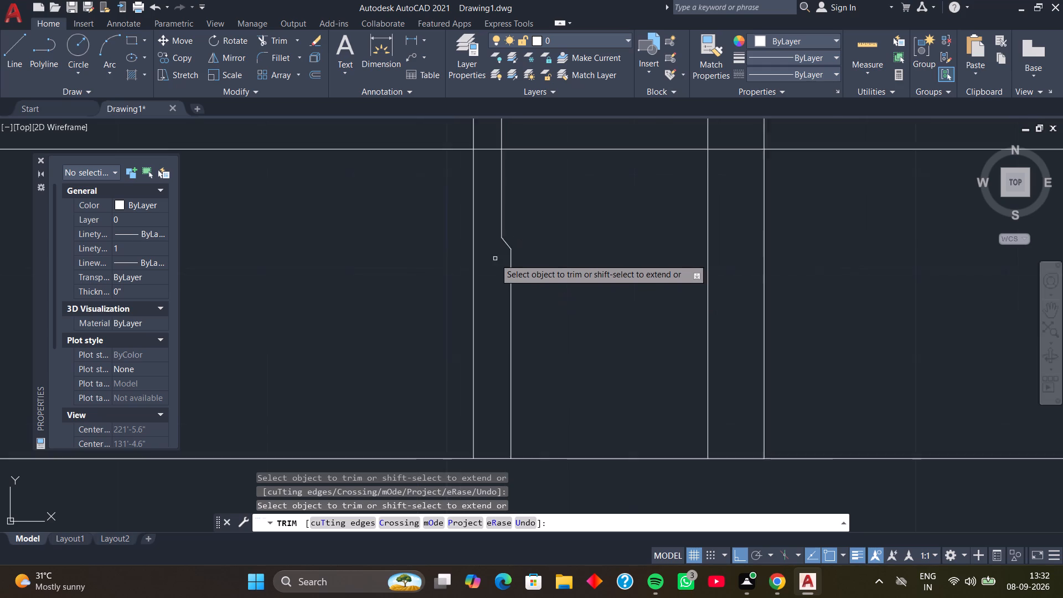
scroll(495, 259, "down", 1)
middle_click_drag(509, 142, 503, 348)
scroll(493, 280, "up", 2)
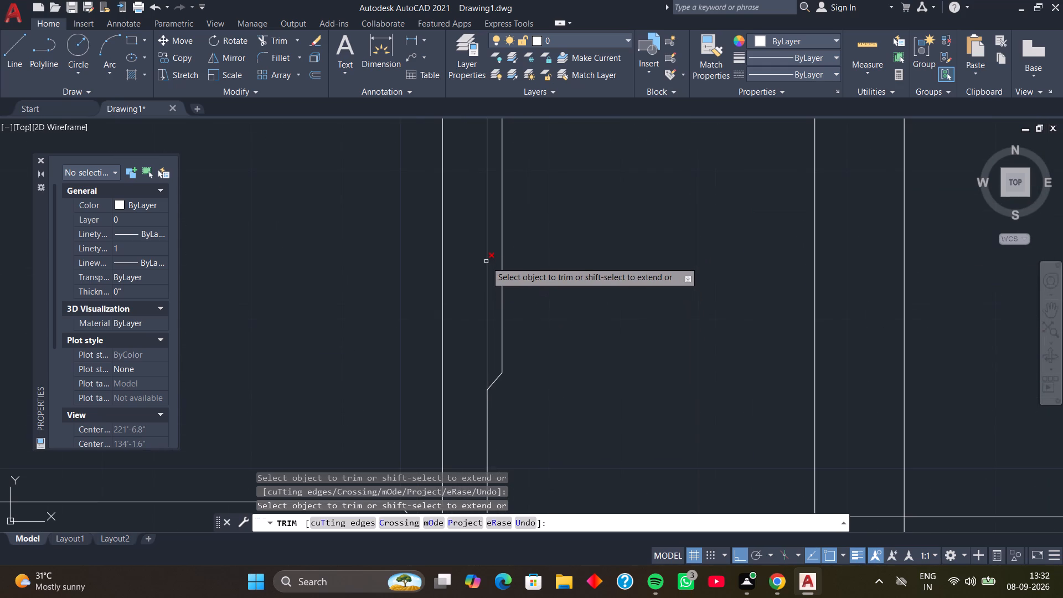
left_click(486, 261)
scroll(586, 244, "down", 3)
middle_click_drag(572, 266, 507, 228)
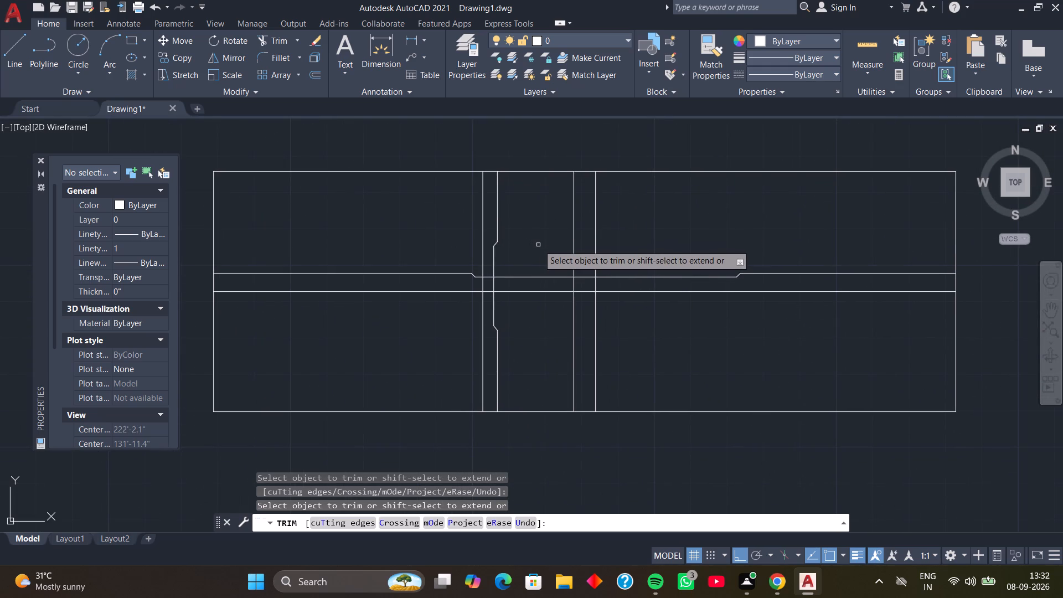
Load the ACAD_ISO02W100 ISO dash linetype from acadiso.lin into the drawing.
key("Escape")
scroll(538, 244, "down", 2)
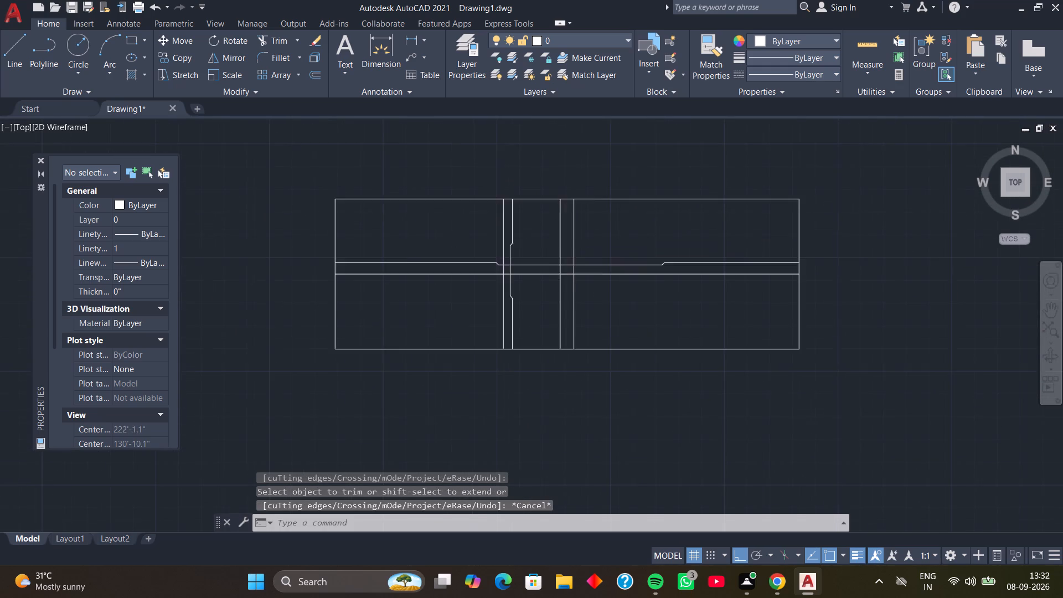
middle_click_drag(534, 242, 510, 237)
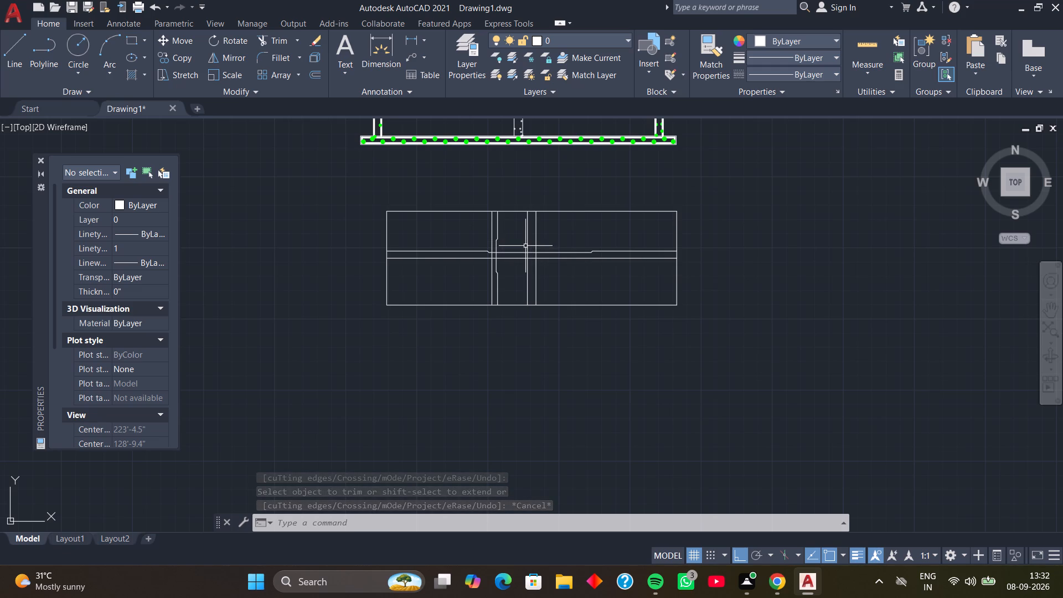
scroll(531, 242, "up", 3)
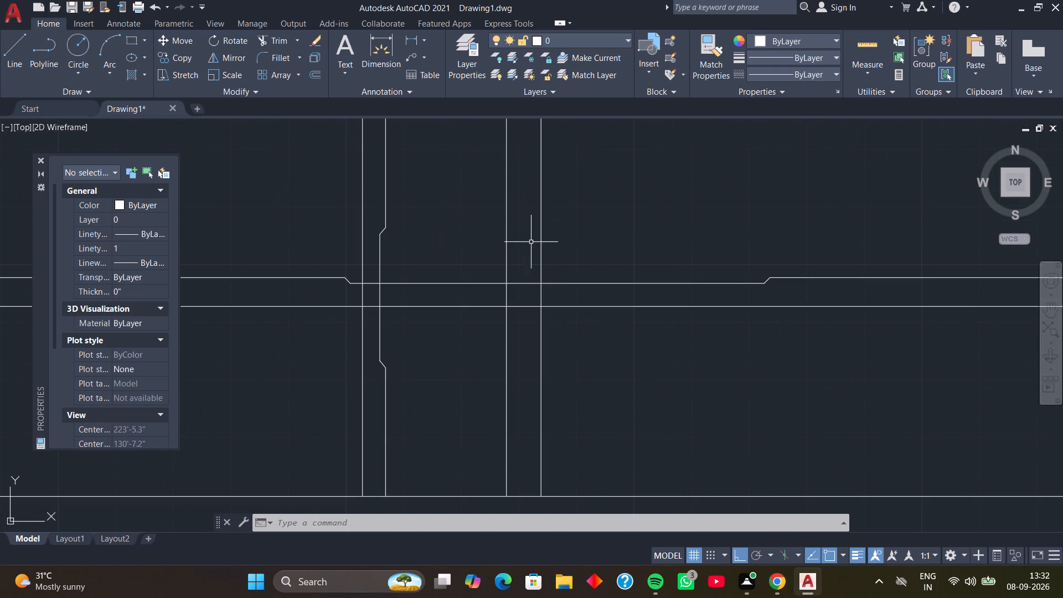
left_click_drag(577, 194, 562, 203)
left_click(479, 226)
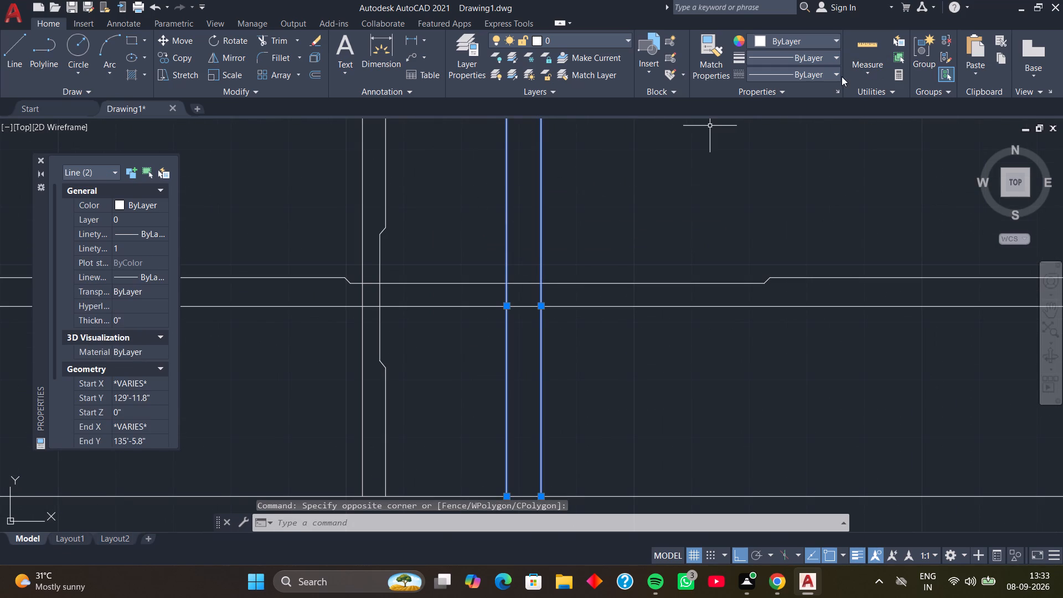
left_click(831, 74)
left_click(803, 141)
left_click(637, 173)
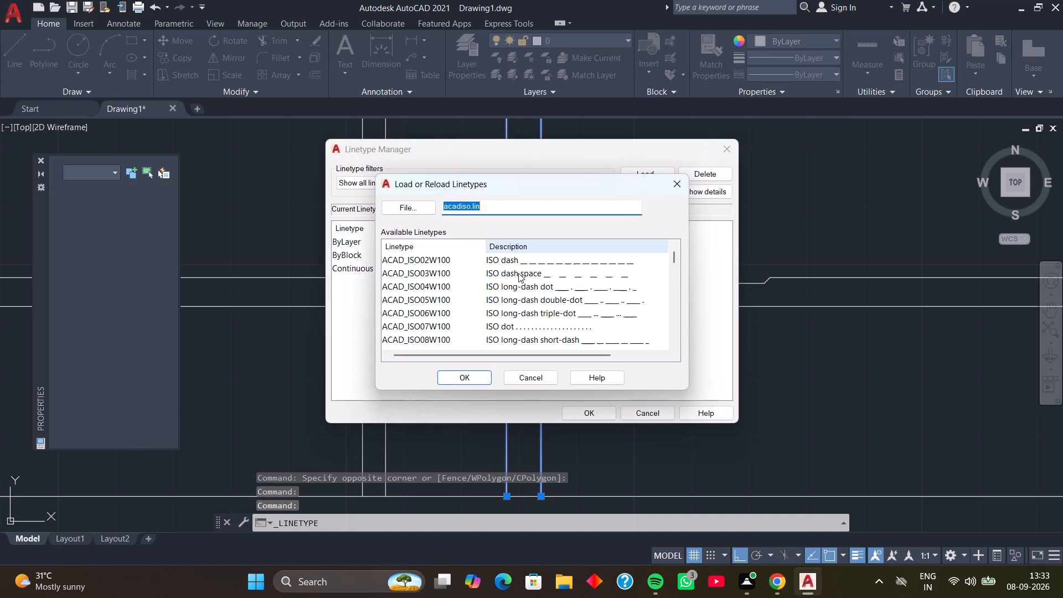
left_click(601, 266)
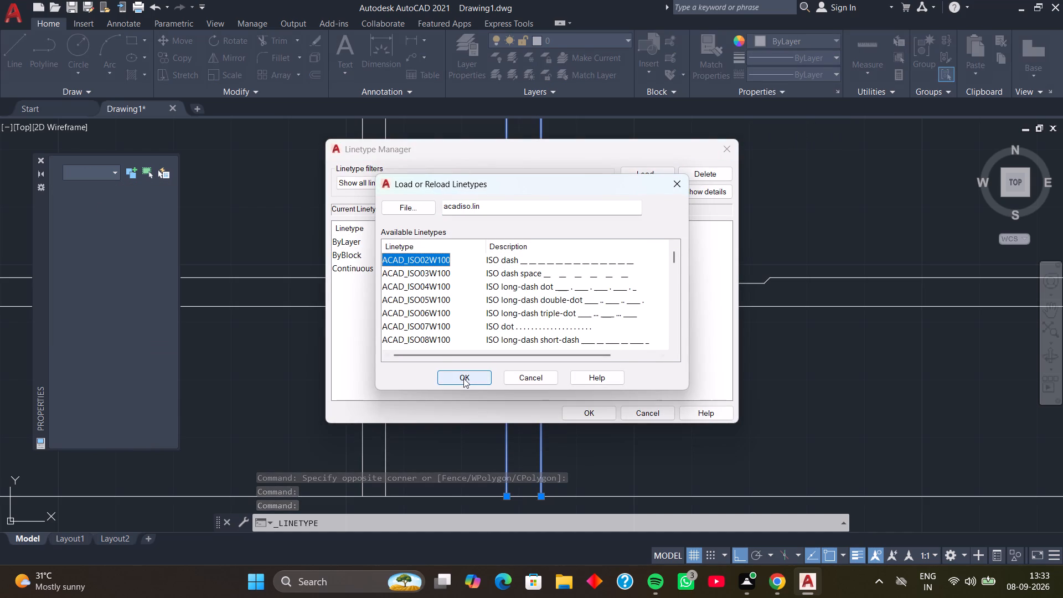
left_click(463, 378)
left_click(594, 272)
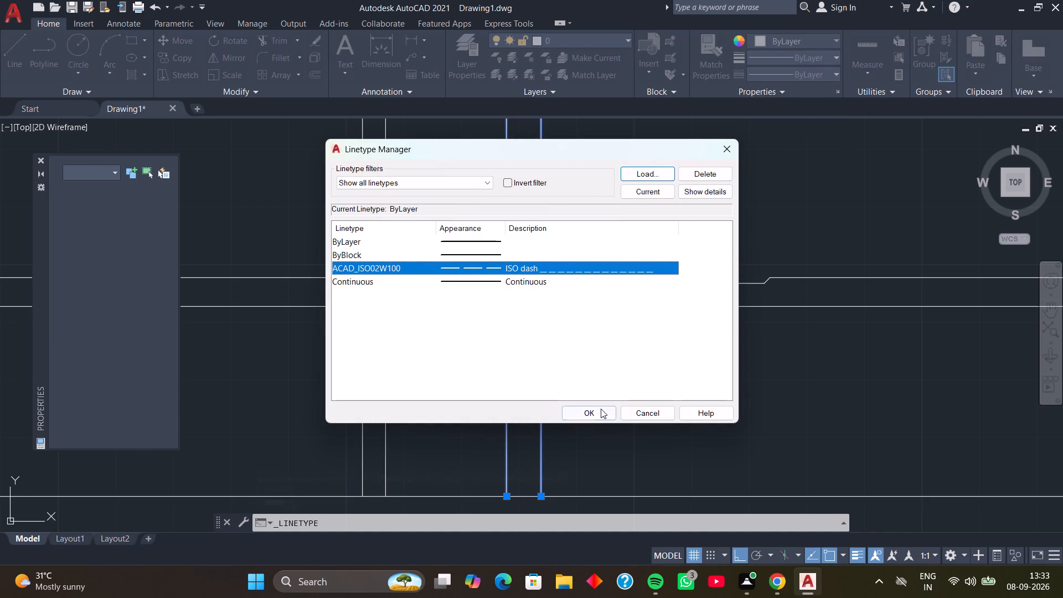
left_click(600, 410)
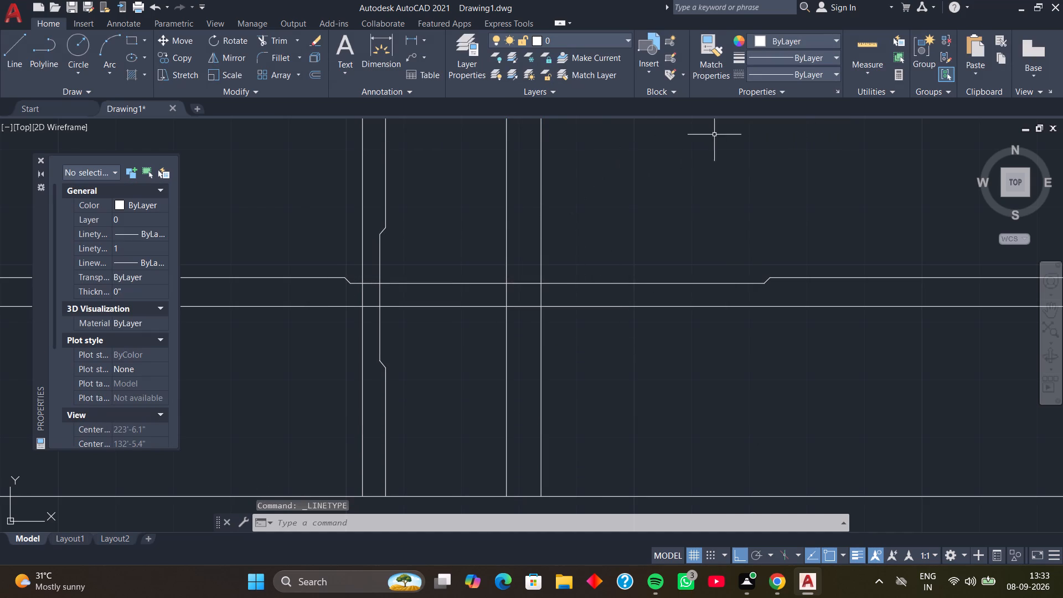
Apply the ACAD_ISO02W100 linetype to the two full-height vertical lines beside the cranked vertical bar.
left_click_drag(587, 185, 564, 197)
left_click(451, 230)
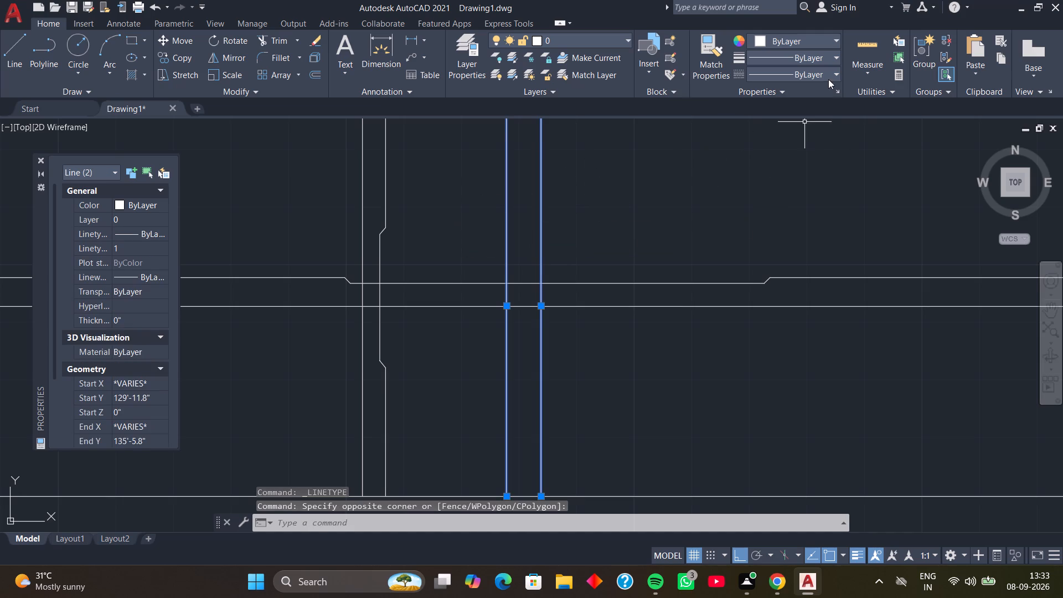
left_click(834, 71)
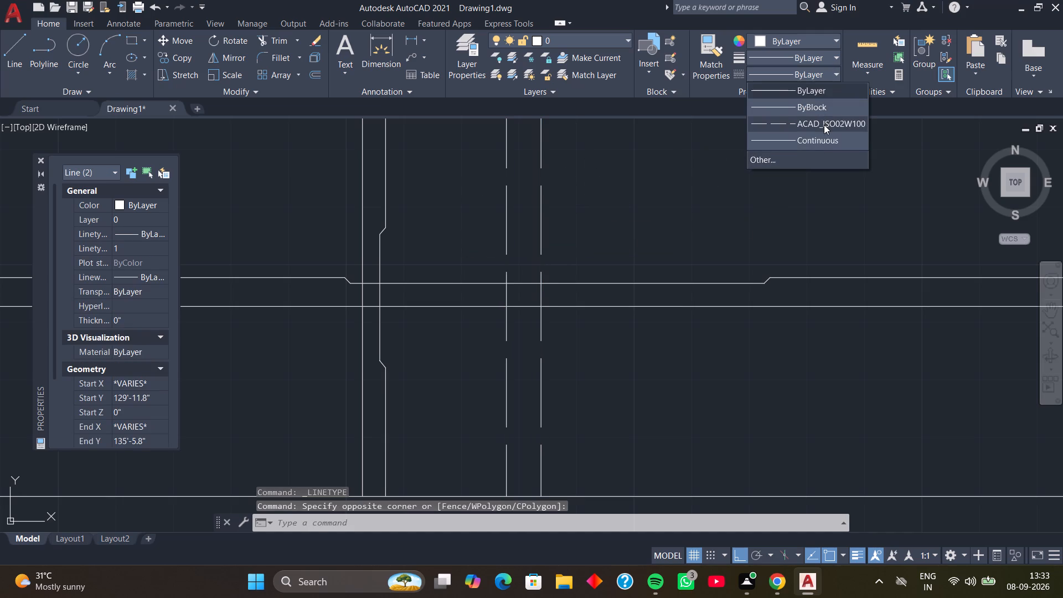
left_click(824, 125)
Set the linetype scale of the two dashed vertical lines to 0.5.
scroll(86, 267, "down", 2)
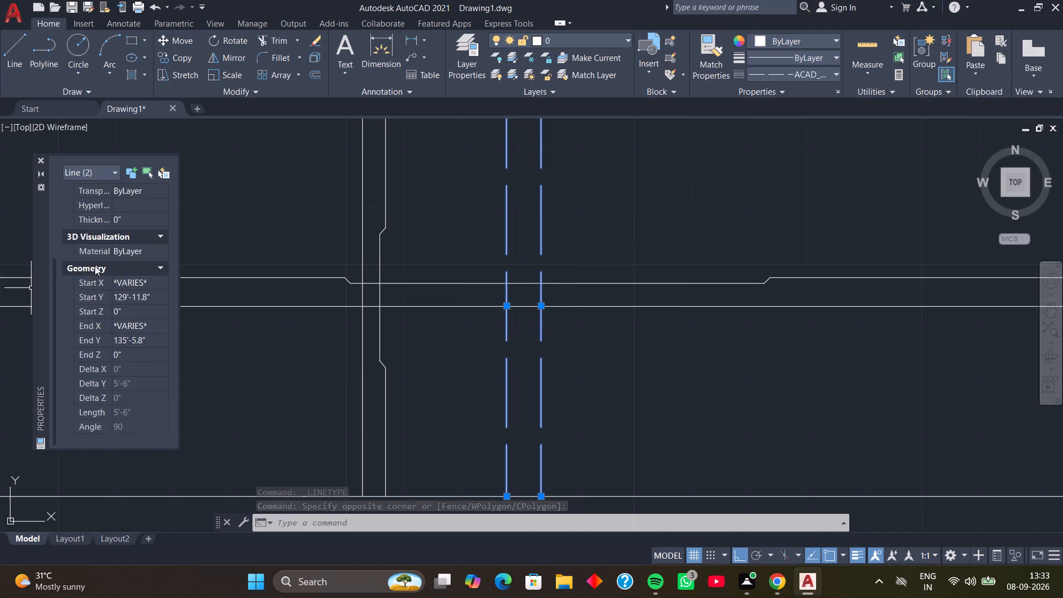
scroll(117, 225, "up", 3)
left_click(131, 248)
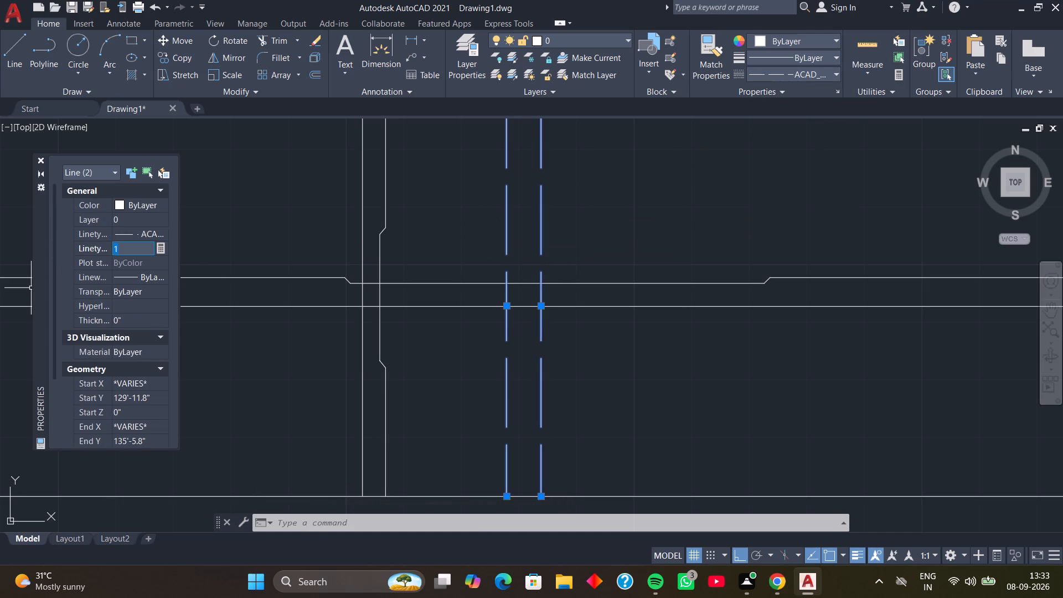
key("0")
type(".5")
key("Return")
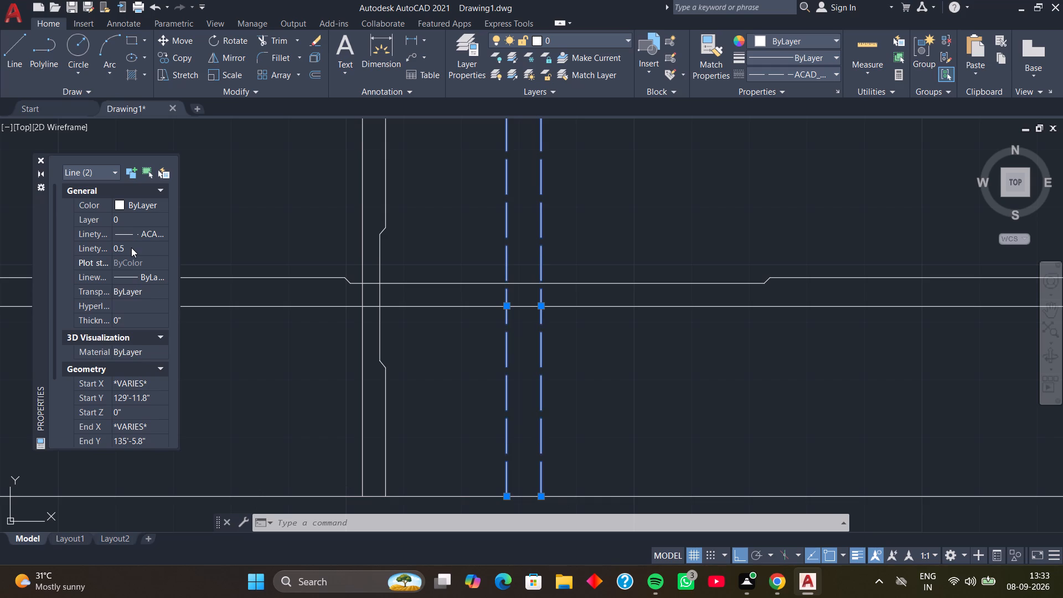
key("Escape")
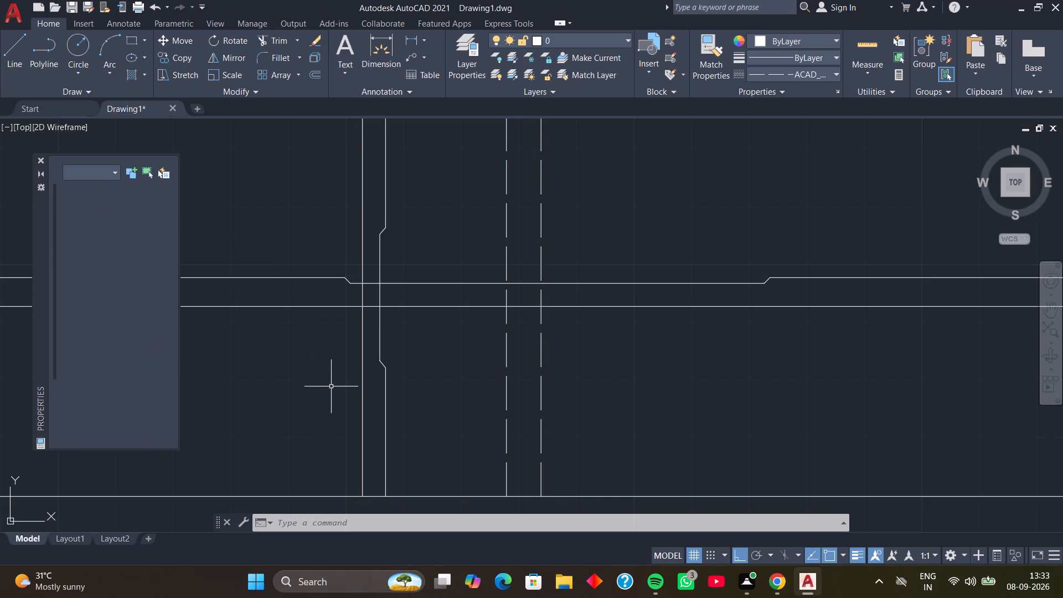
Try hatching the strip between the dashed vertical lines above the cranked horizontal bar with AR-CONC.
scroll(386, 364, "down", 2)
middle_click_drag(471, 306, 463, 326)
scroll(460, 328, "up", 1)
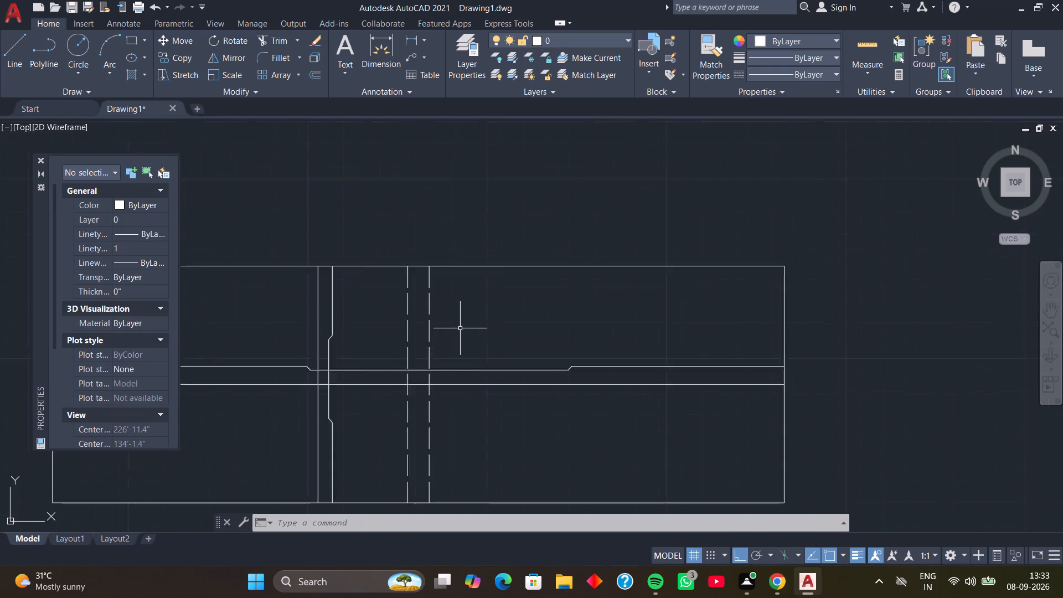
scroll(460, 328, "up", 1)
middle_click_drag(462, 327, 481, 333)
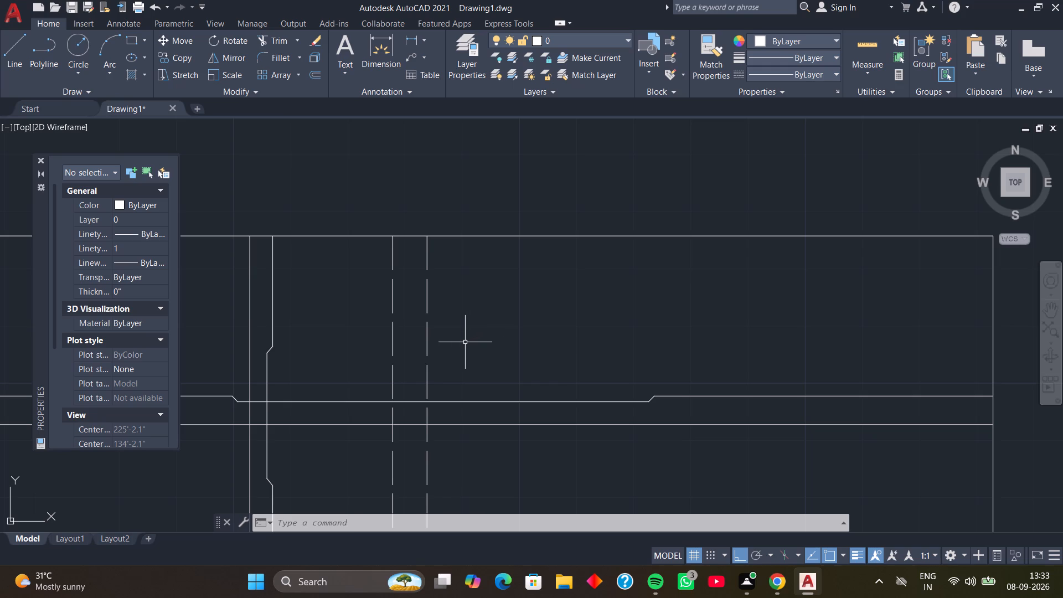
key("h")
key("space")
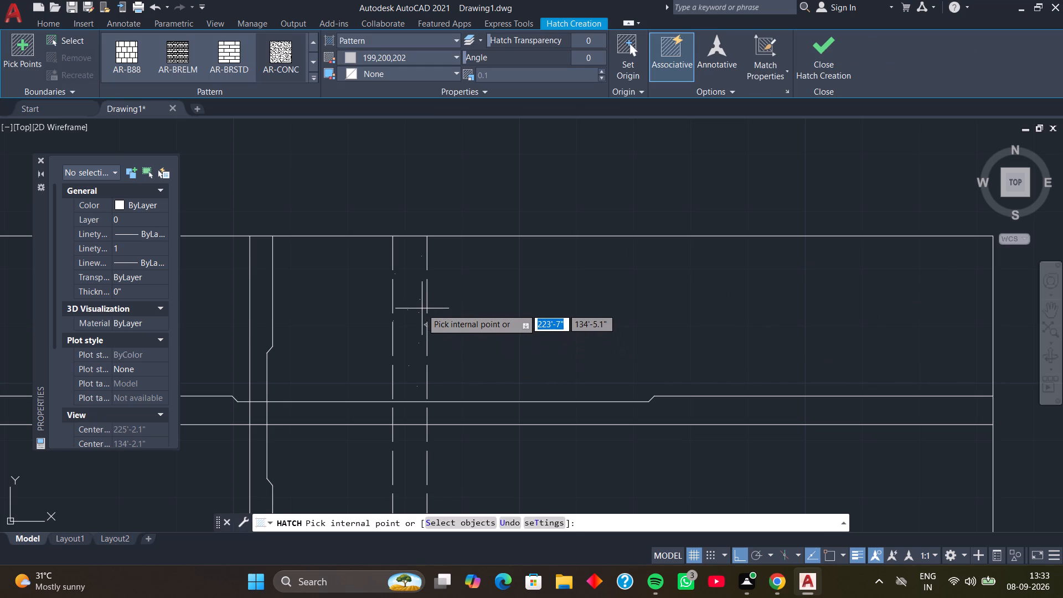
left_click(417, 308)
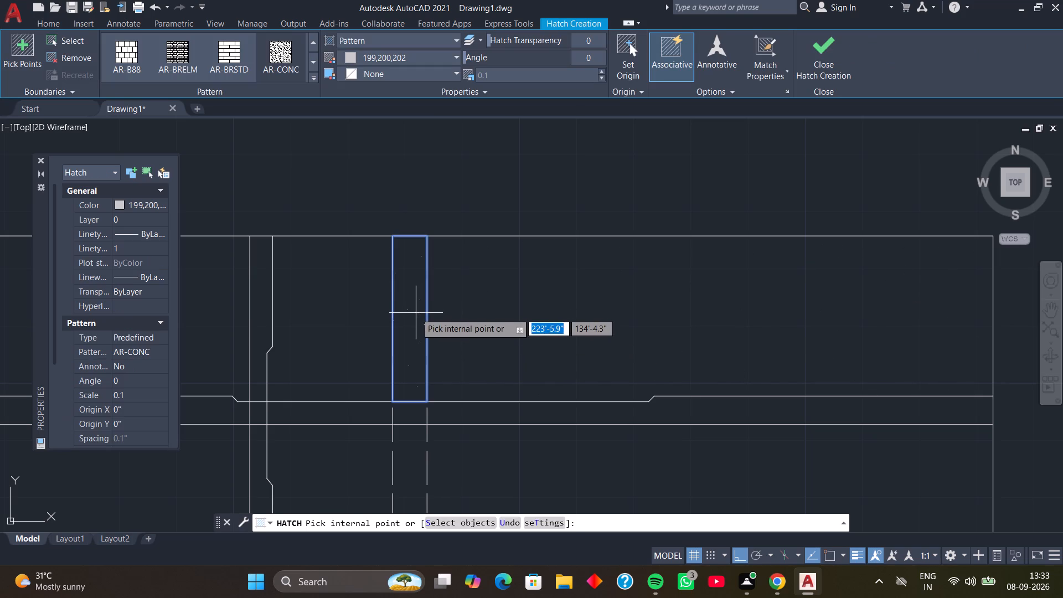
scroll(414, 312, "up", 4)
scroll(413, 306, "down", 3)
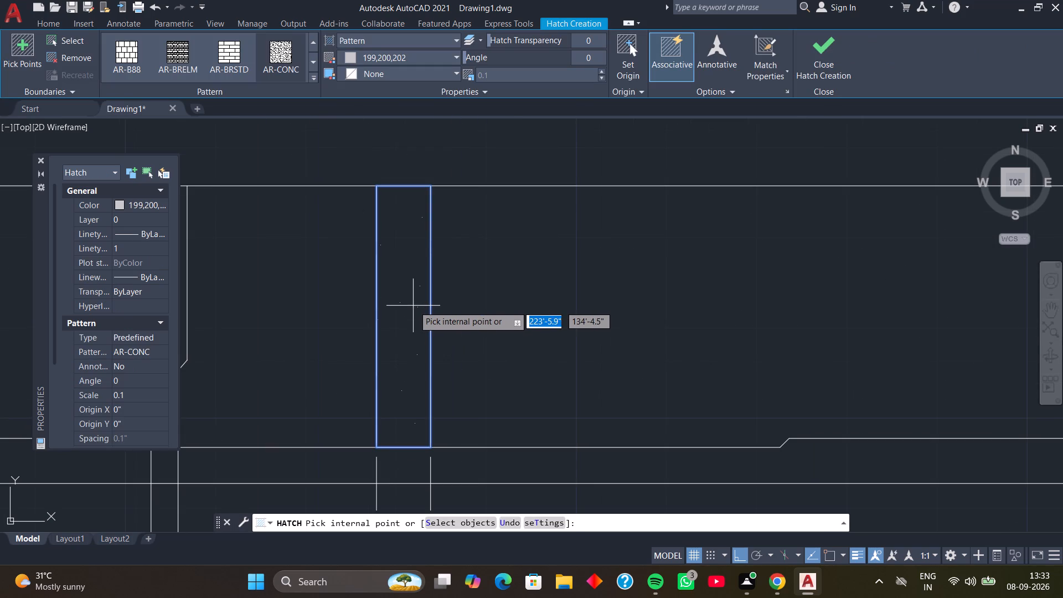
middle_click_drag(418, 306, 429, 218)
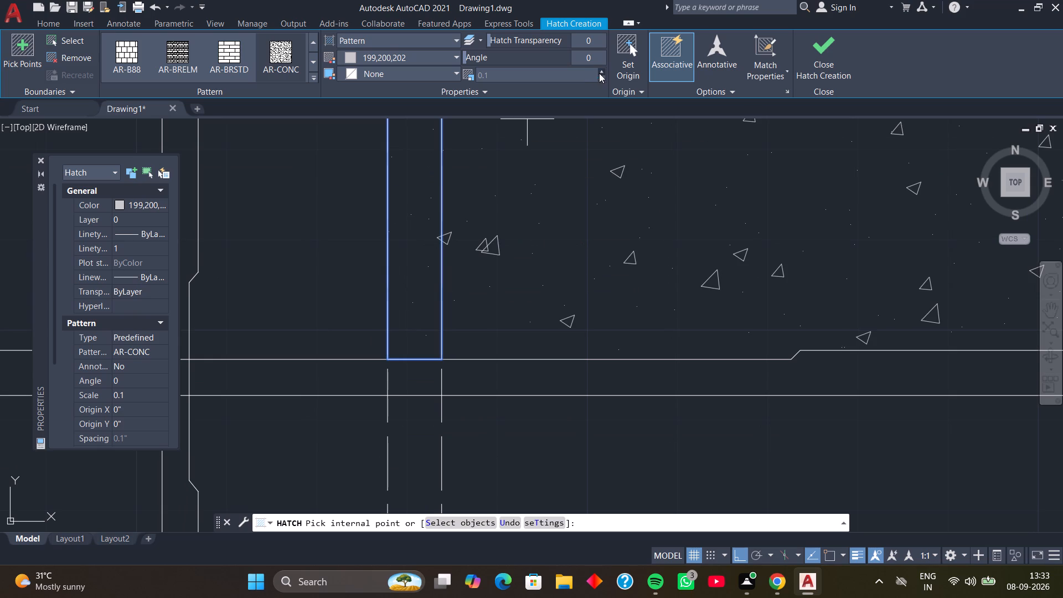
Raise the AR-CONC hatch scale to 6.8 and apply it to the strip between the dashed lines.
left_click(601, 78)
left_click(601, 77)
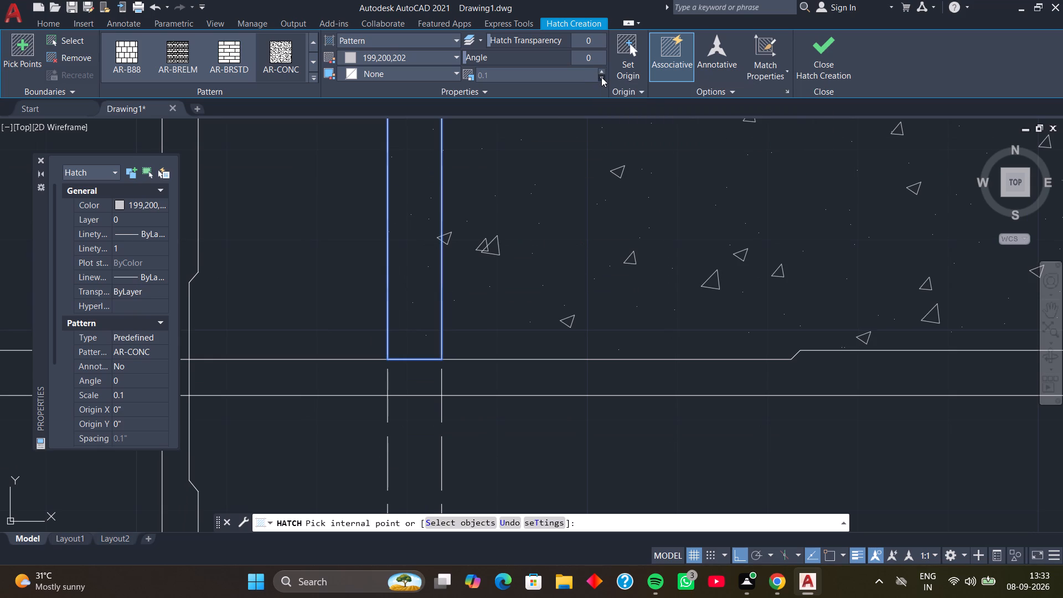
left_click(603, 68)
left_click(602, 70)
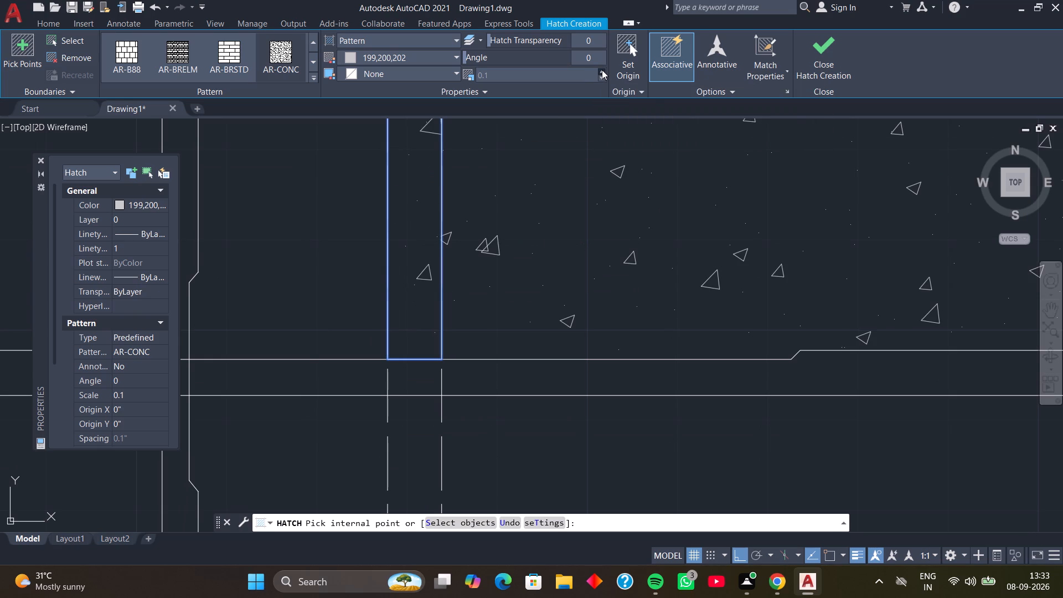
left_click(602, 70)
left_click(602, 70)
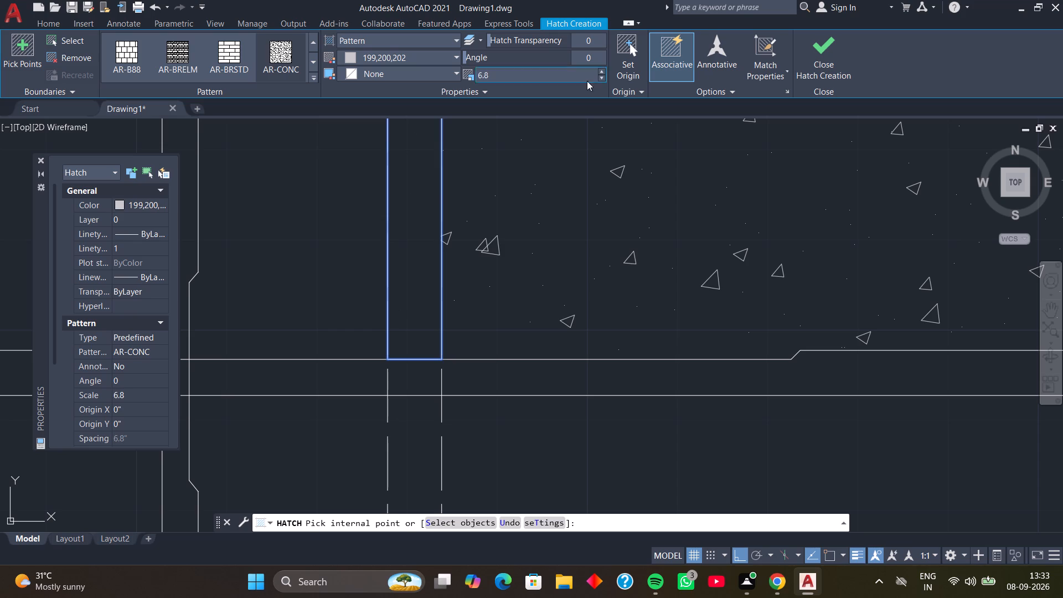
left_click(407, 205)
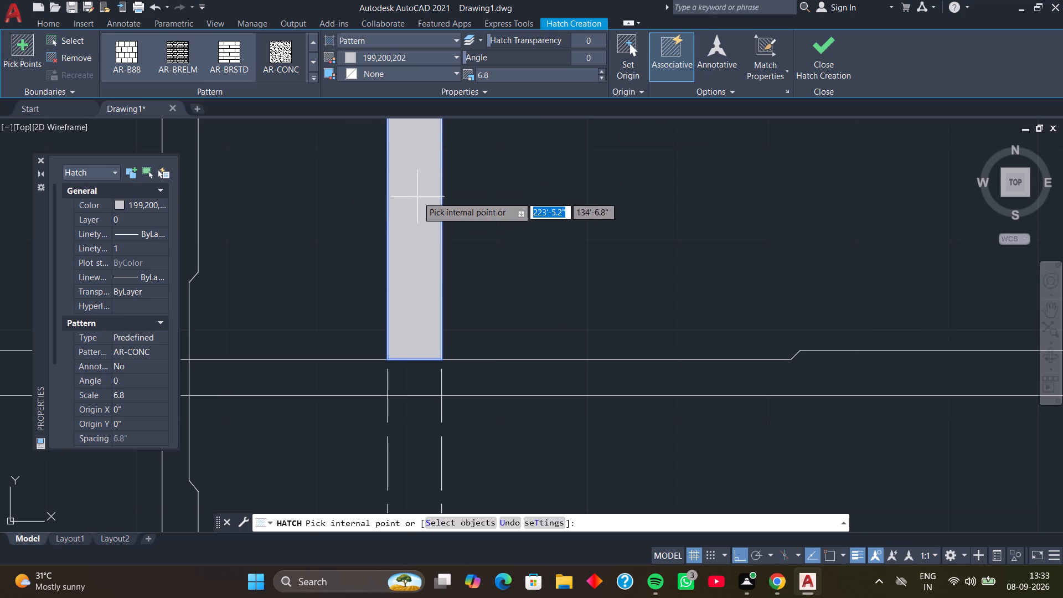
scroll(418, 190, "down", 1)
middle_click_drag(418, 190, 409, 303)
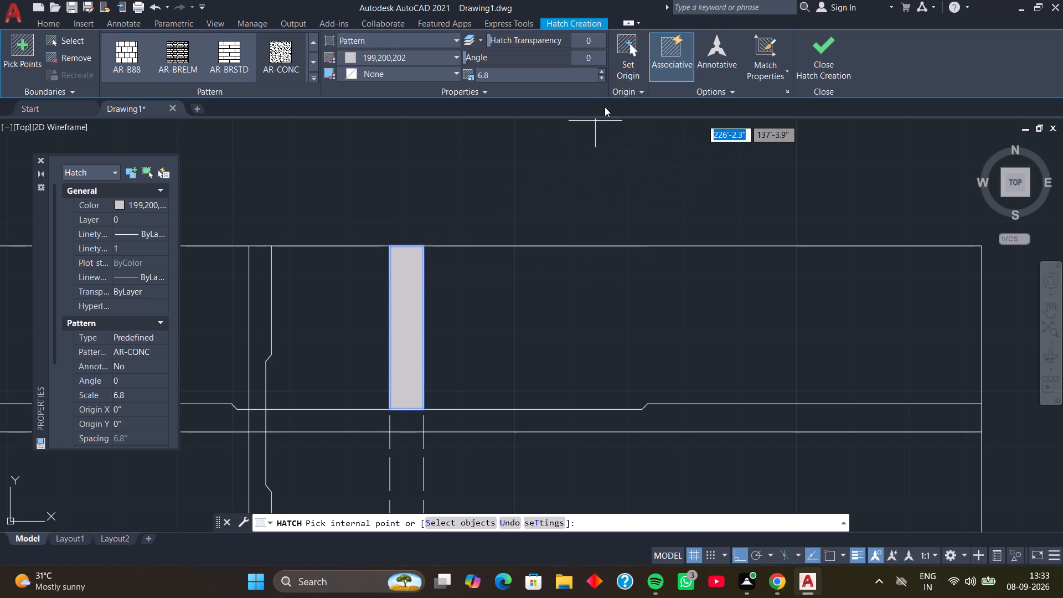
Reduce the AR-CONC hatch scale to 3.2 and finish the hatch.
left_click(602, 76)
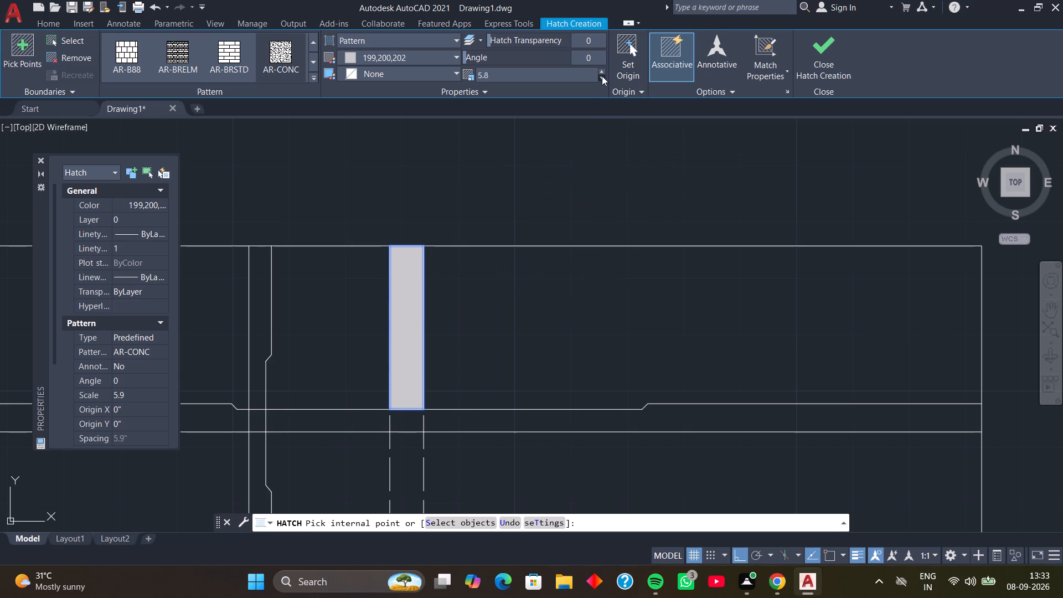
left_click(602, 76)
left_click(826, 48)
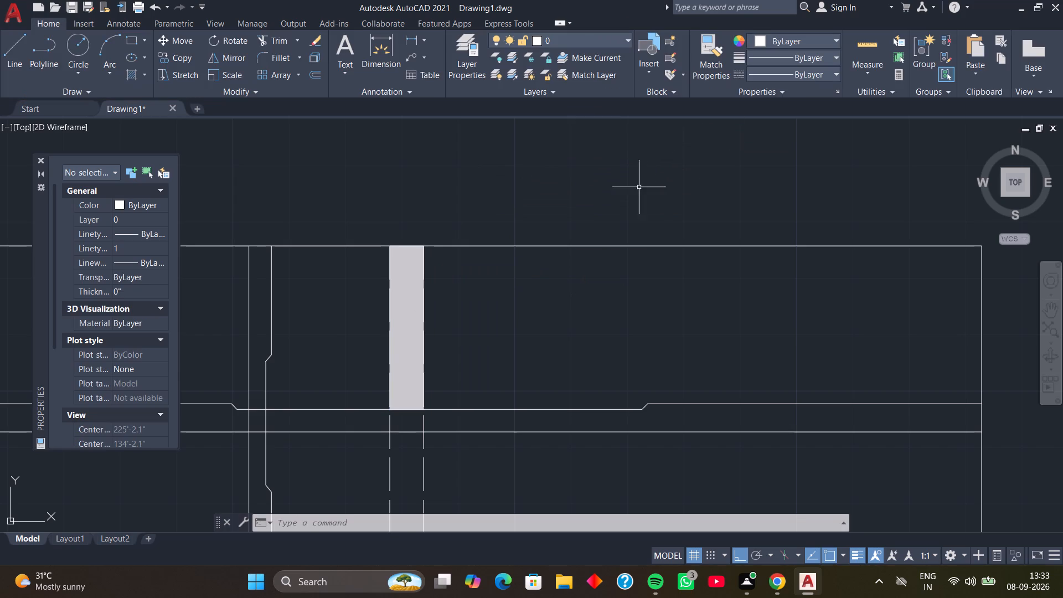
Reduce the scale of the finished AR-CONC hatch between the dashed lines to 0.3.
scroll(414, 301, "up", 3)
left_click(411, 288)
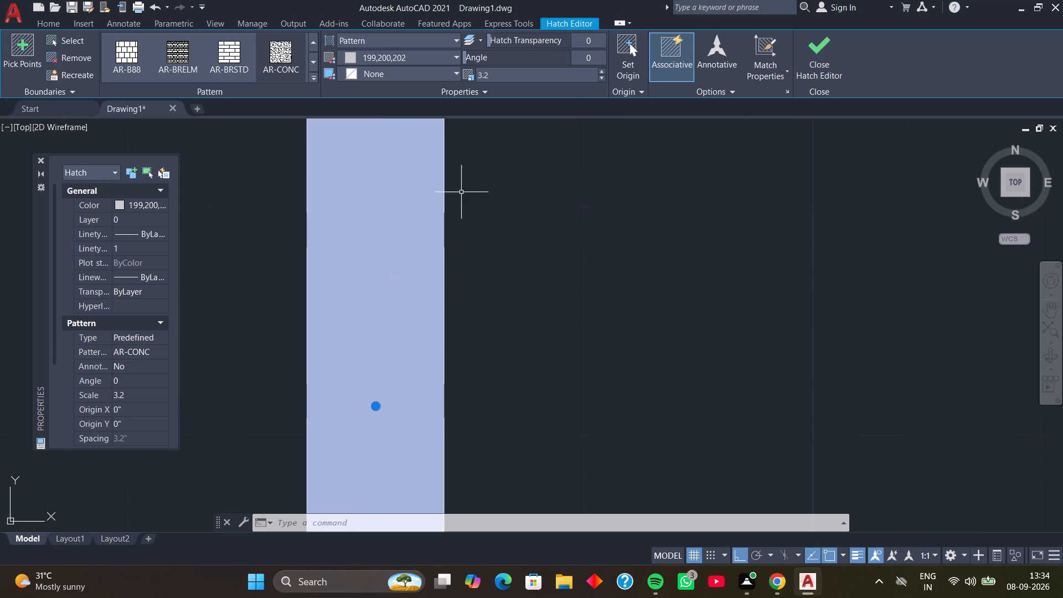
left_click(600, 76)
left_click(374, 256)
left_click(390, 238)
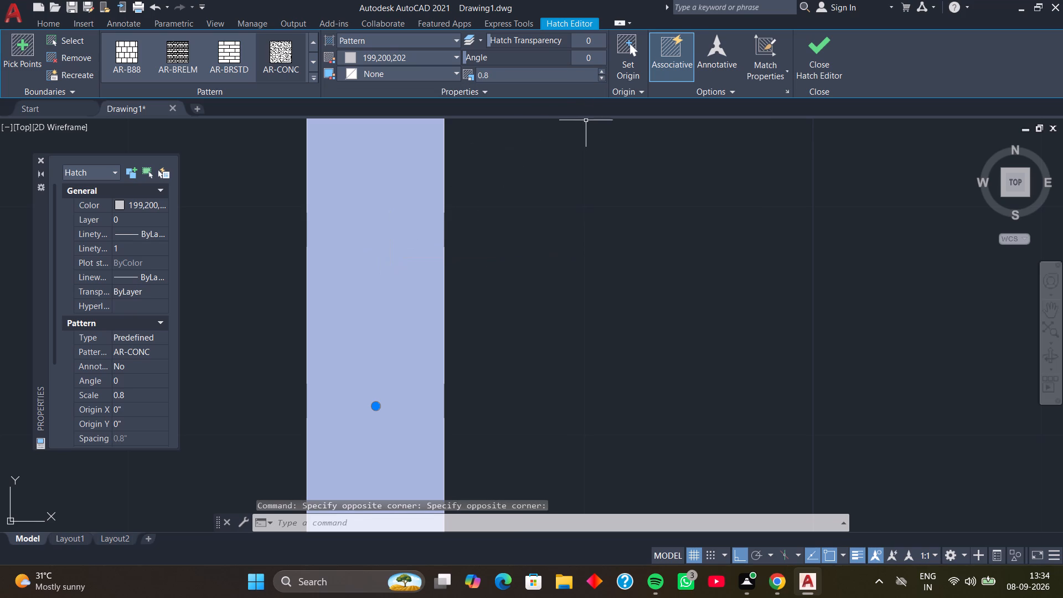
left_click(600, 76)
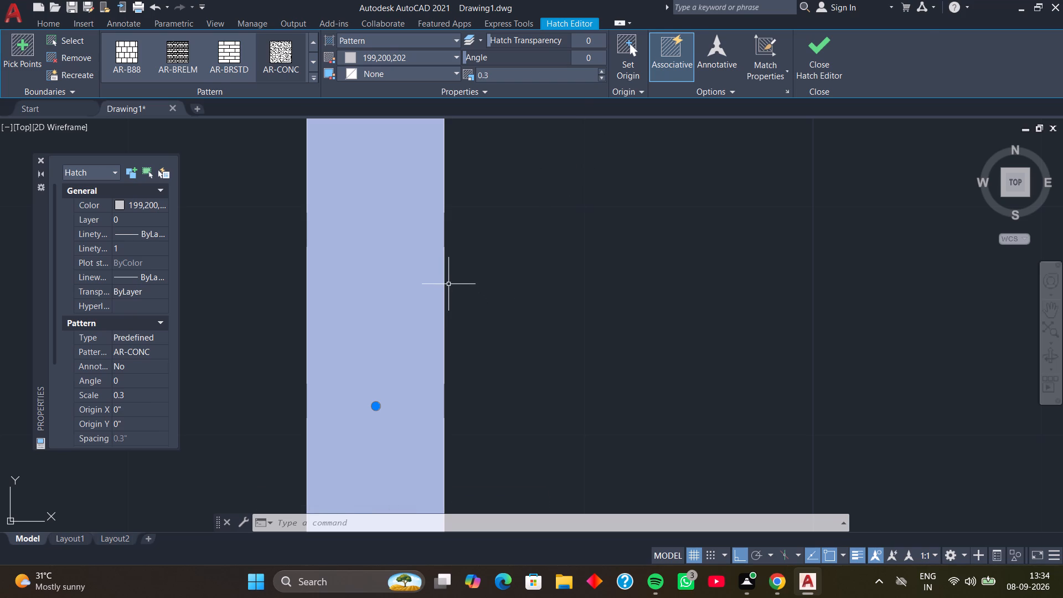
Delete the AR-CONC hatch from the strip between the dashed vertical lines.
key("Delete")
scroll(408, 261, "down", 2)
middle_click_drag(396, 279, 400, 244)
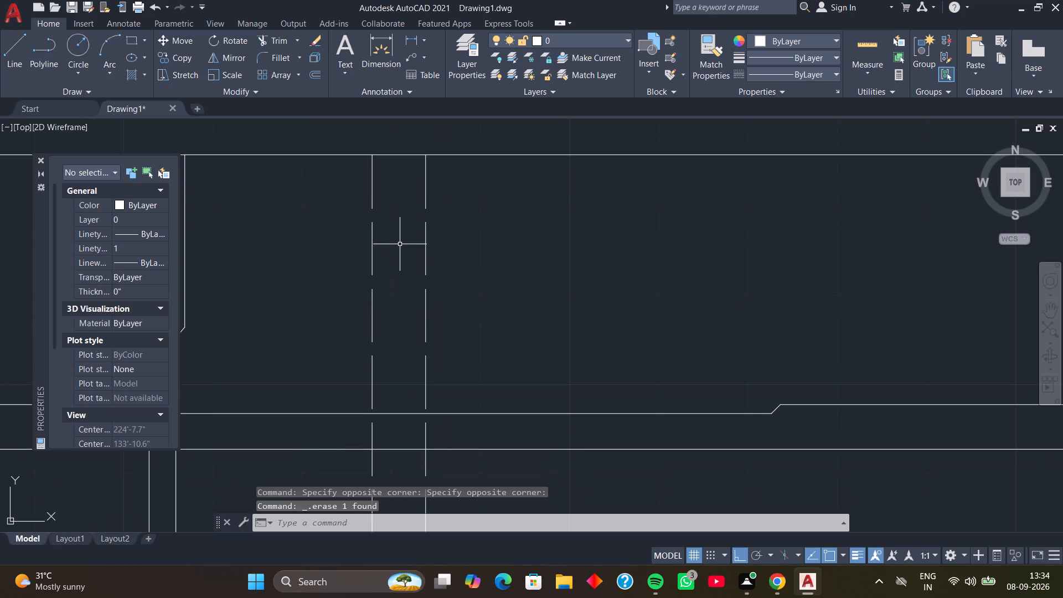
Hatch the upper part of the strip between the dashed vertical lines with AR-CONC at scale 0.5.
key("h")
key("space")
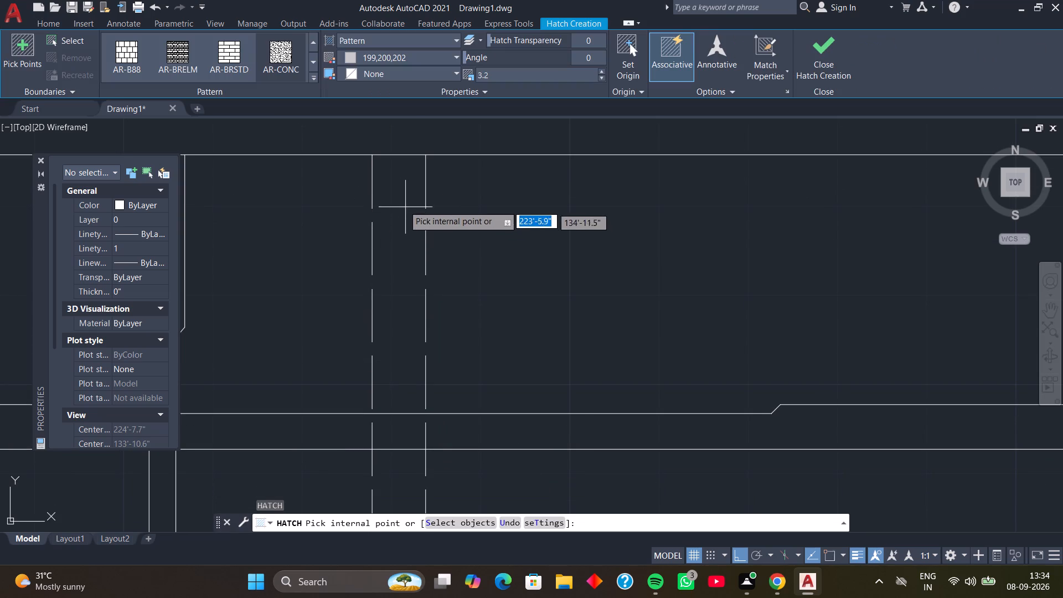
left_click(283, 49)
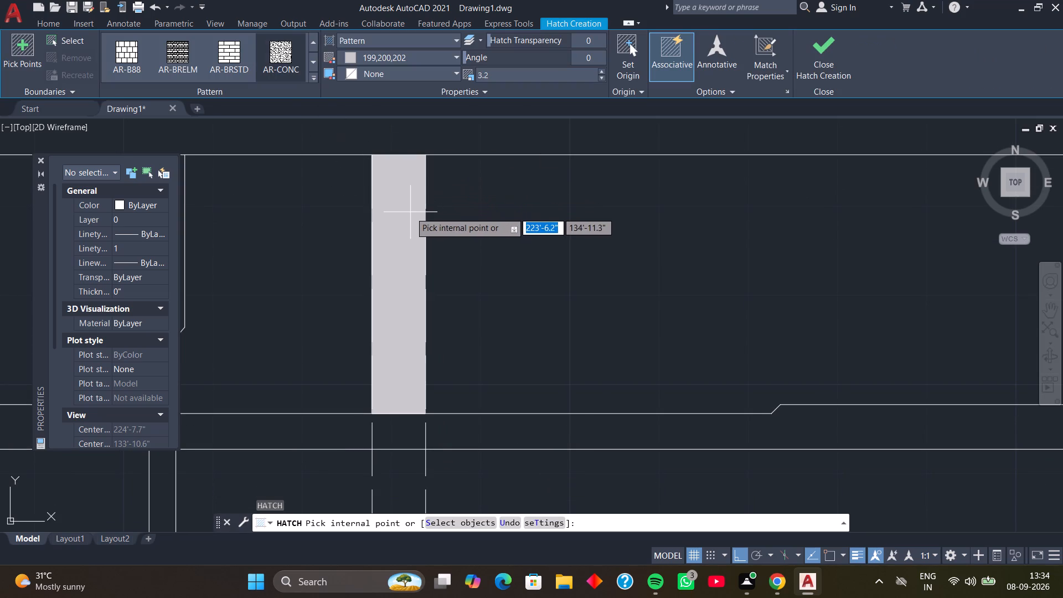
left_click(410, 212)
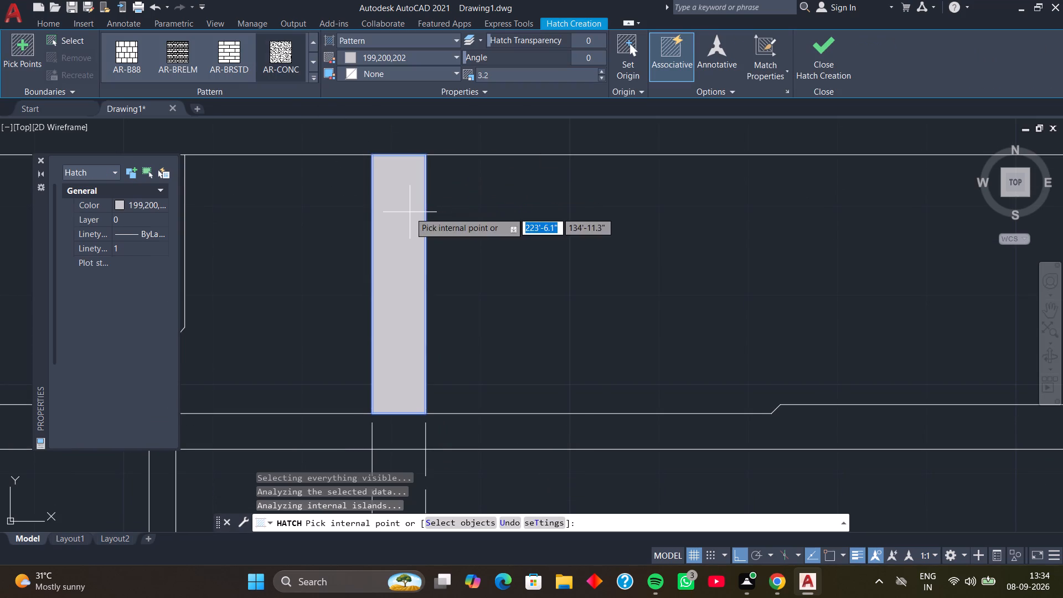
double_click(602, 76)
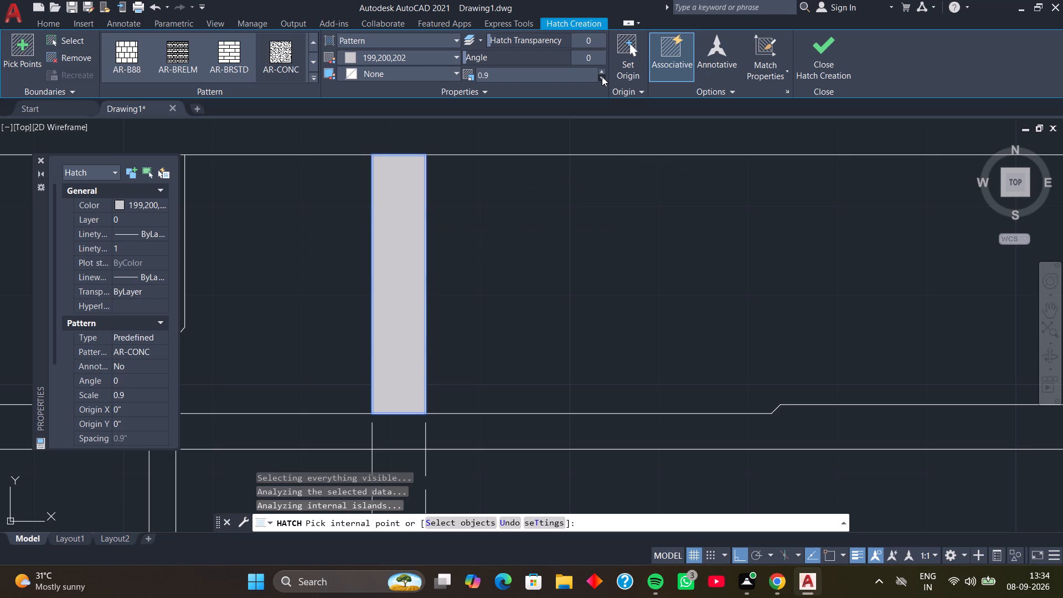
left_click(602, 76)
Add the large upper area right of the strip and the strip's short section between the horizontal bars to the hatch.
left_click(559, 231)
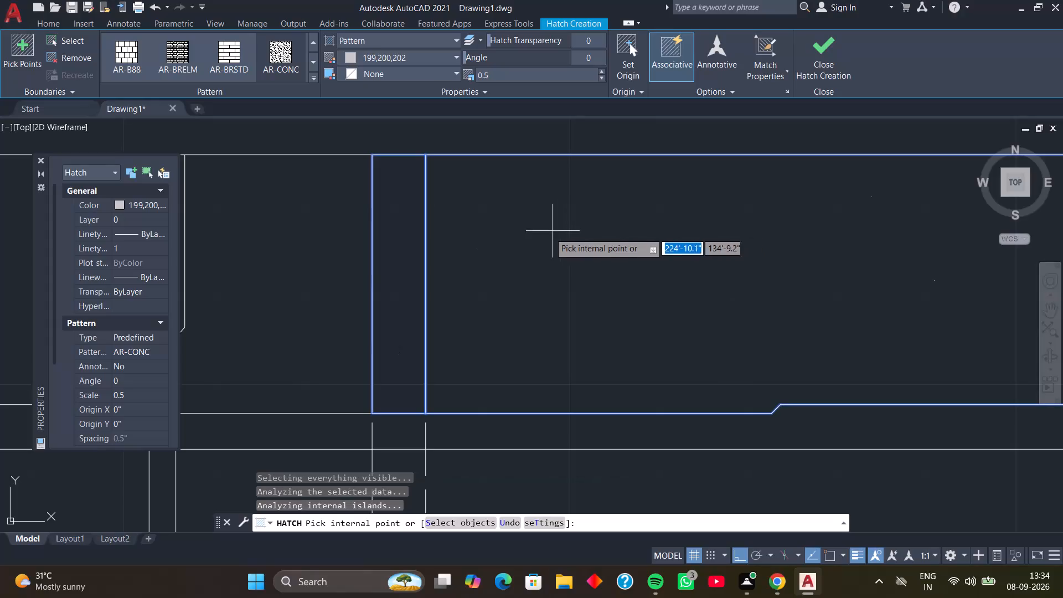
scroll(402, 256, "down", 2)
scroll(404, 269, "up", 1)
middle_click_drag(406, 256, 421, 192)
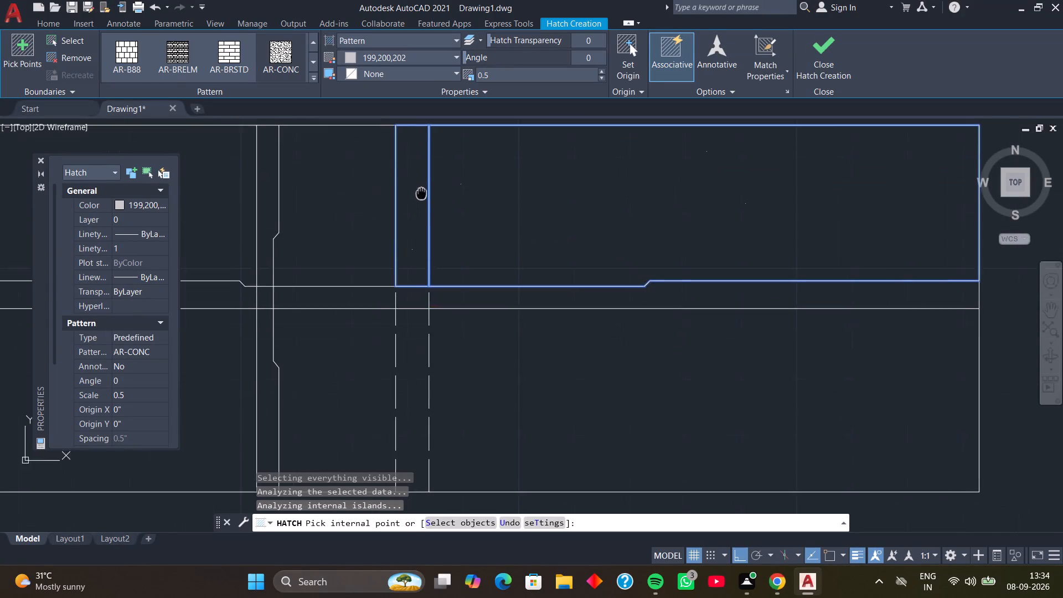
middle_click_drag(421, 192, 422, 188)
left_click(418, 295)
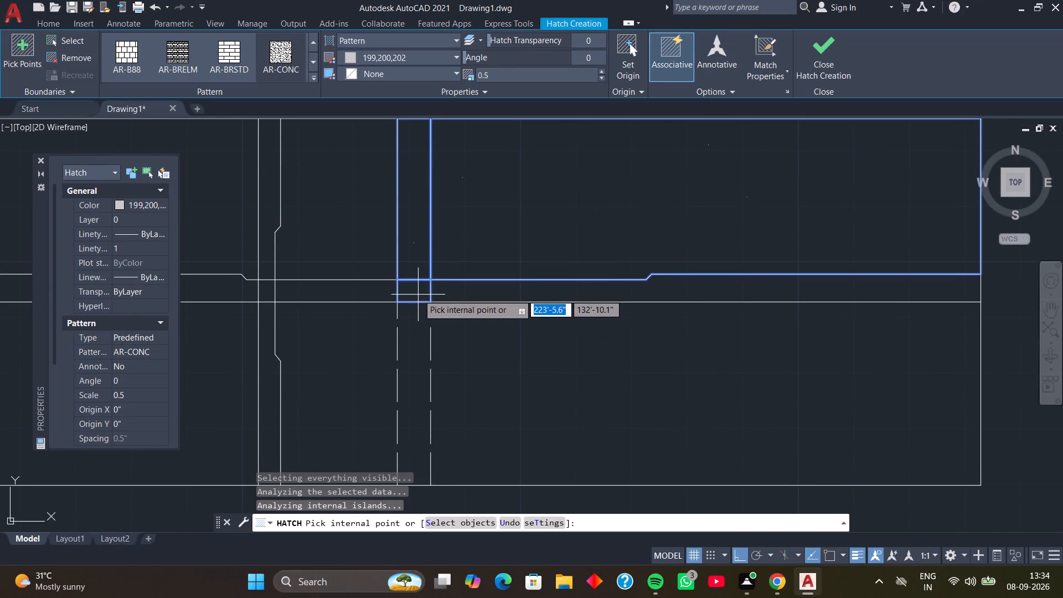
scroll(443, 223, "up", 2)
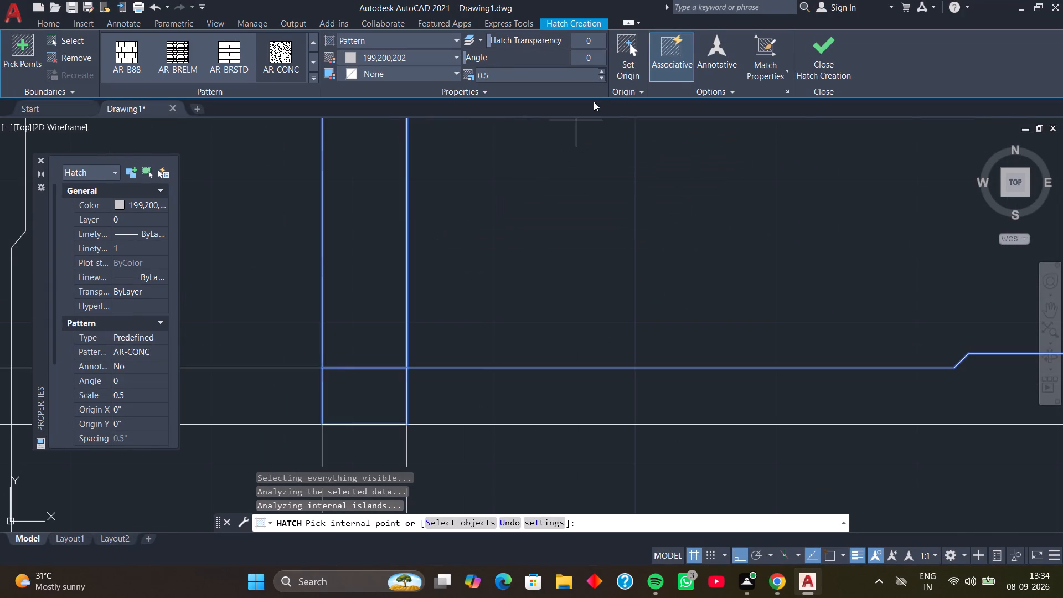
Reduce the AR-CONC hatch scale until it displays as 0 and finish the hatch.
left_click(601, 78)
left_click(601, 78)
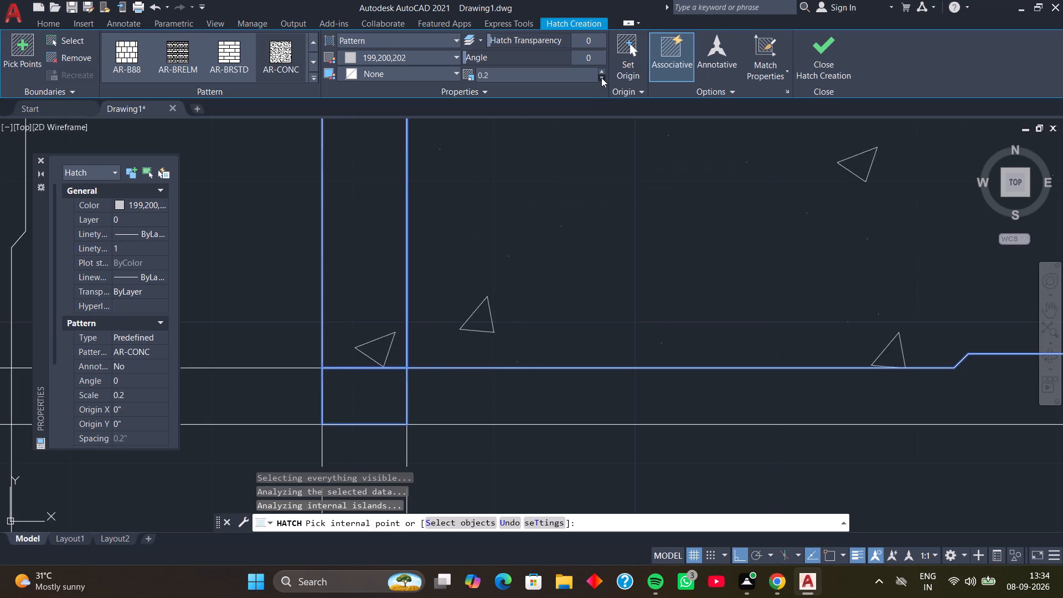
left_click(601, 78)
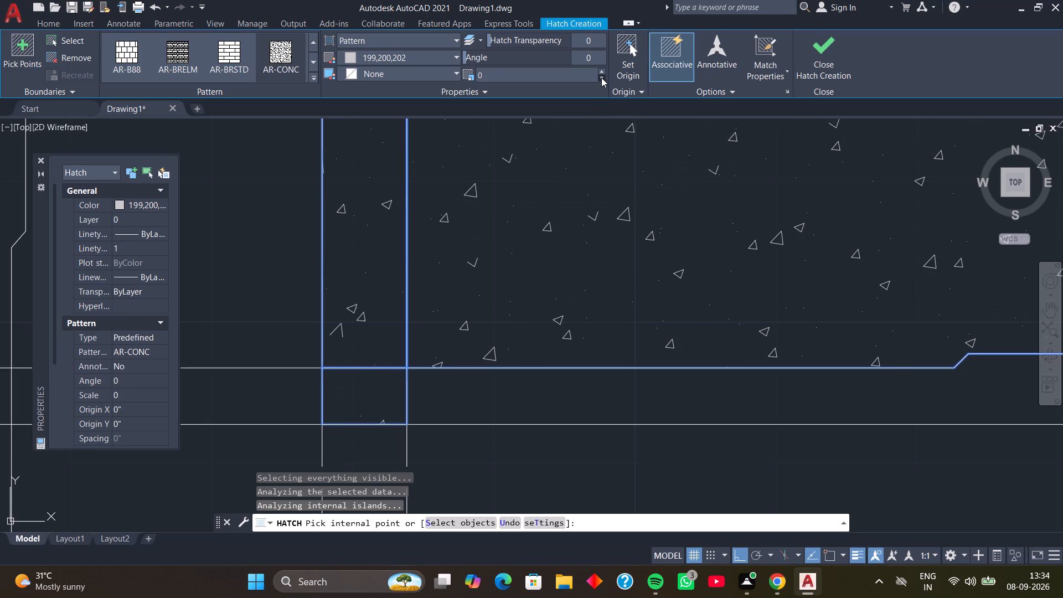
double_click(601, 78)
scroll(578, 194, "down", 2)
middle_click_drag(578, 194, 553, 263)
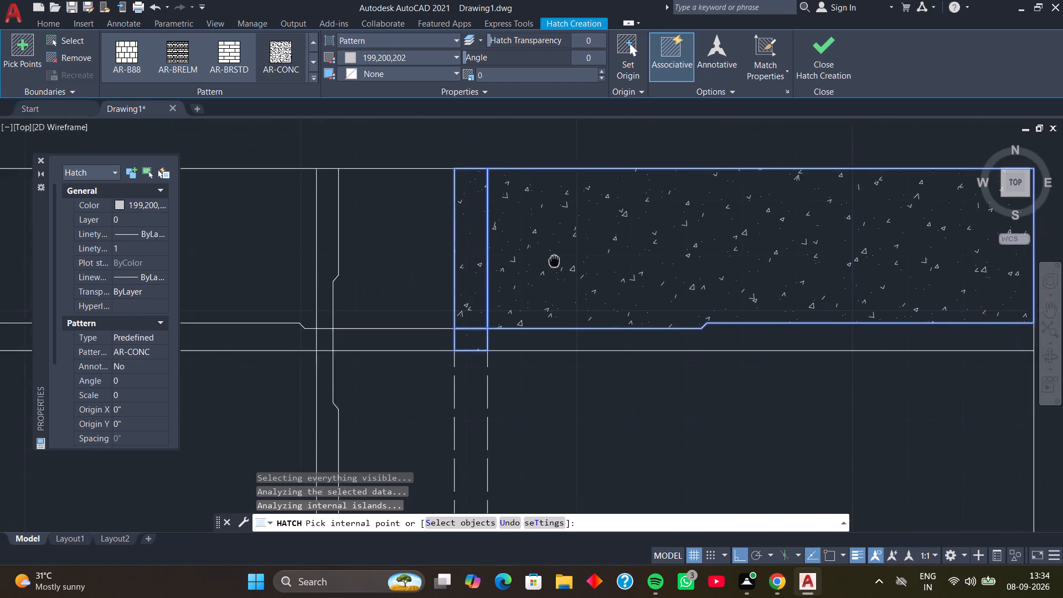
middle_click_drag(553, 263, 540, 284)
middle_click_drag(534, 291, 465, 277)
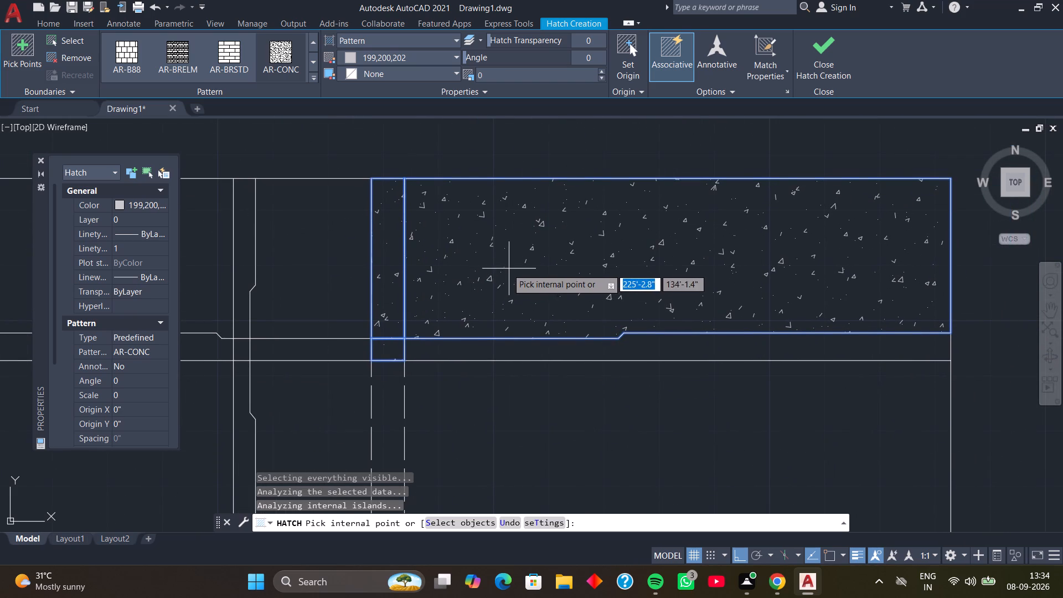
key("Escape")
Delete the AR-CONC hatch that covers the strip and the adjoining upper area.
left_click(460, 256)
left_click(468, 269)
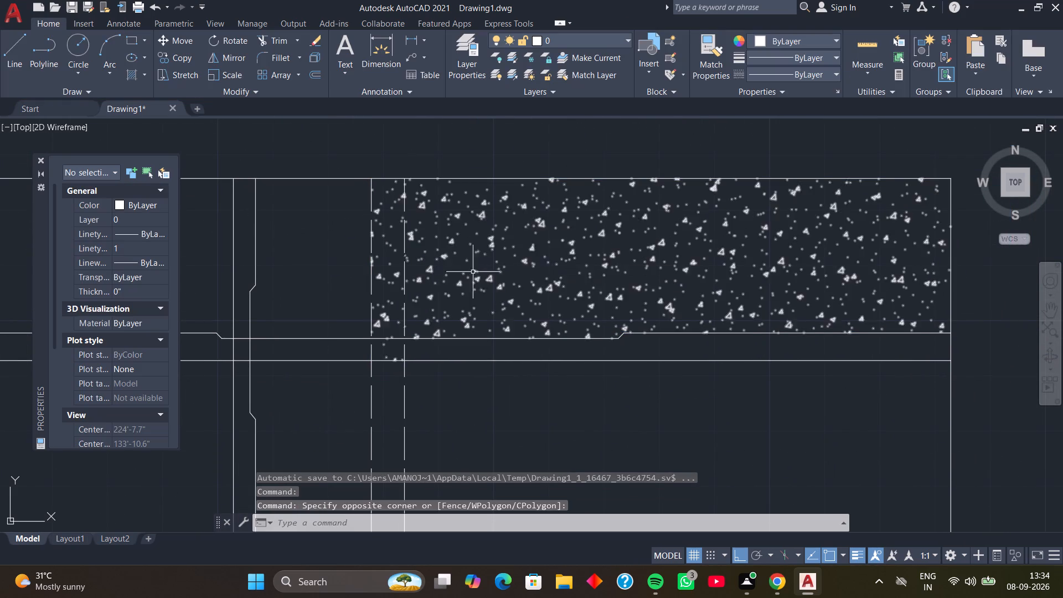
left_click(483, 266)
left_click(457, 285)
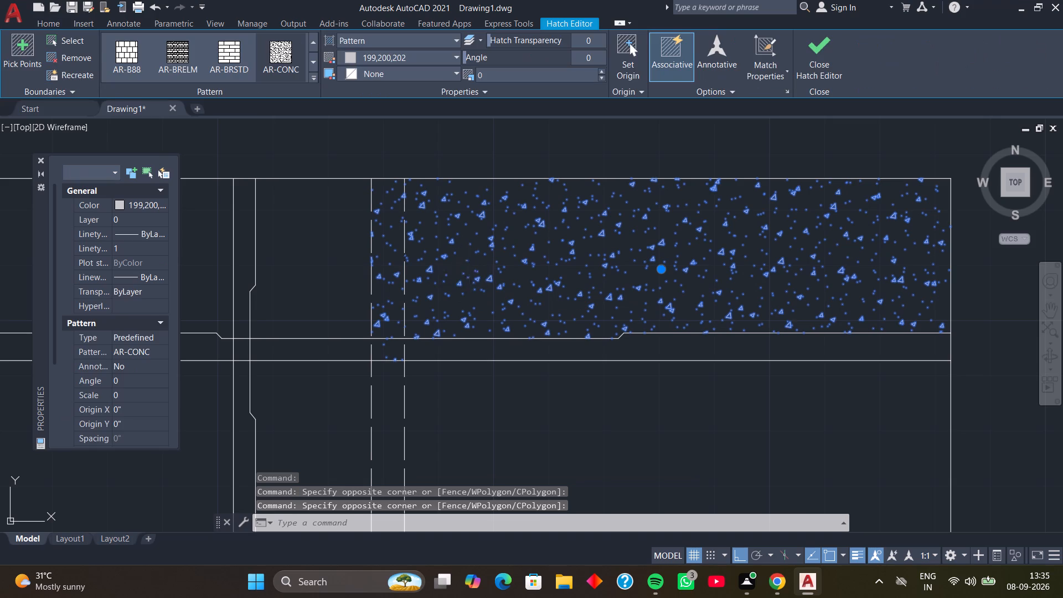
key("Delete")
Hatch the upper, middle and lower sections of the strip between the dashed vertical lines with AR-CONC at the displayed scale 0.
key("h")
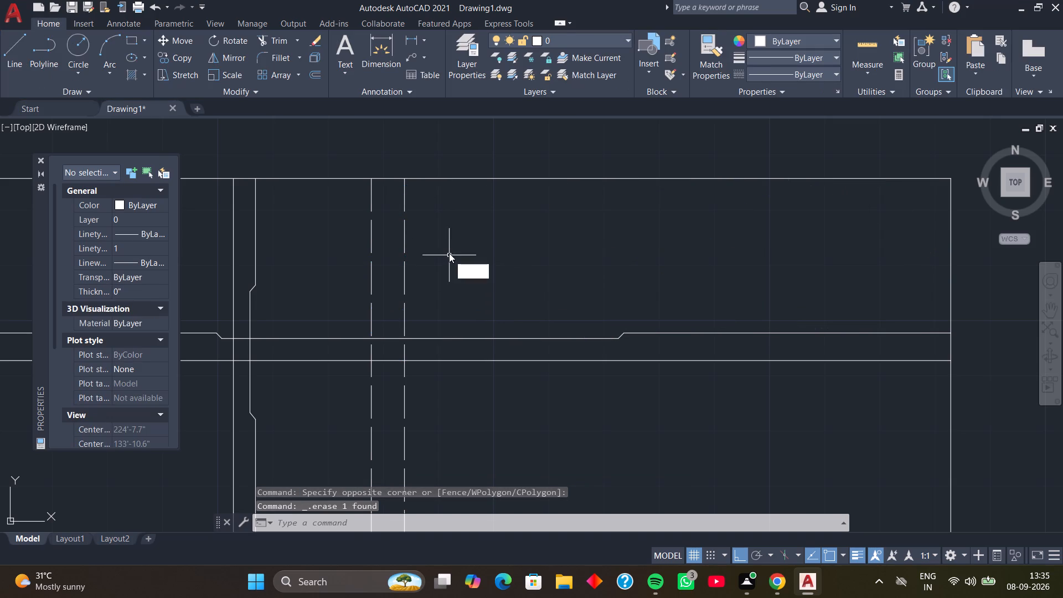
key("space")
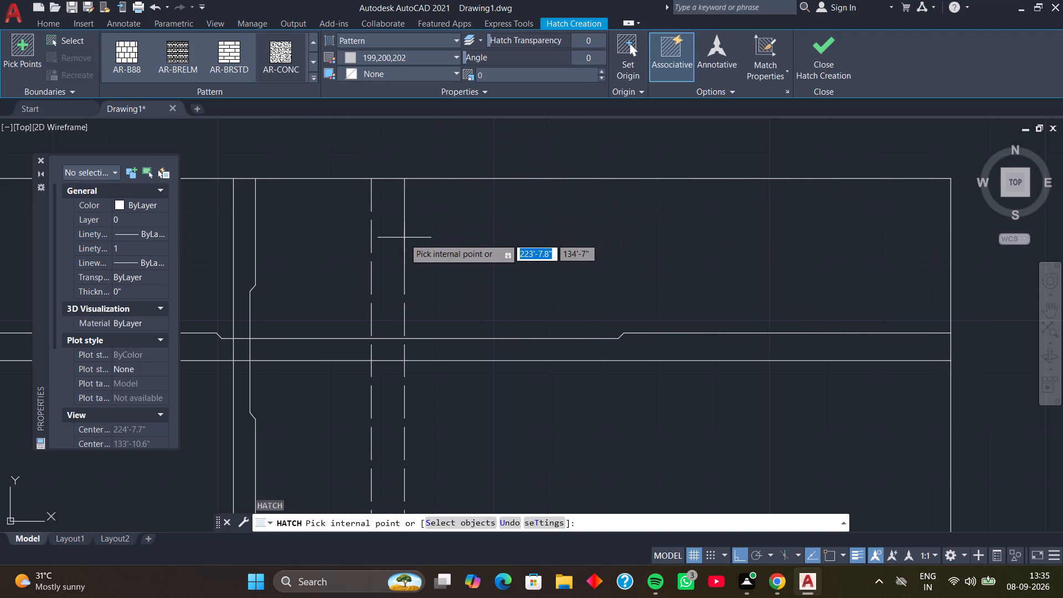
left_click(395, 243)
left_click(389, 354)
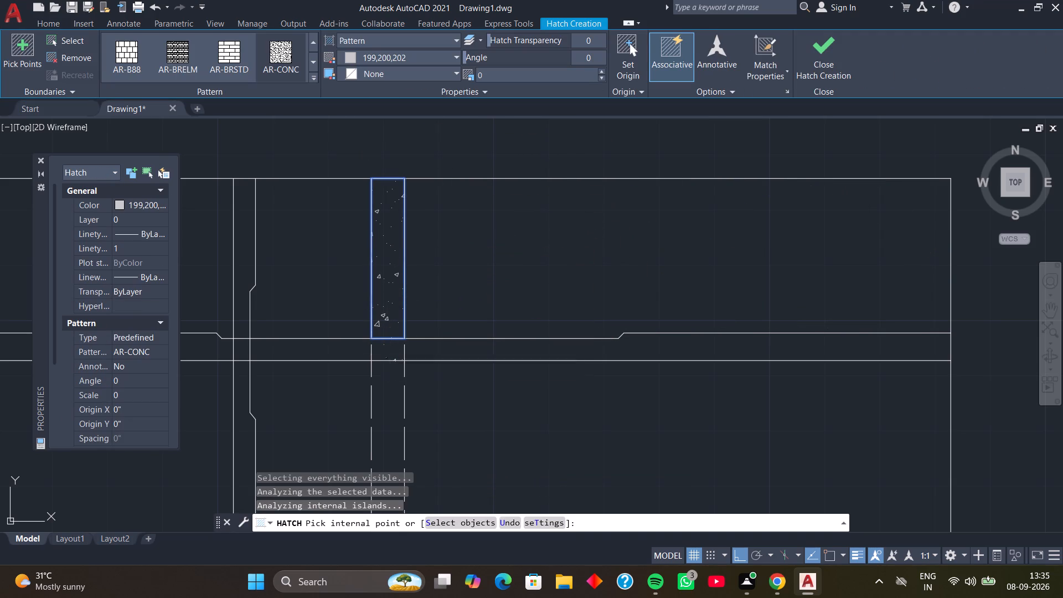
middle_click_drag(398, 339, 476, 178)
left_click(467, 242)
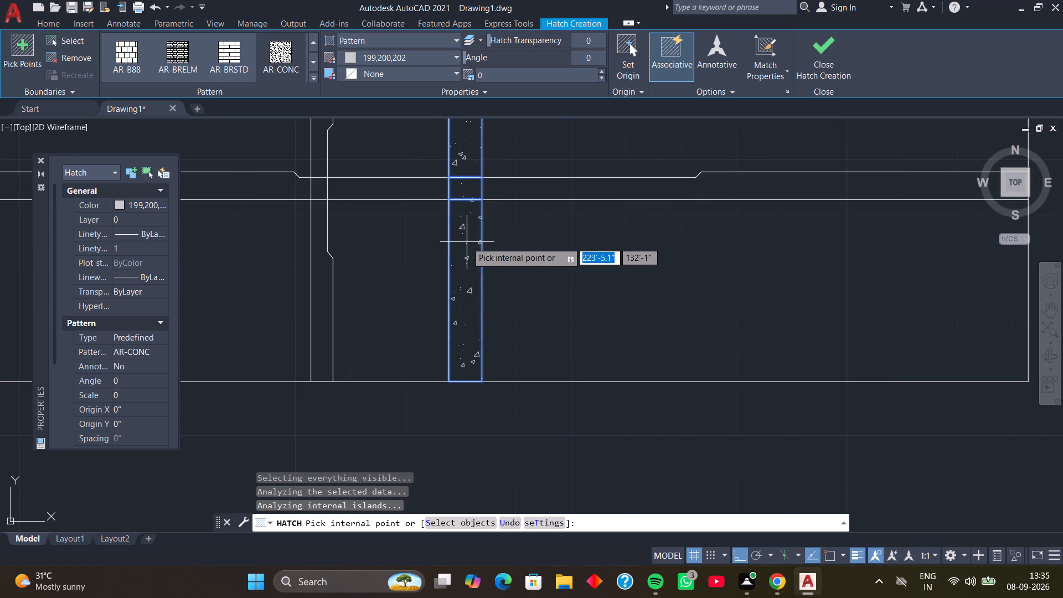
scroll(507, 229, "down", 2)
middle_click_drag(514, 236, 488, 278)
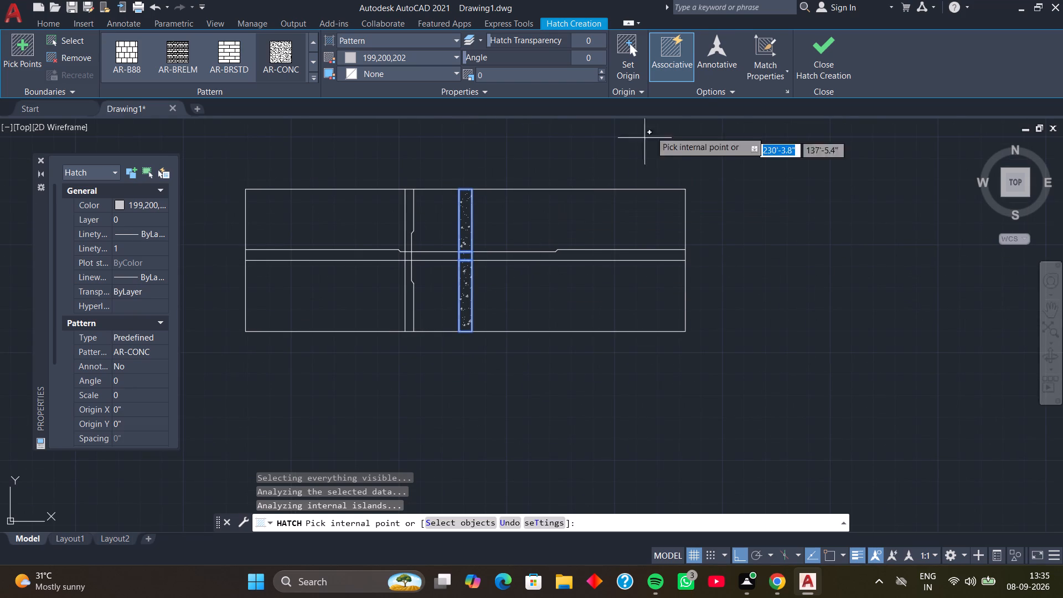
left_click(815, 65)
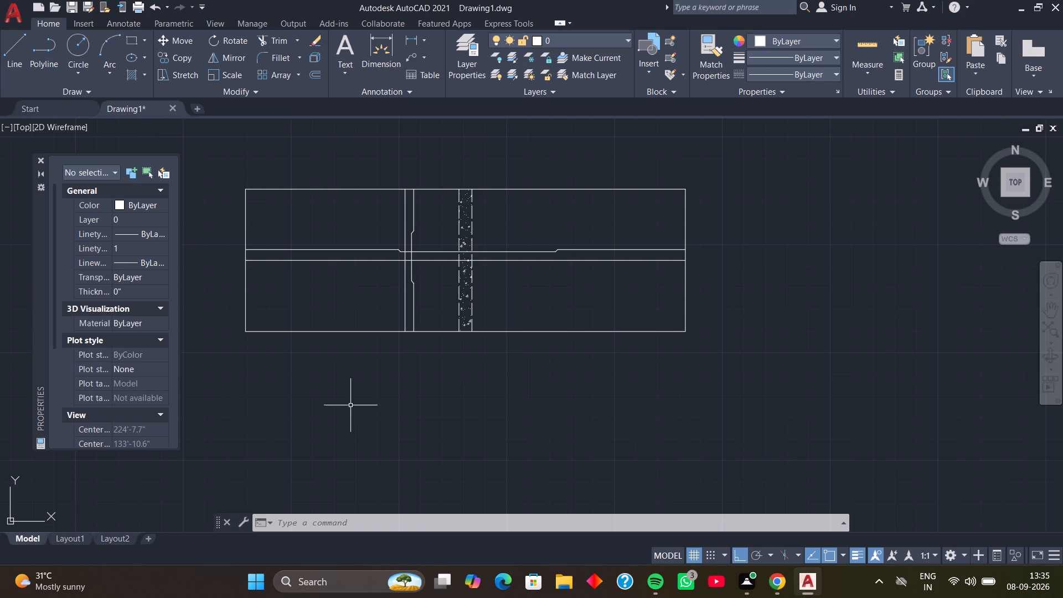
Offset the left raised segment of the cranked horizontal bar upward by 1".
middle_click_drag(347, 368, 415, 415)
scroll(403, 344, "up", 2)
middle_click_drag(388, 326, 466, 404)
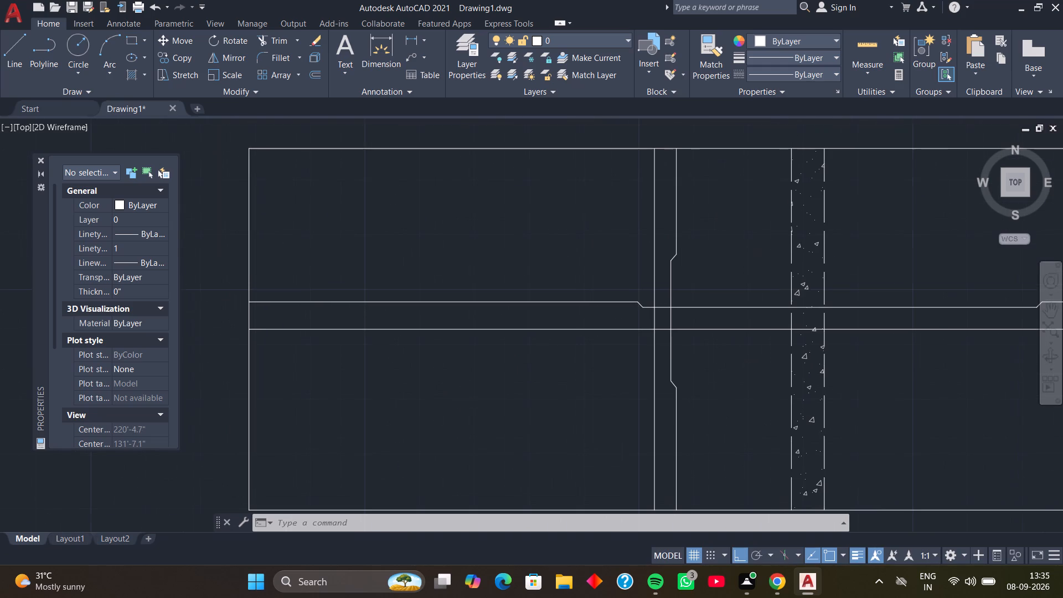
scroll(467, 404, "down", 1)
middle_click_drag(467, 405, 462, 411)
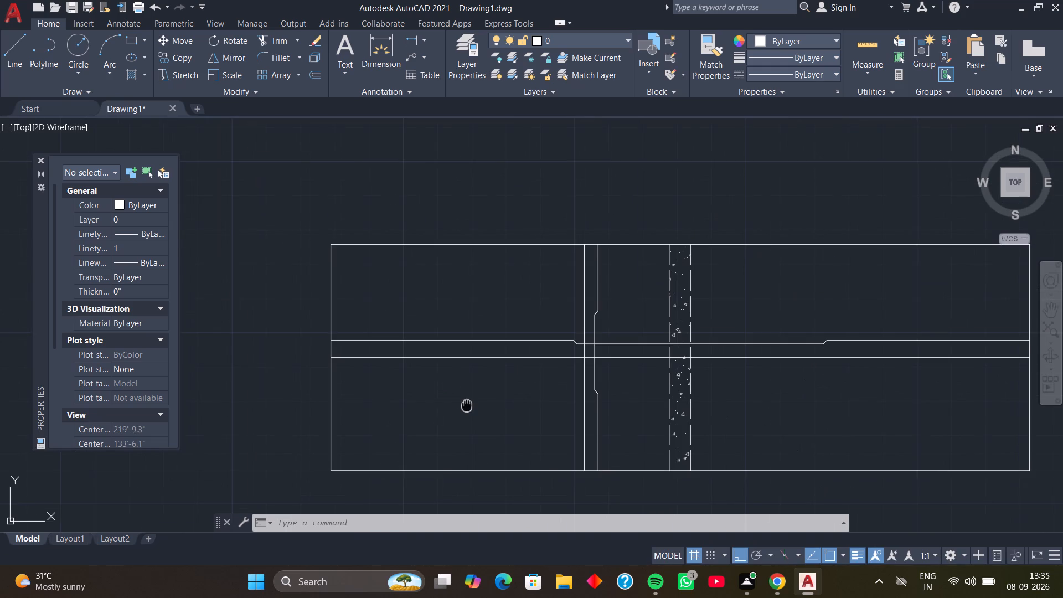
middle_click_drag(462, 411, 454, 422)
key("o")
key("space")
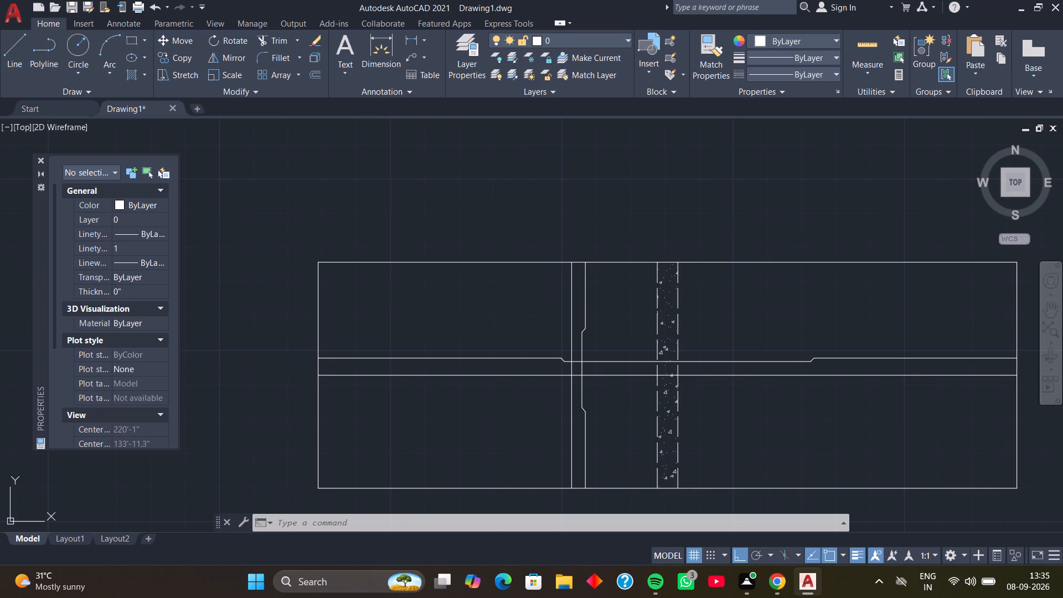
key("space")
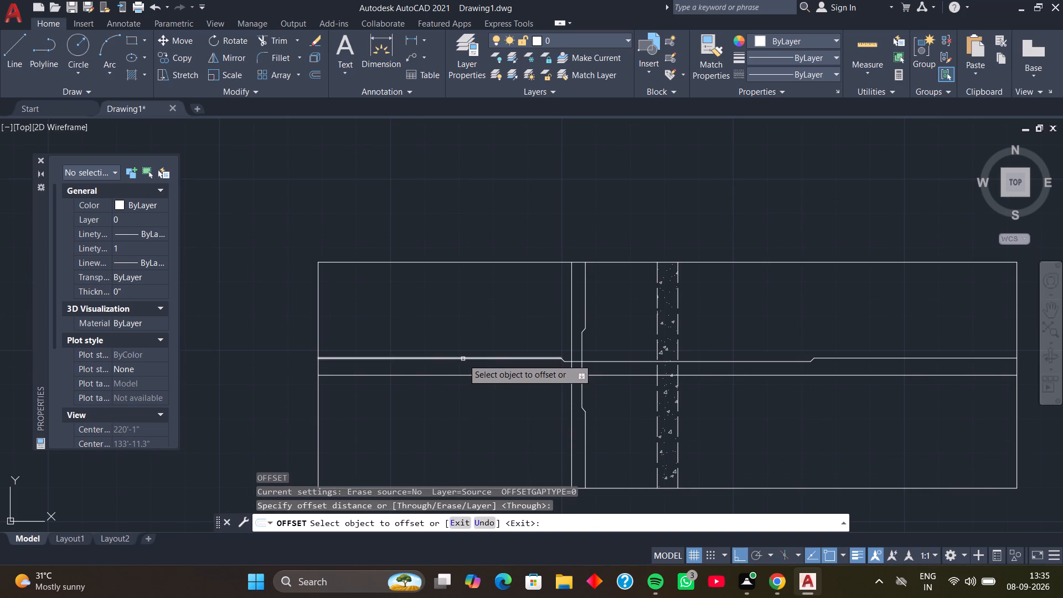
left_click(463, 359)
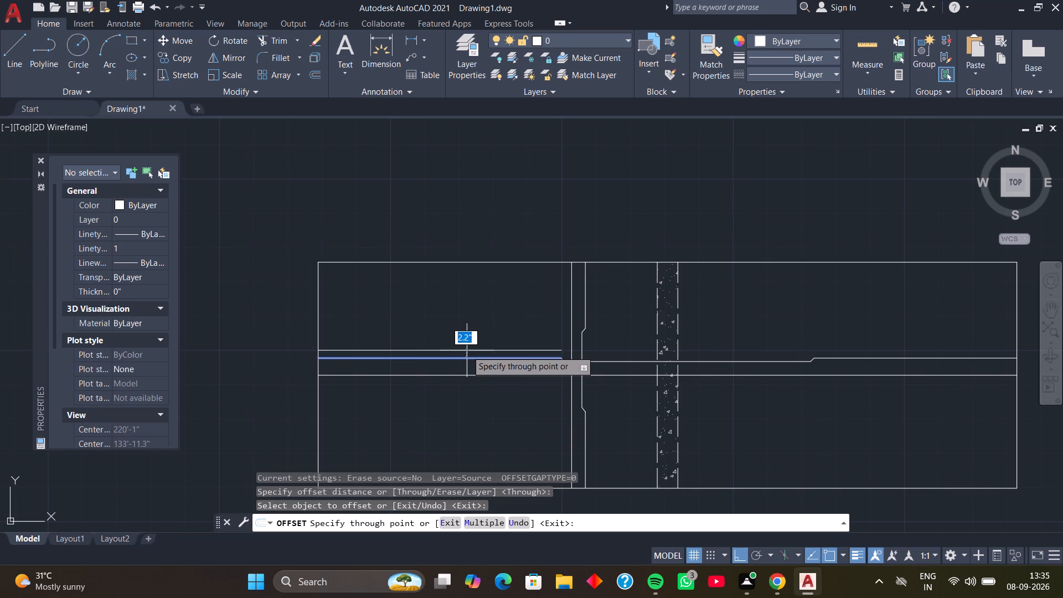
key("1")
key("Return")
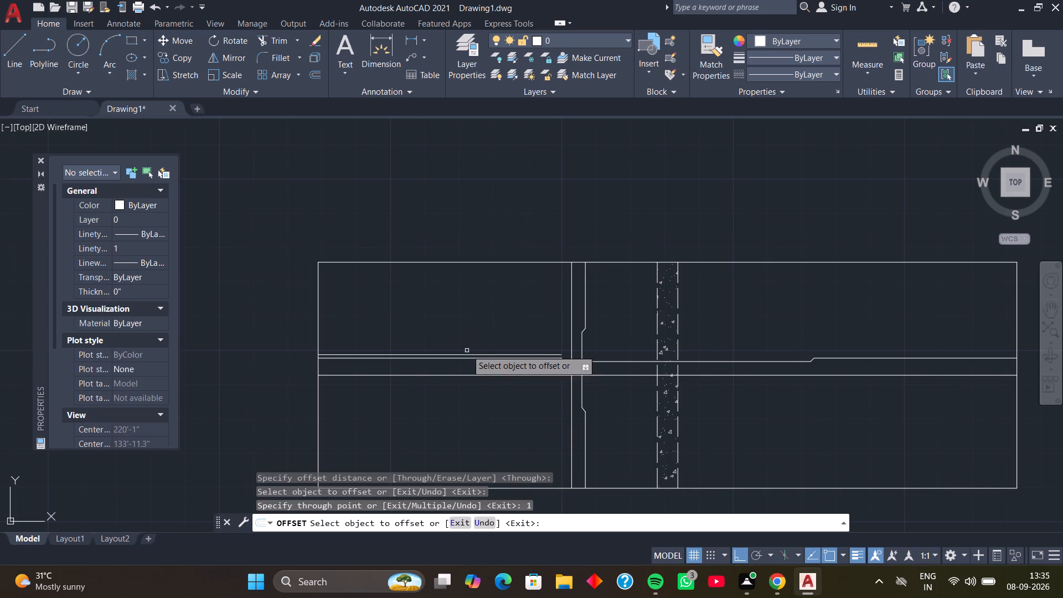
Offset the right raised segment of the cranked horizontal bar upward by 1" and finish the Offset command.
left_click(848, 356)
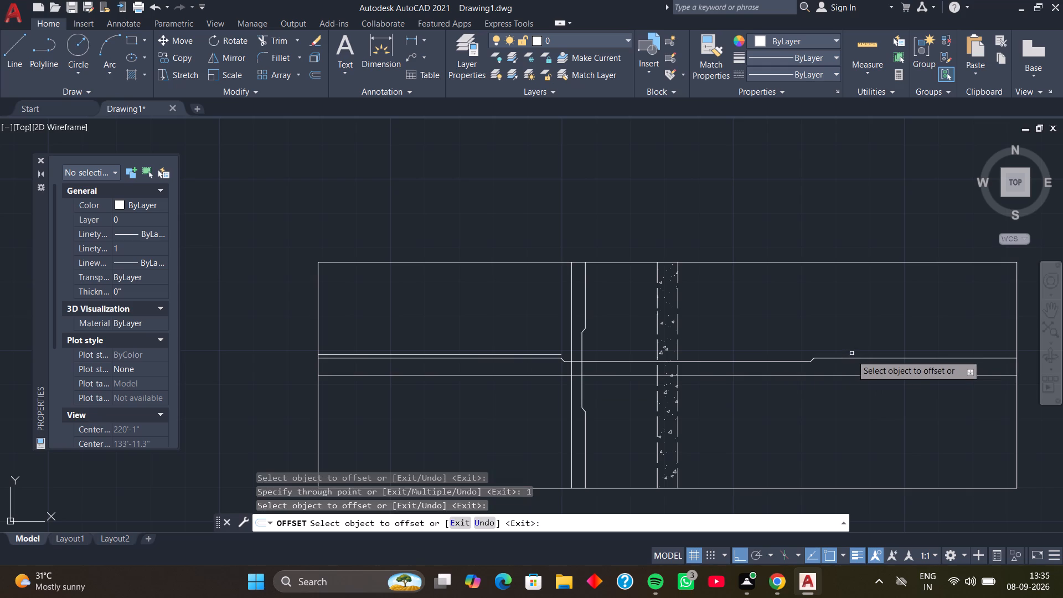
left_click(852, 359)
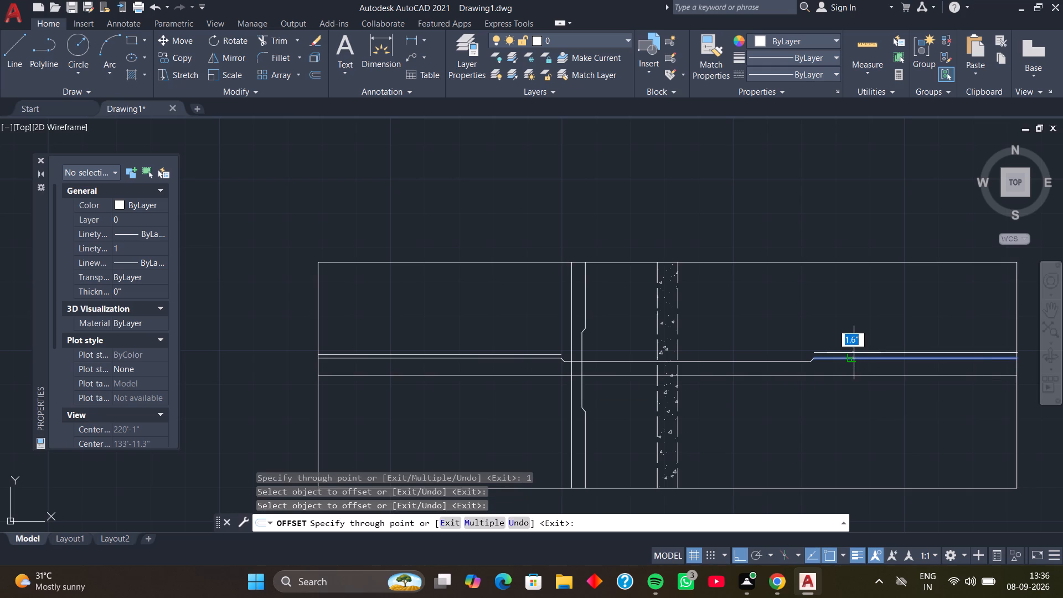
key("1")
key("Return")
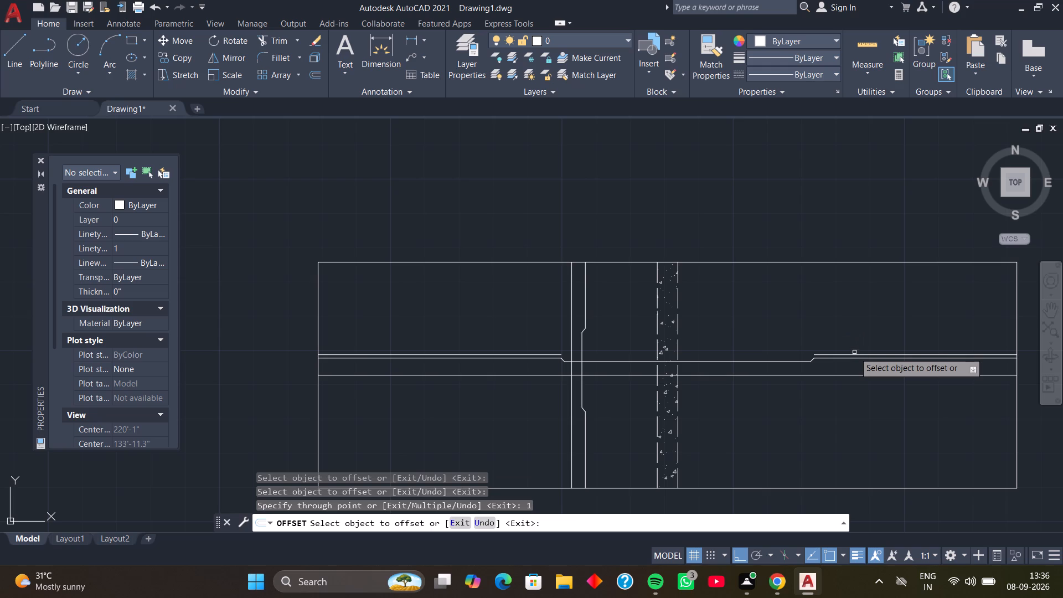
scroll(848, 356, "up", 3)
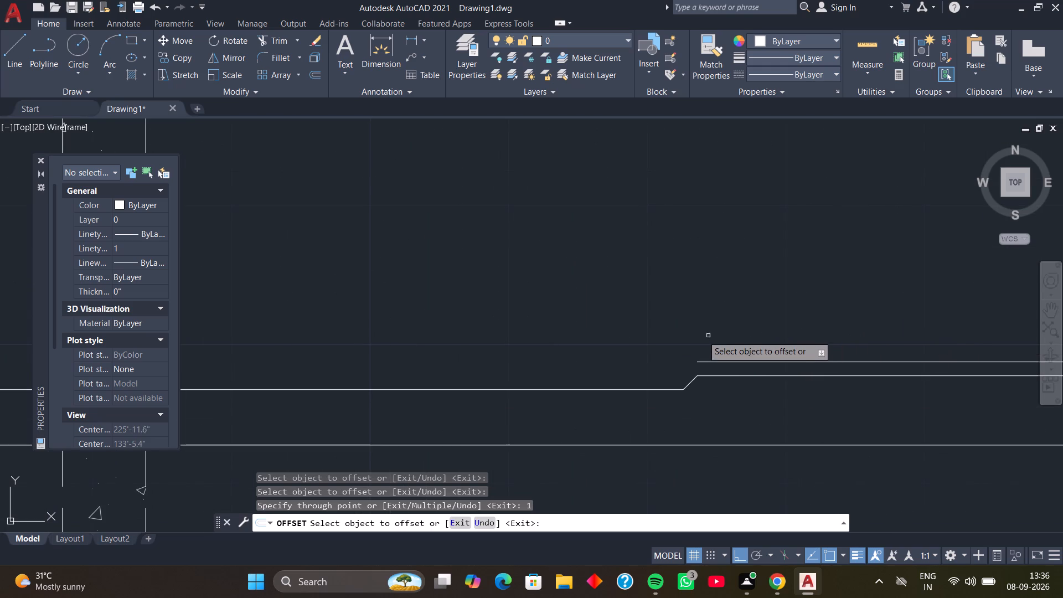
scroll(671, 336, "down", 2)
middle_click_drag(610, 312, 696, 303)
key("space")
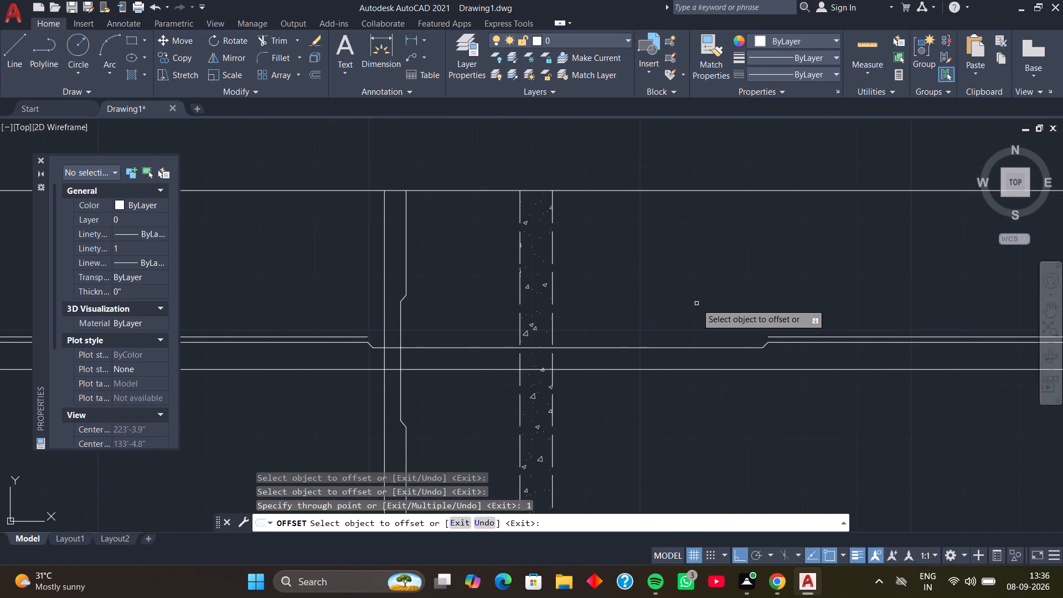
Give the two offset lines above the cranked horizontal bar the ACAD_ISO02W100 linetype at linetype scale 0.5.
left_click(350, 338)
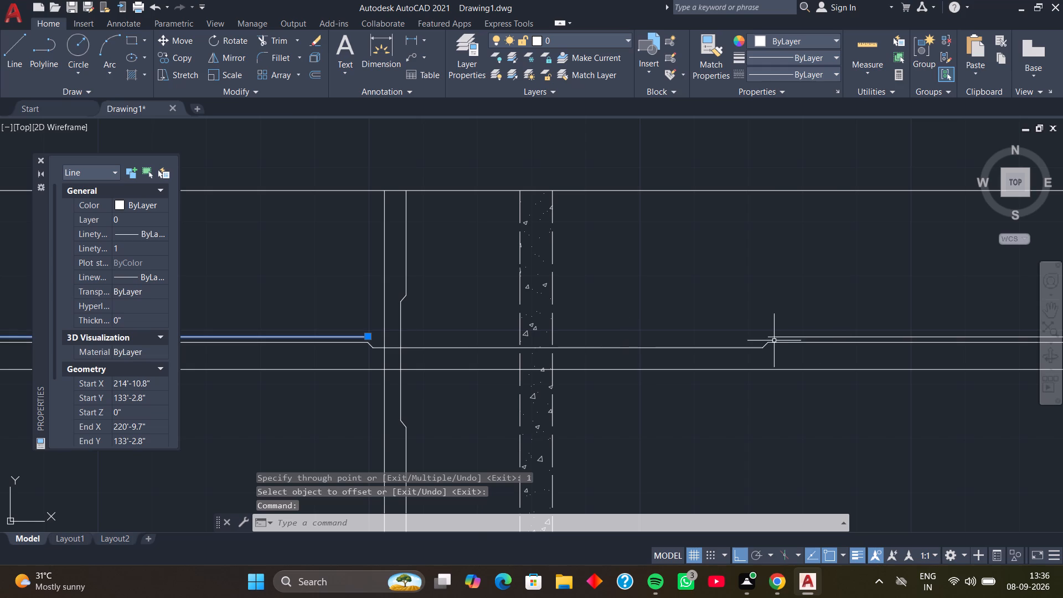
left_click(832, 338)
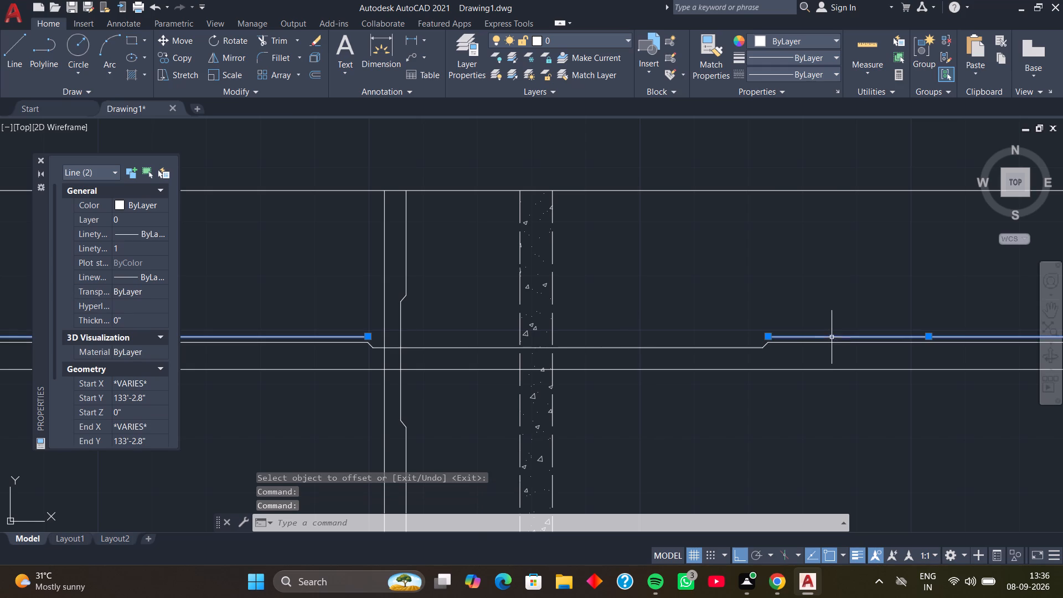
left_click(833, 73)
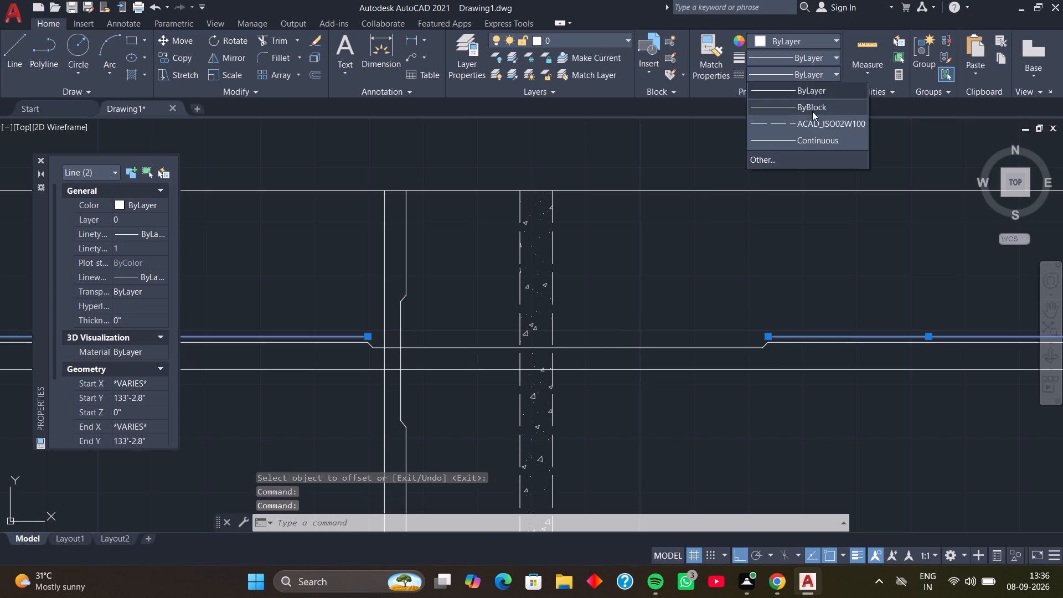
left_click(811, 121)
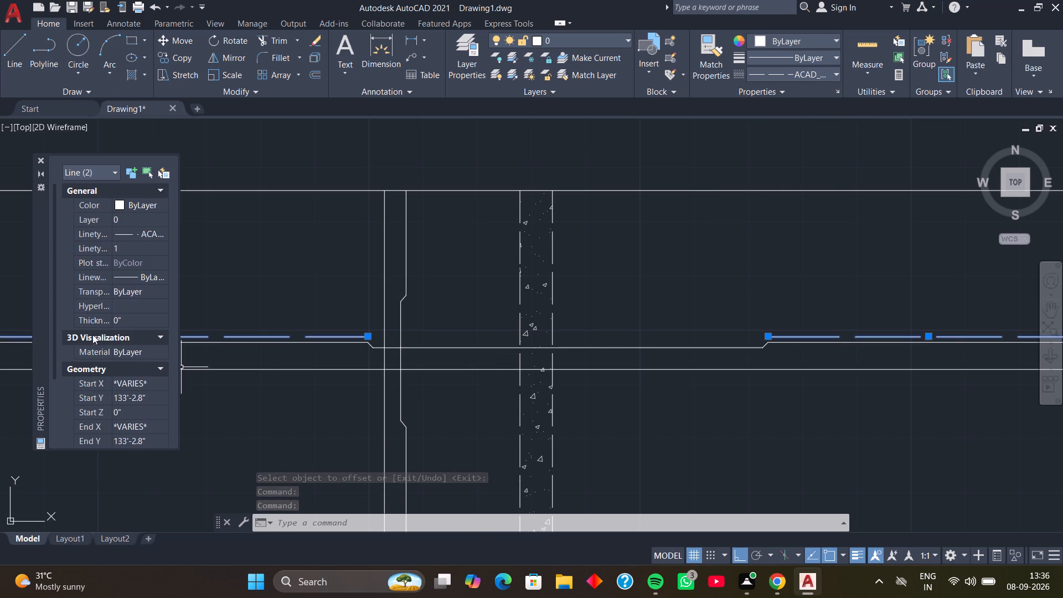
left_click(148, 249)
type("0.5")
key("Return")
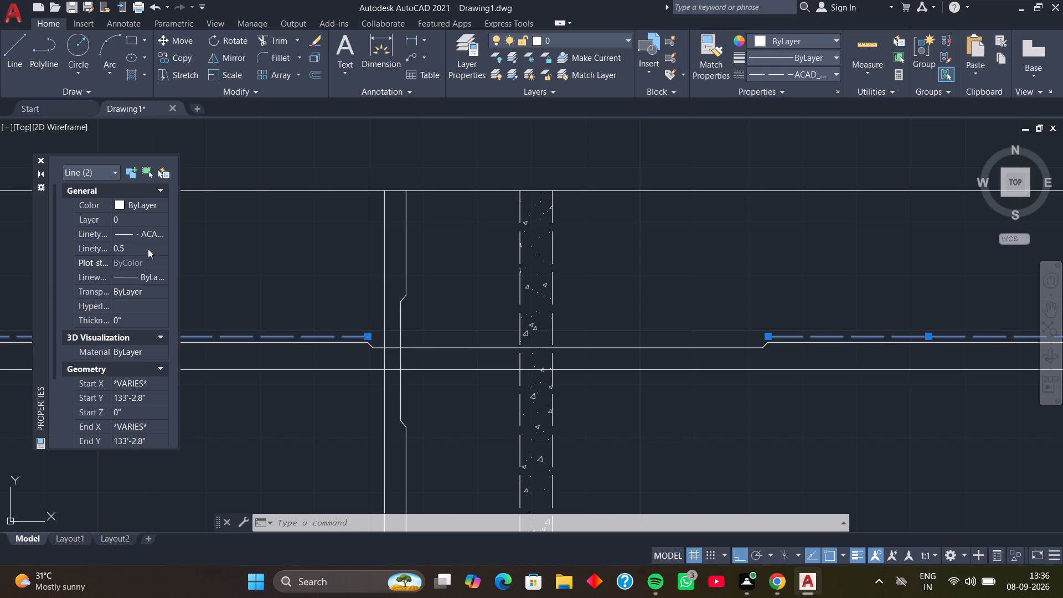
key("Escape")
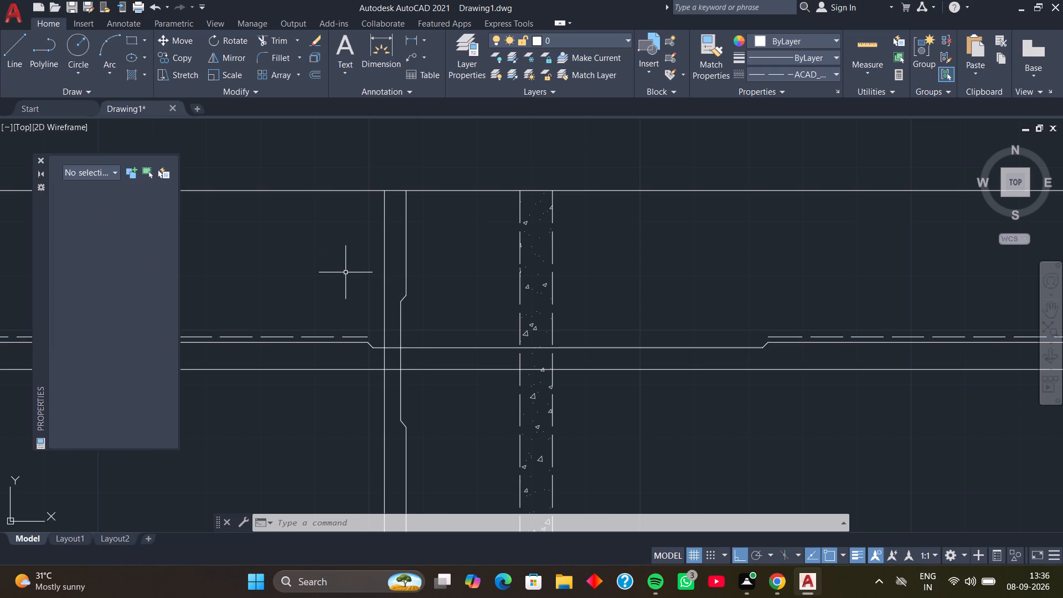
Offset the lower straight segment of the cranked vertical bar by 1" toward the hatched strip.
scroll(347, 287, "down", 2)
middle_click_drag(337, 339, 353, 306)
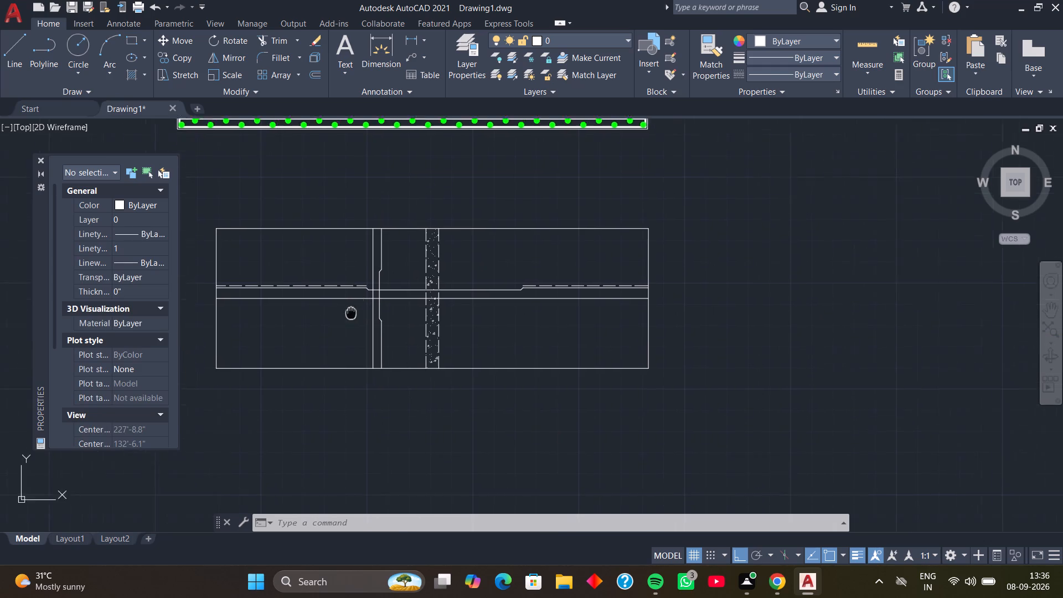
middle_click_drag(353, 306, 355, 299)
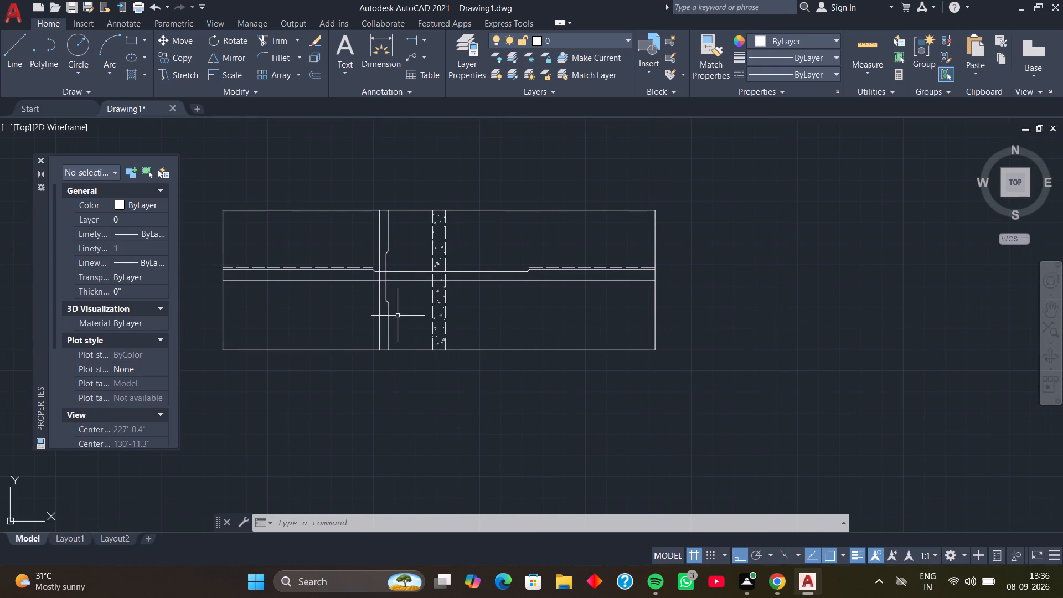
scroll(393, 321, "up", 2)
key("o")
key("space")
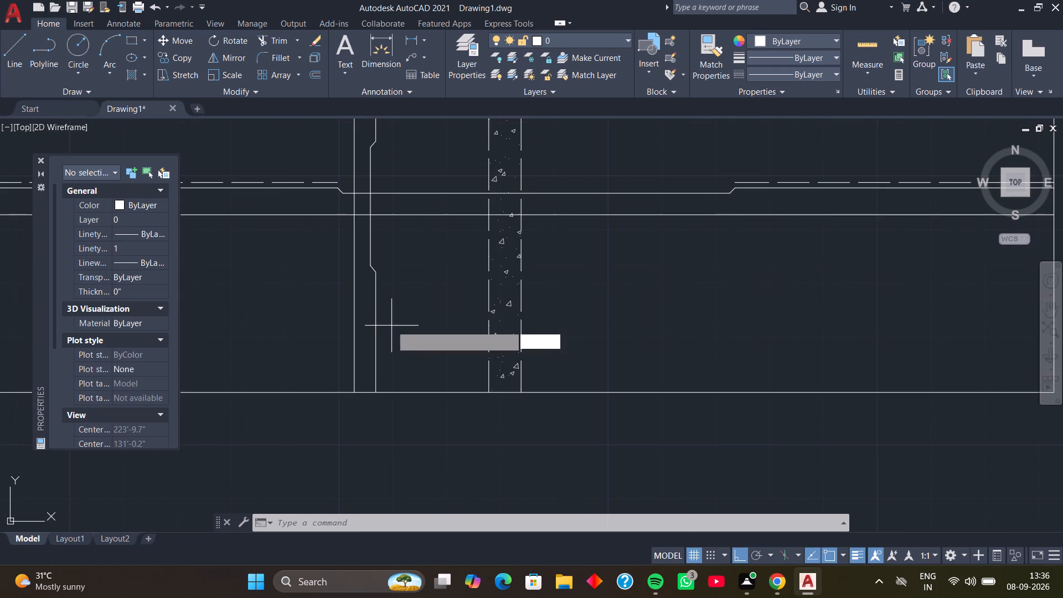
key("space")
left_click(377, 327)
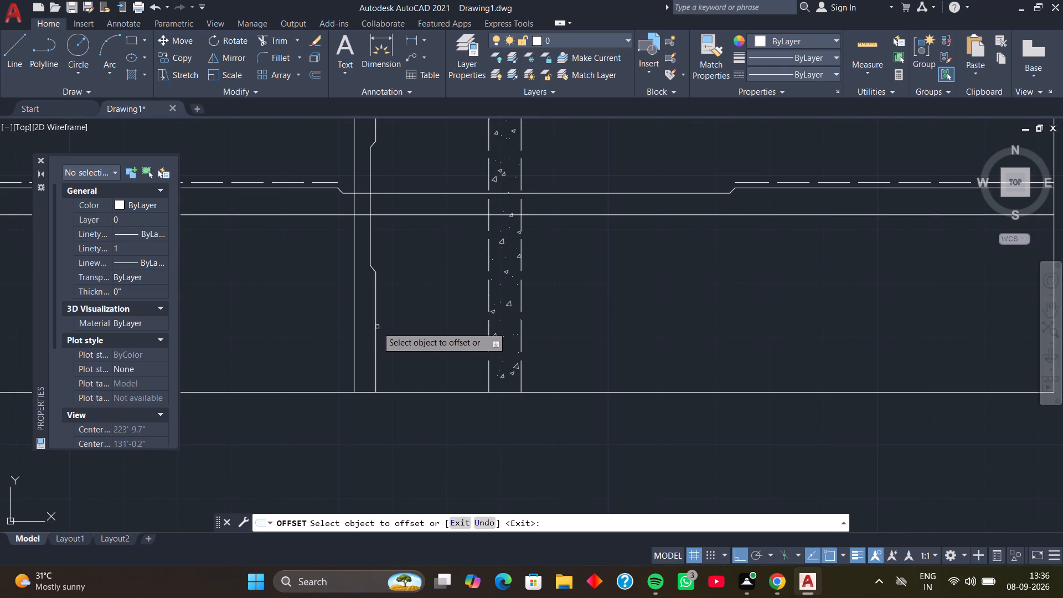
key("1")
key("Return")
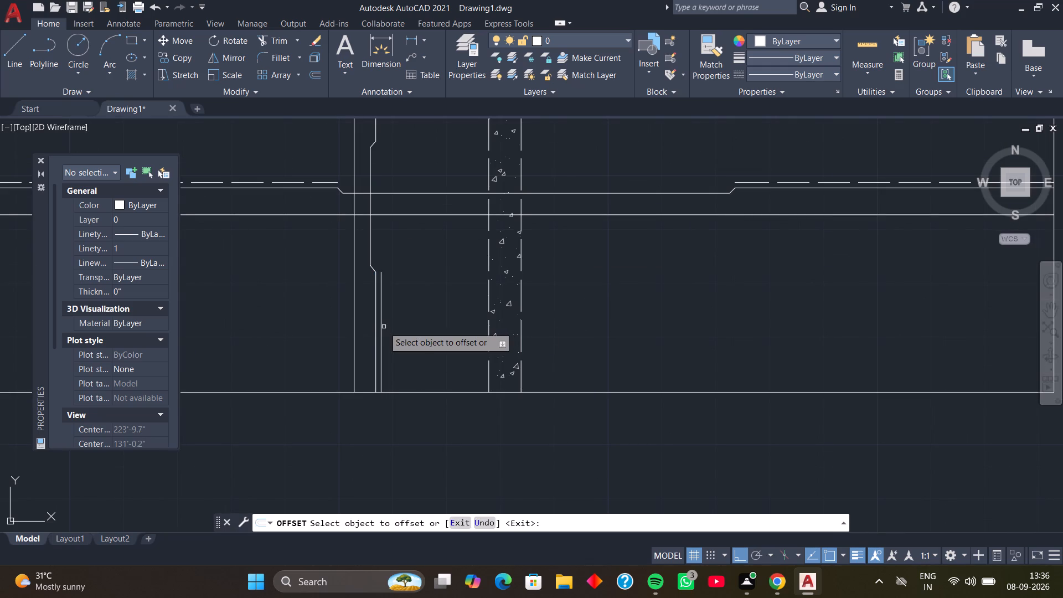
Offset the upper straight segment of the cranked vertical bar by 1" toward the hatched strip and finish the Offset command.
scroll(404, 194, "down", 1)
middle_click_drag(406, 163, 411, 279)
scroll(403, 254, "up", 1)
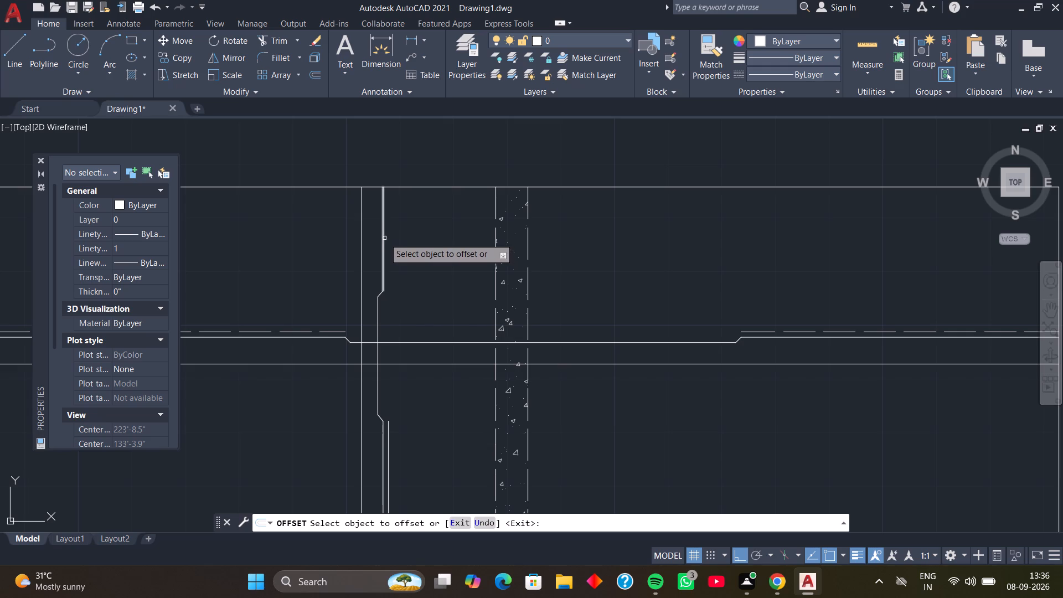
left_click(384, 238)
key("1")
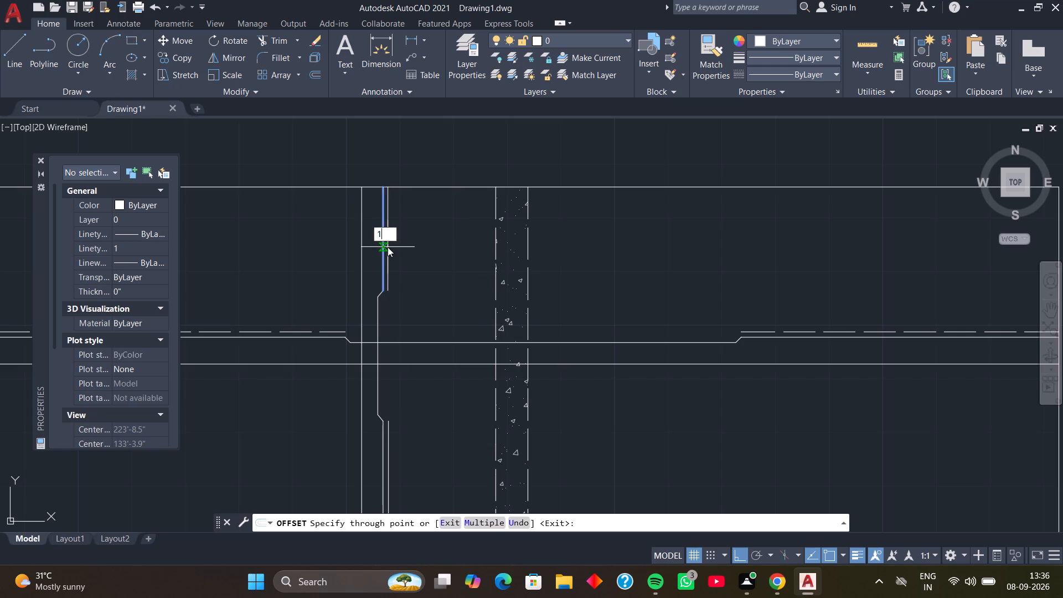
key("Return")
key("space")
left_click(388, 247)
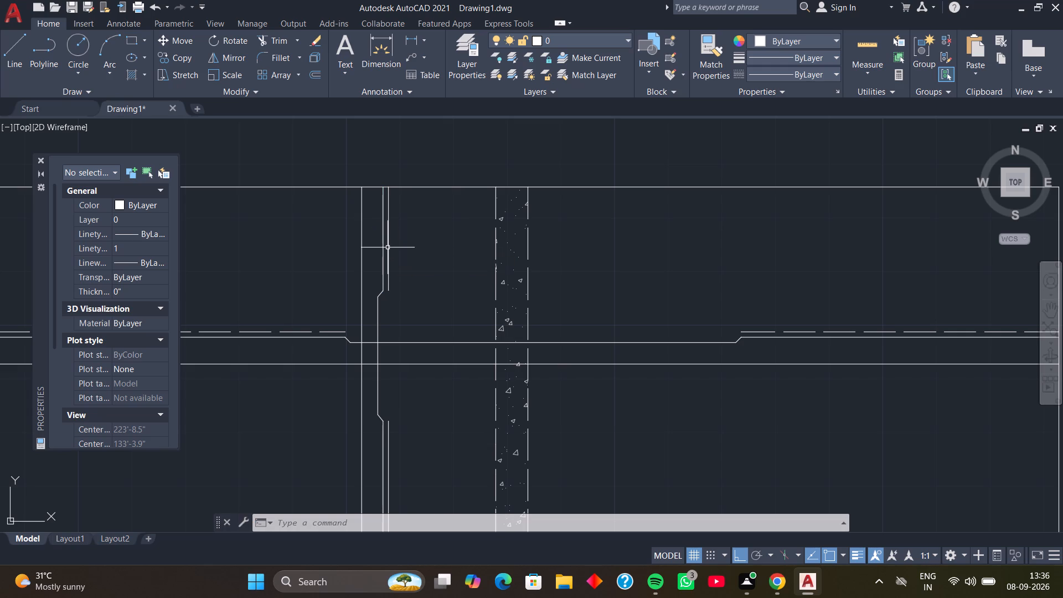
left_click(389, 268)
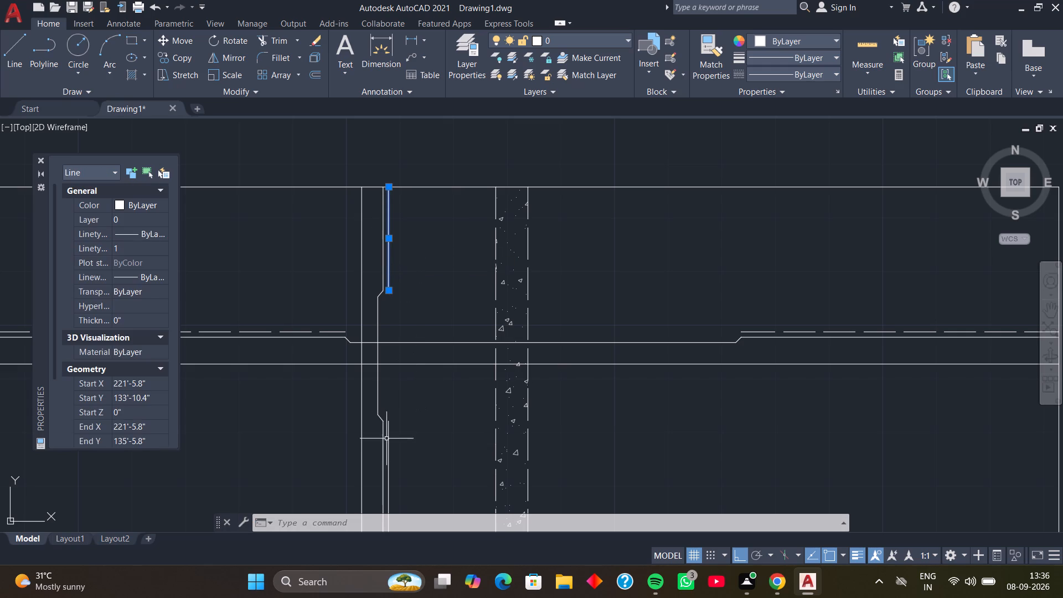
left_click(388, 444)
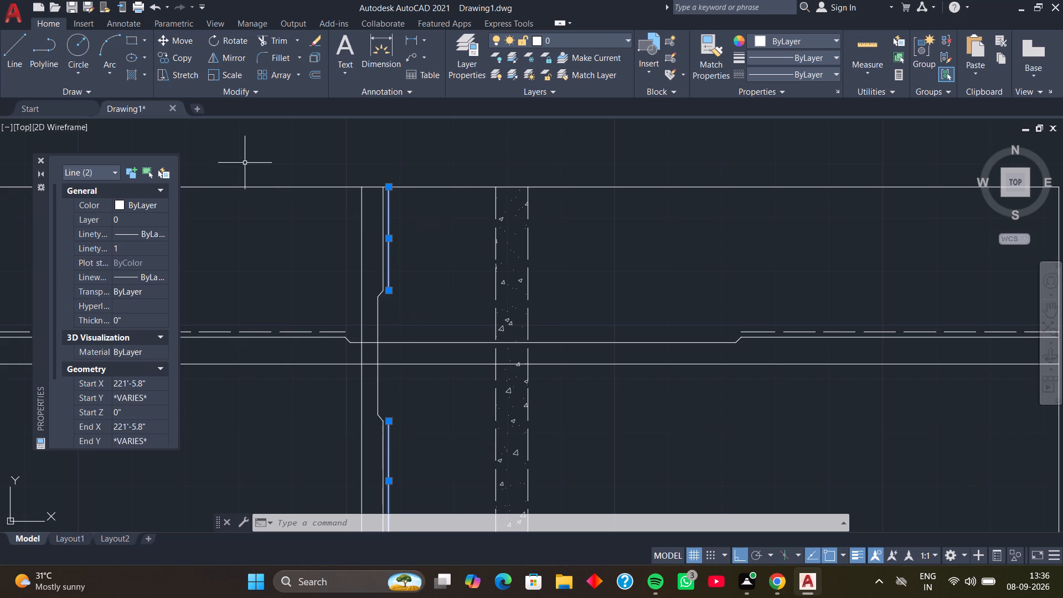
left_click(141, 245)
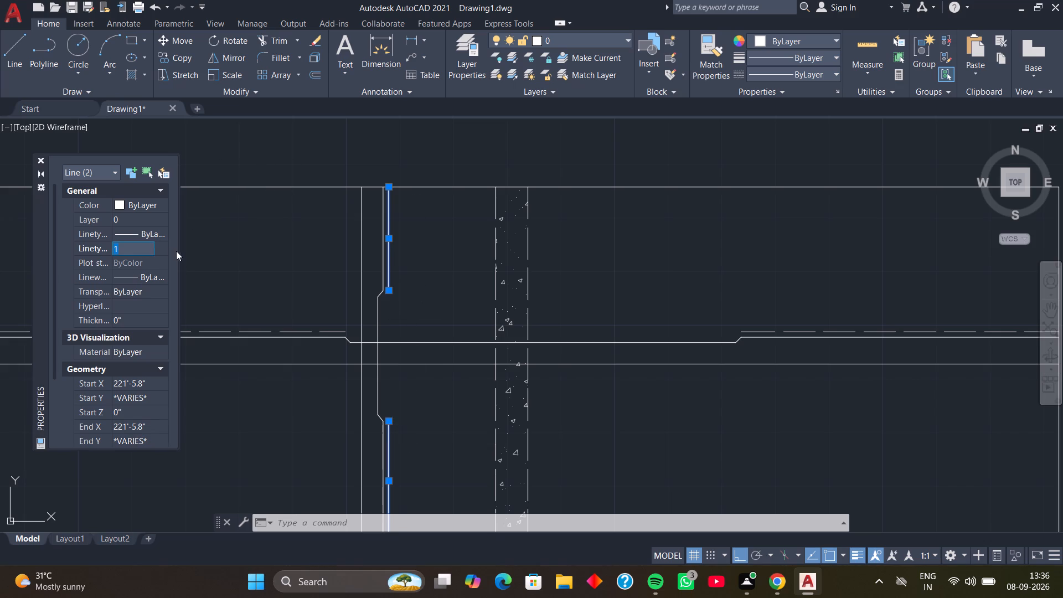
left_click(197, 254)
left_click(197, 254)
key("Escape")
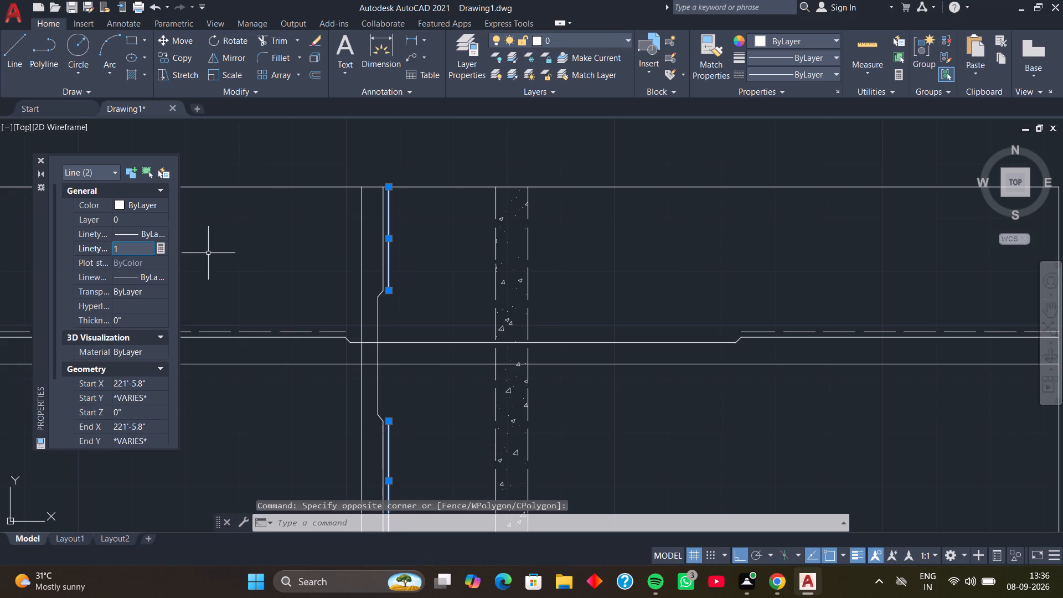
Give the two offset lines beside the cranked vertical bar the ACAD_ISO02W100 linetype at linetype scale 0.5.
left_click(388, 244)
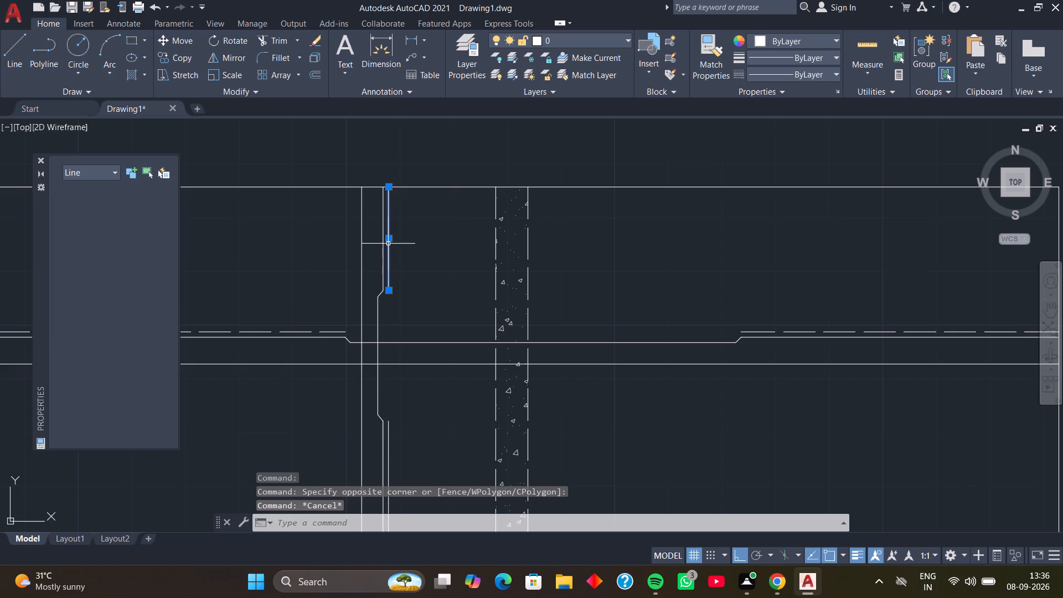
left_click(388, 429)
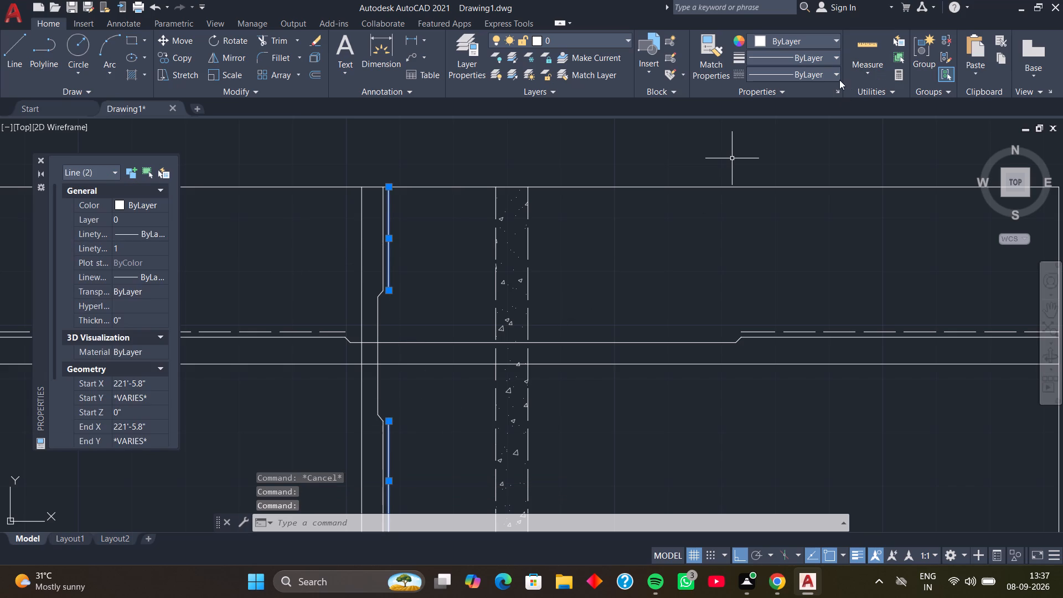
left_click(835, 73)
left_click(825, 126)
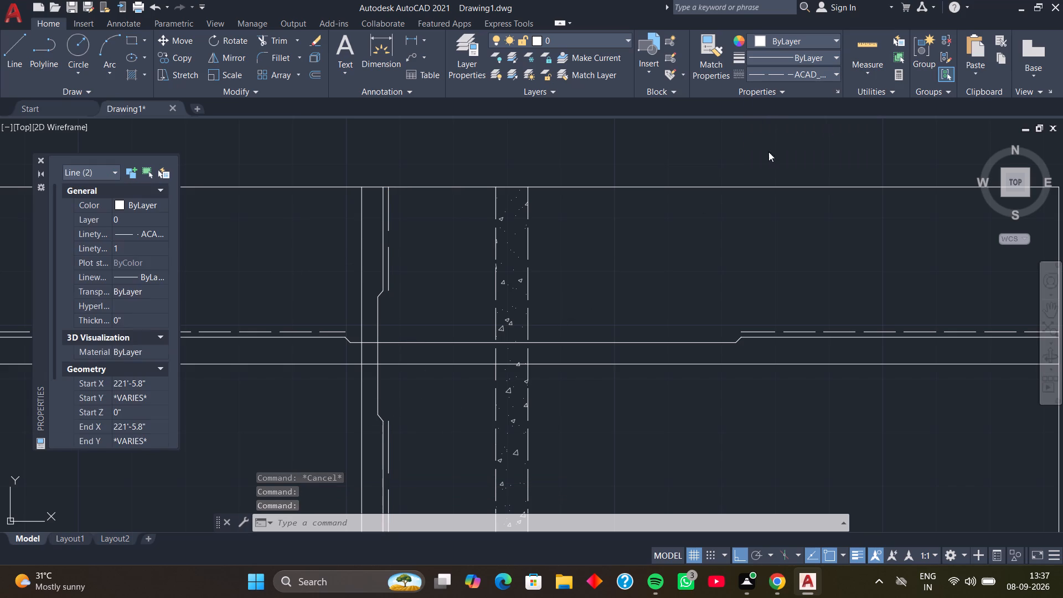
left_click(128, 248)
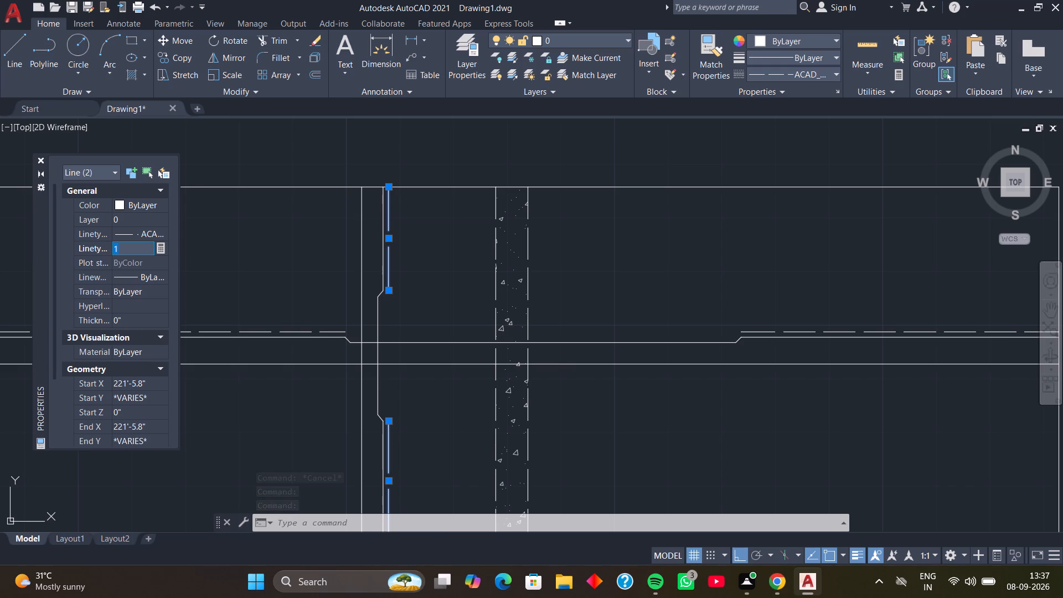
type("0.5")
key("Return")
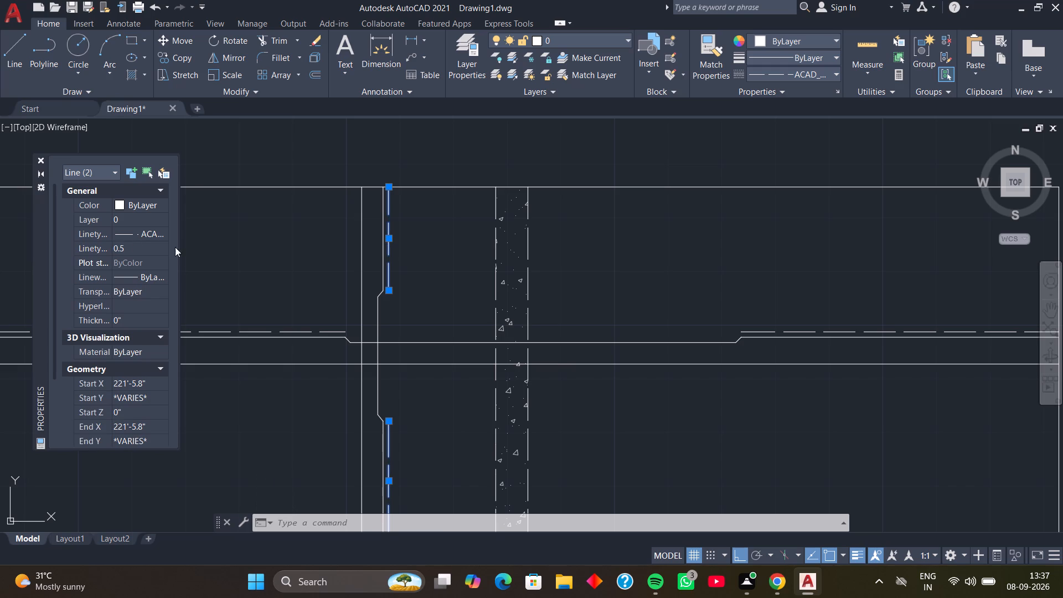
key("Escape")
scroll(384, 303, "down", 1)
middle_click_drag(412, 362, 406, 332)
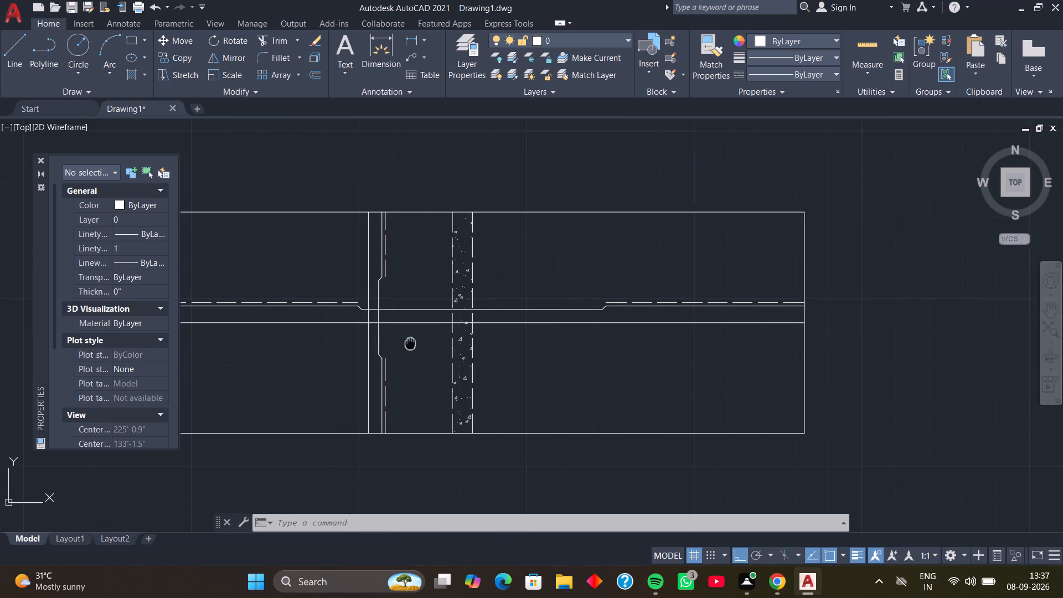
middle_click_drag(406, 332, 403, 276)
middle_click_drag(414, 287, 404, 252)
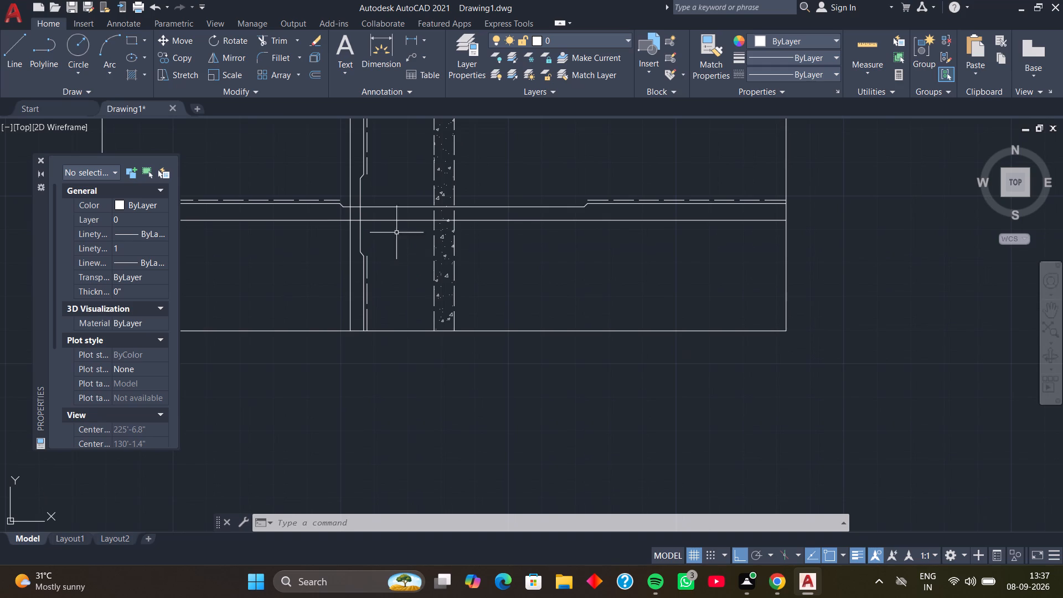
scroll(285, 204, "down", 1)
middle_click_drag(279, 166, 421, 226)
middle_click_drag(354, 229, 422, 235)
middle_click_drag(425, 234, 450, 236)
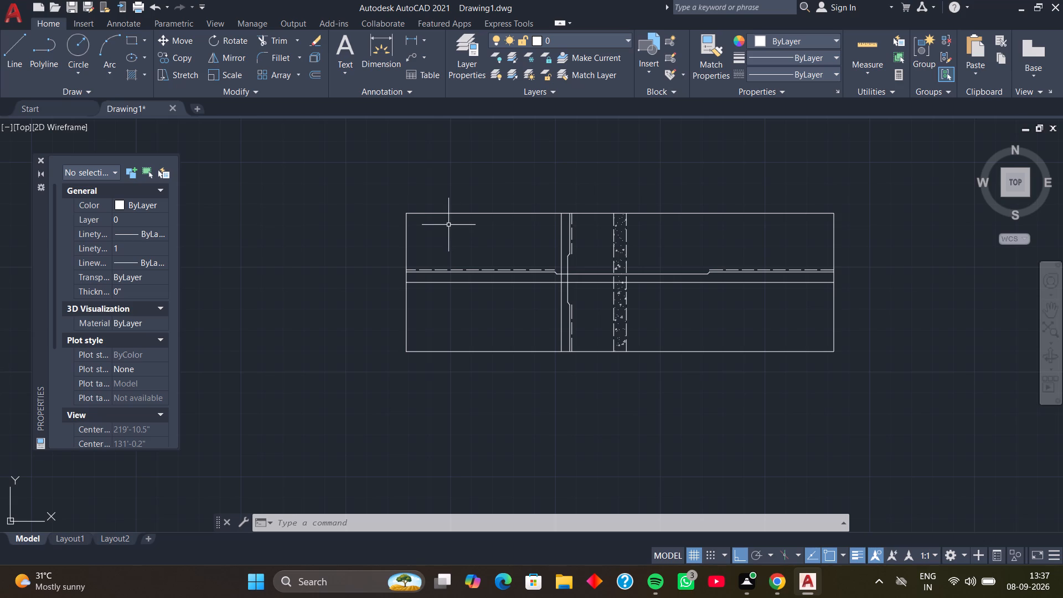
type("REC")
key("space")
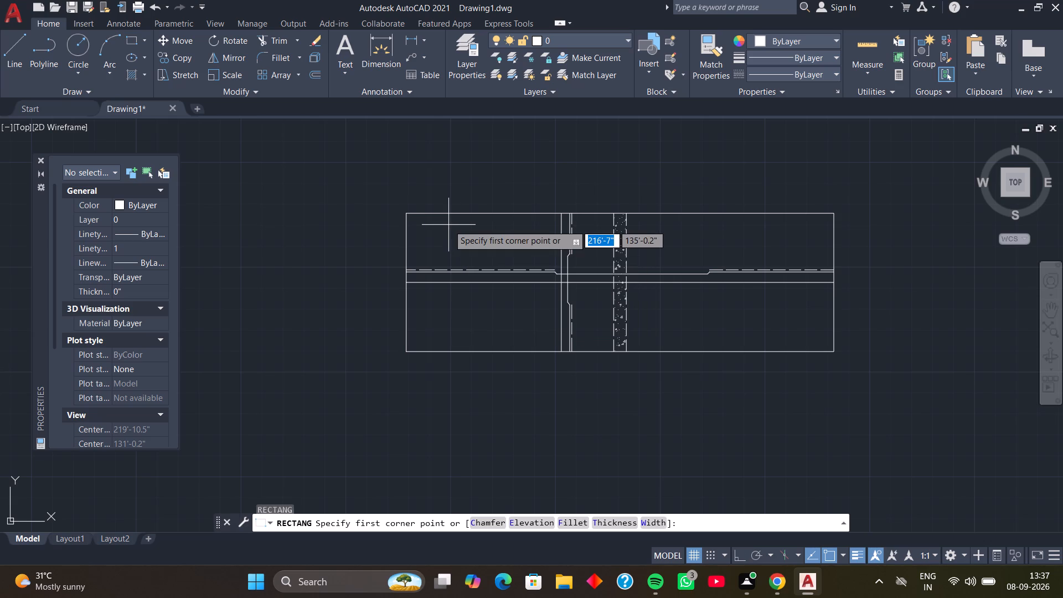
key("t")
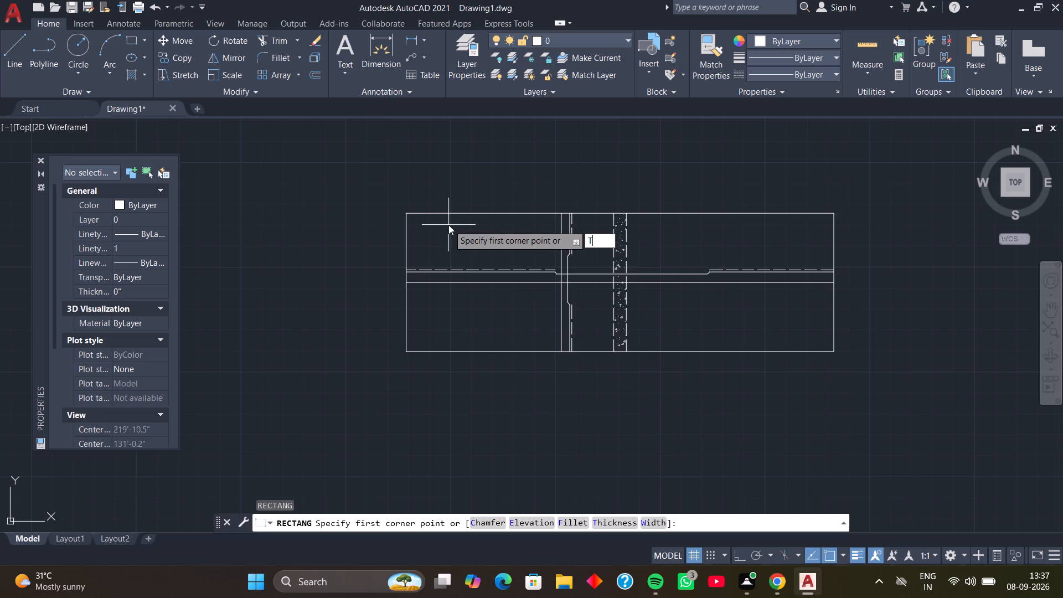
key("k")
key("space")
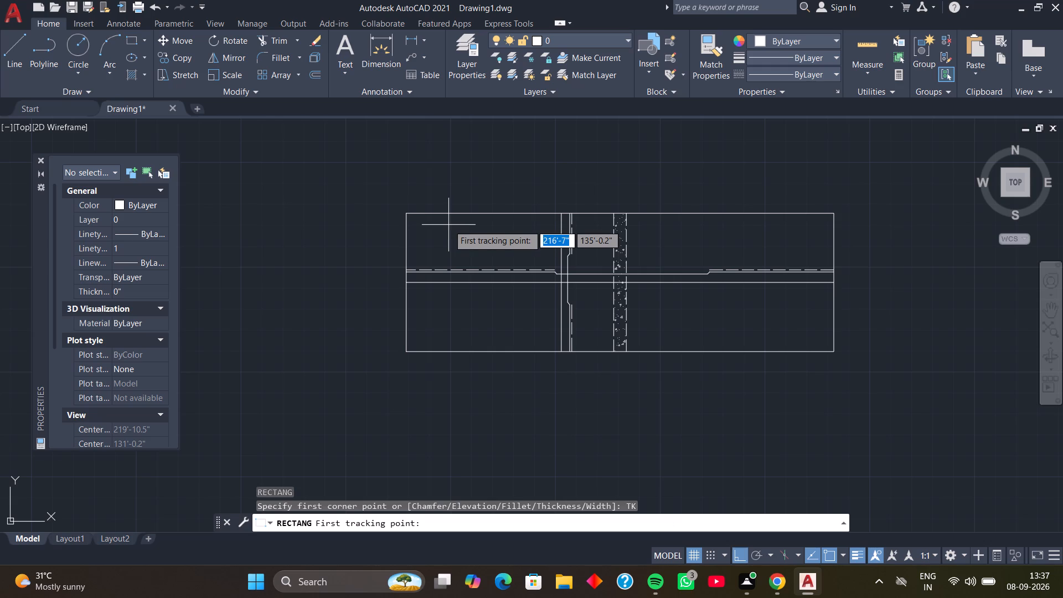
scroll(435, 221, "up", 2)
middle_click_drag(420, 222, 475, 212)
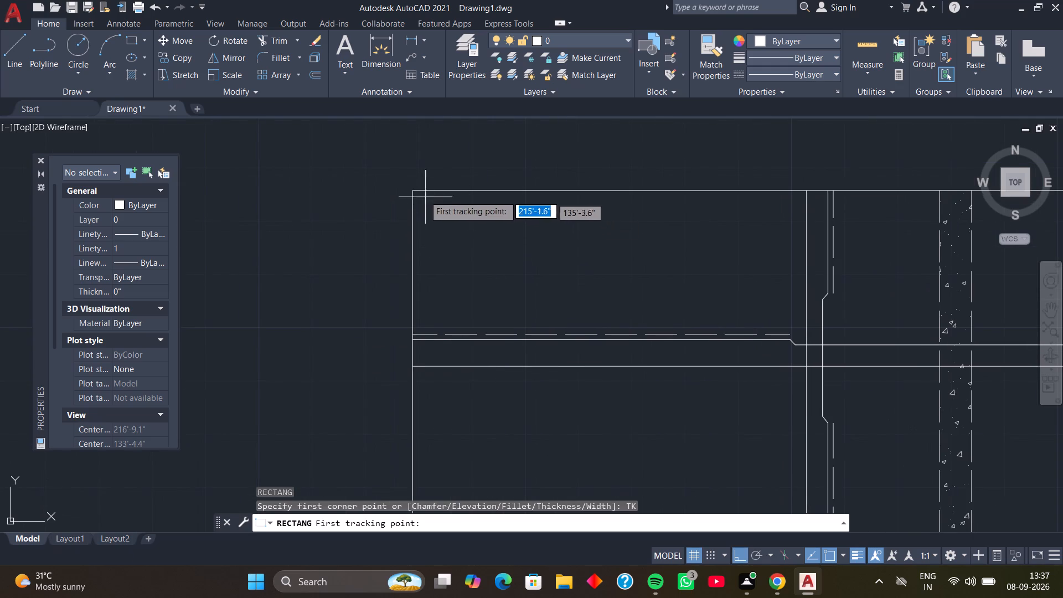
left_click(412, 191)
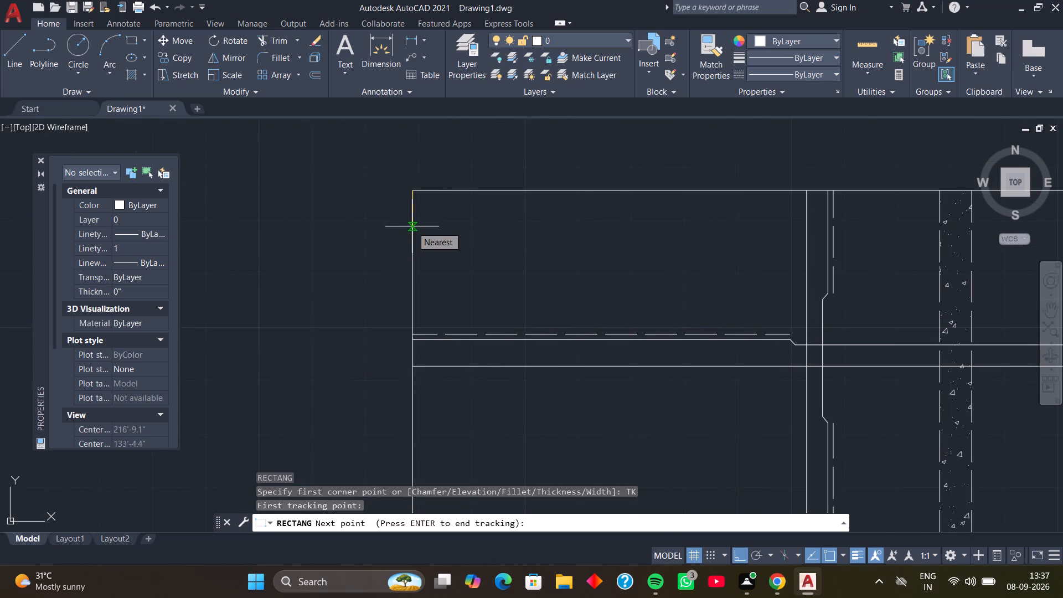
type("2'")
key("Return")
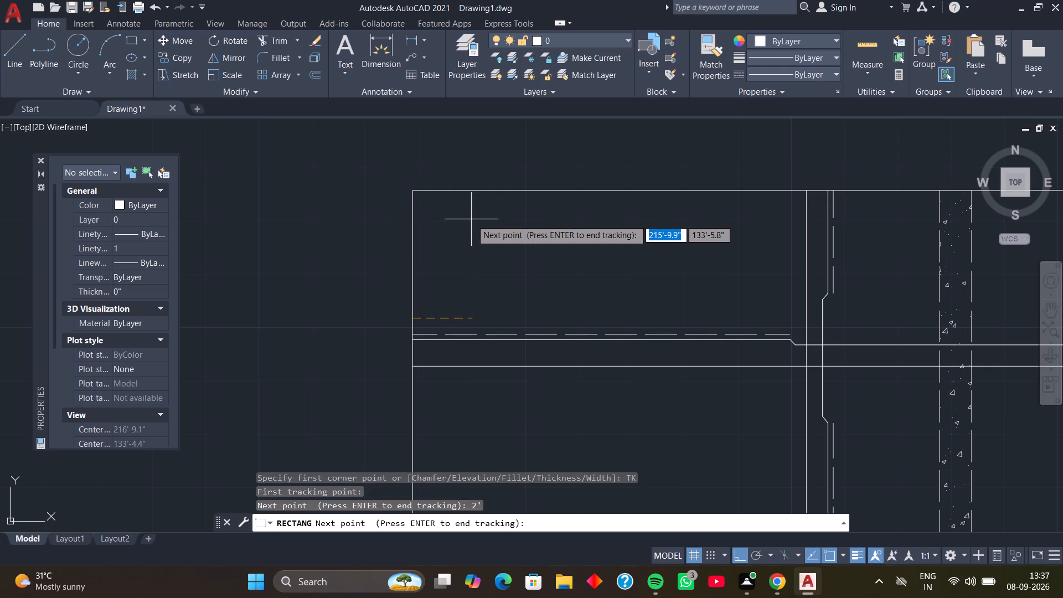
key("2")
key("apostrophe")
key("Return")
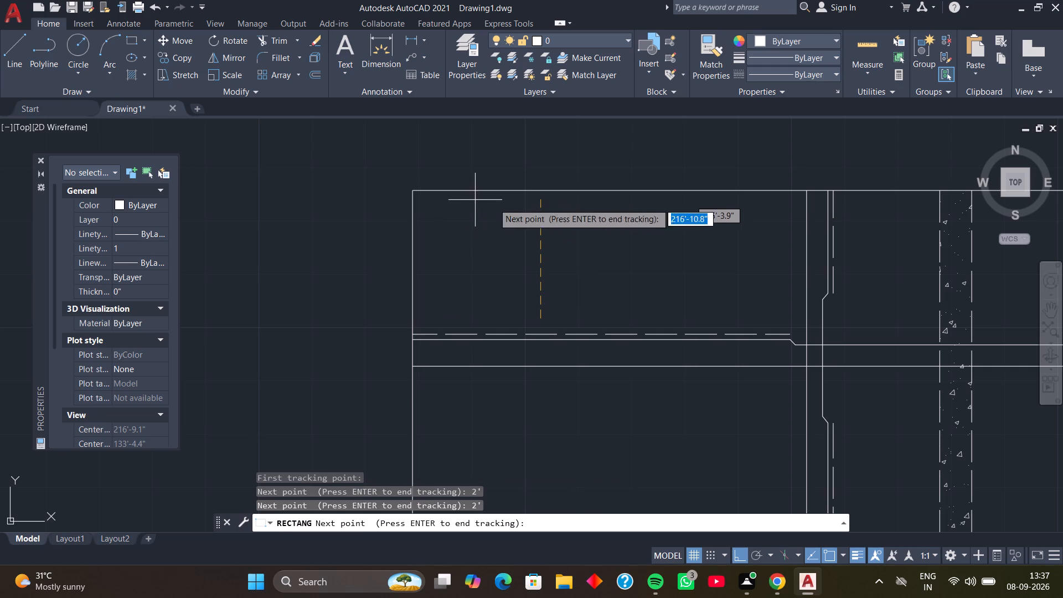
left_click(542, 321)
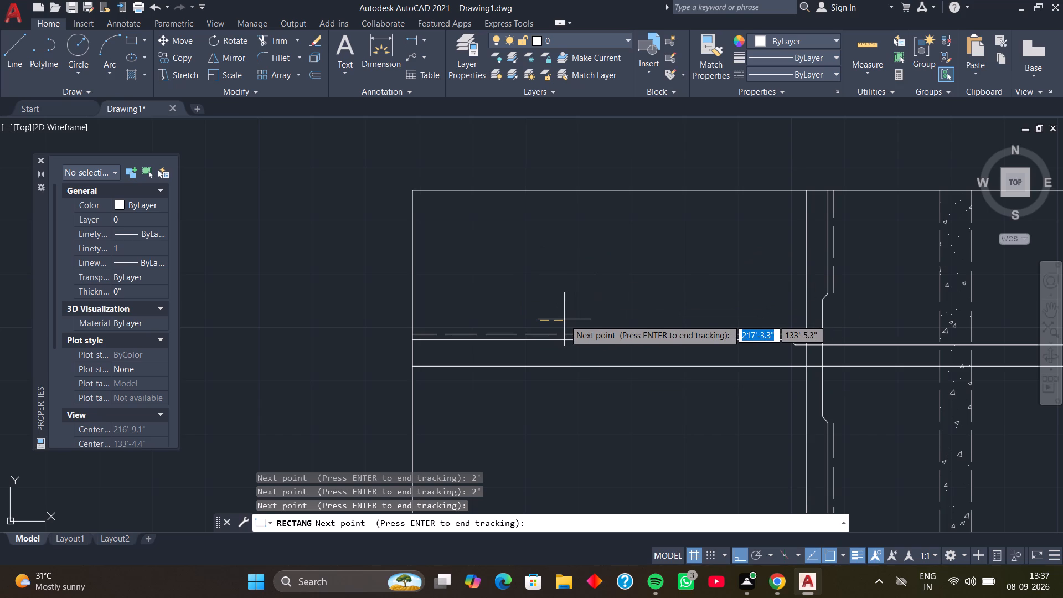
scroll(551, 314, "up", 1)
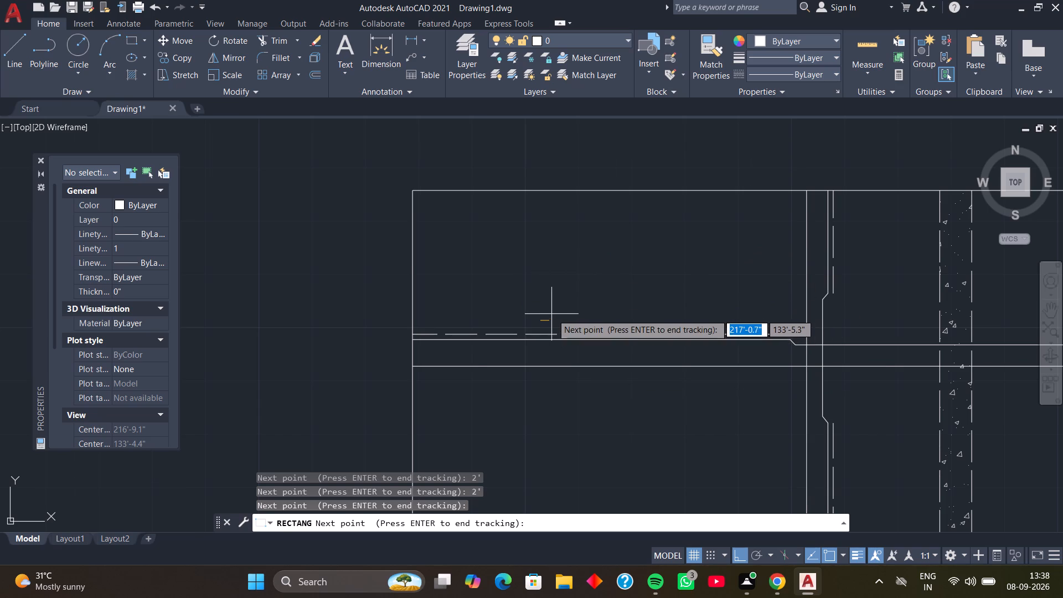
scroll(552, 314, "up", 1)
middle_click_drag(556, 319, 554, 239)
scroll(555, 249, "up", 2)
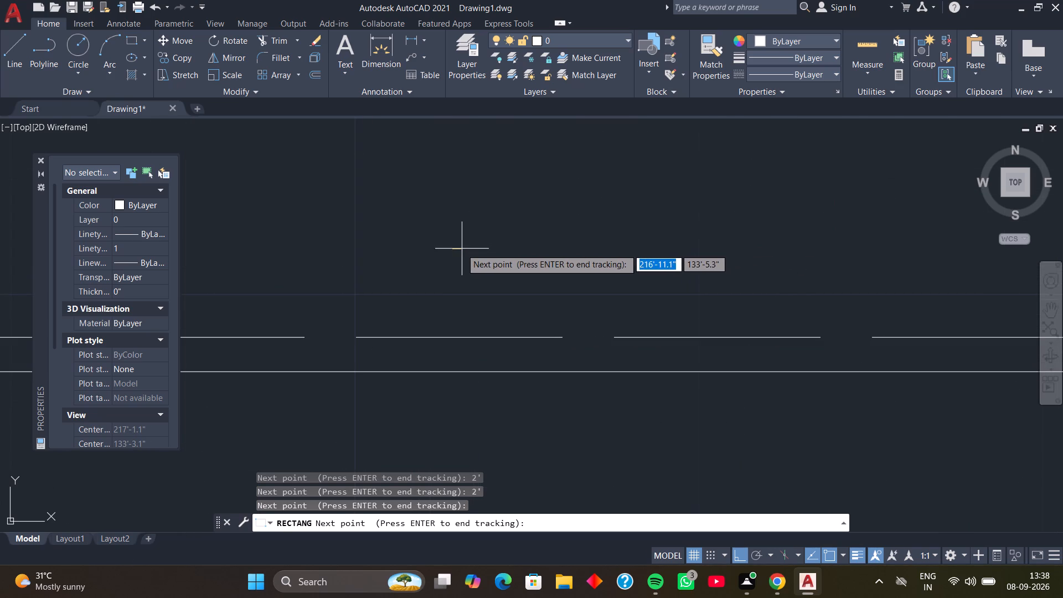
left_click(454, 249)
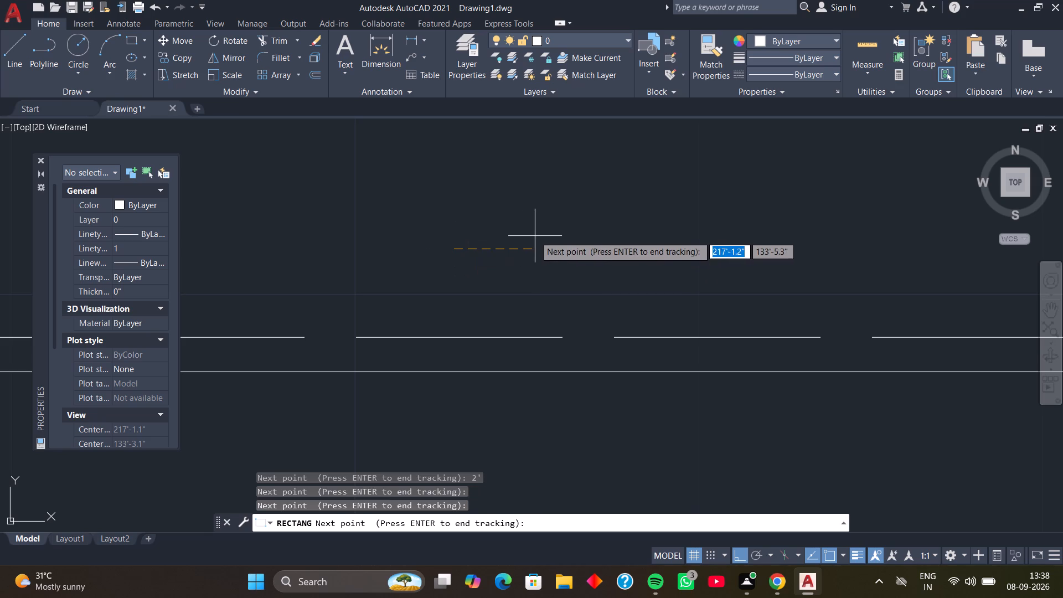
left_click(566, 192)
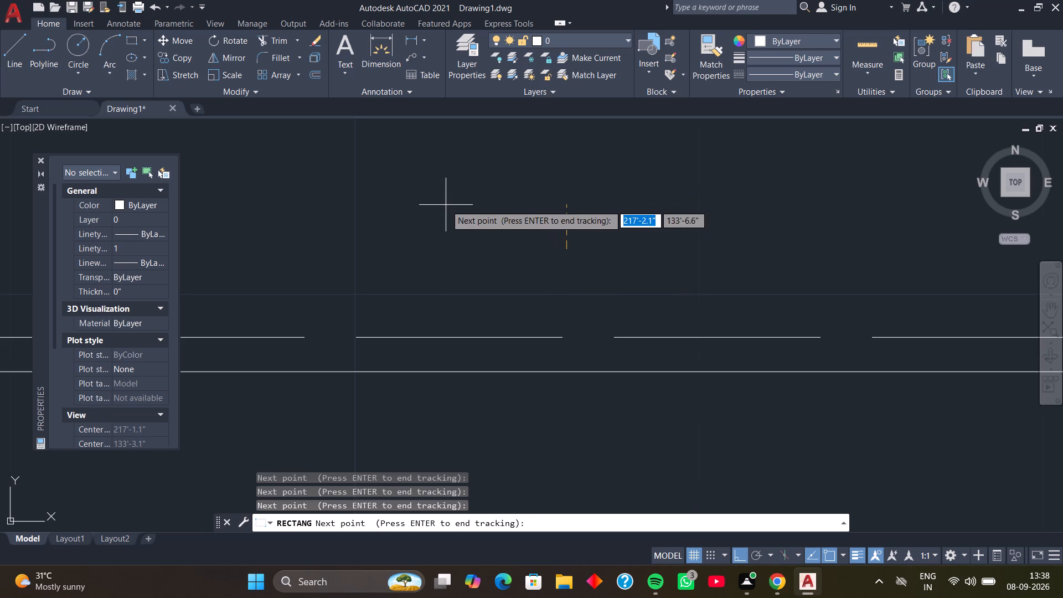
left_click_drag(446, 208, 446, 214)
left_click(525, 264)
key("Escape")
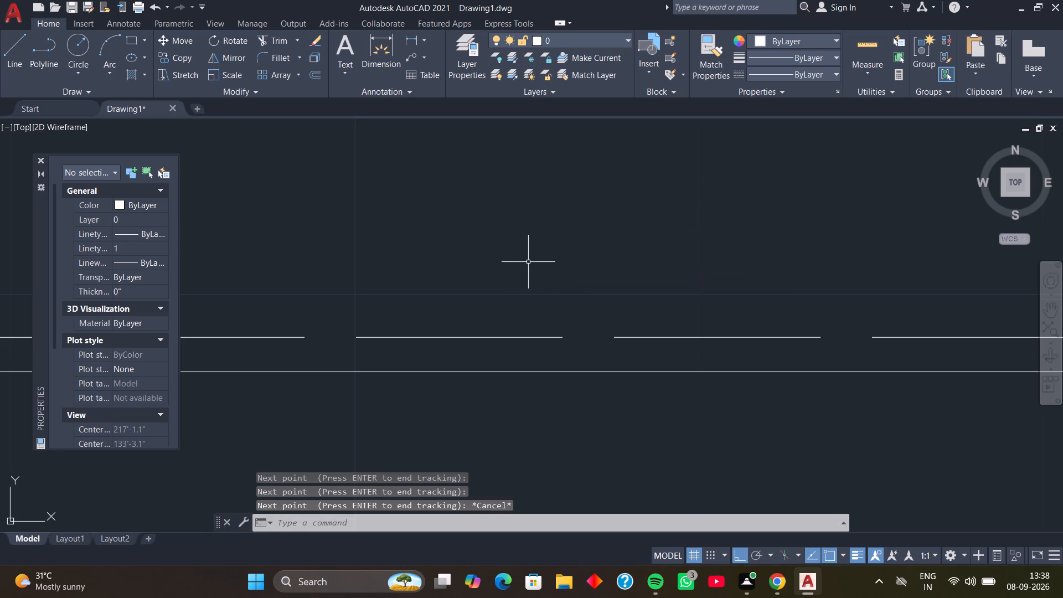
Start a new rectangle inside the upper-left bay of the rectangular view, above the dashed offset bar line.
scroll(474, 261, "down", 2)
middle_click_drag(452, 264, 527, 344)
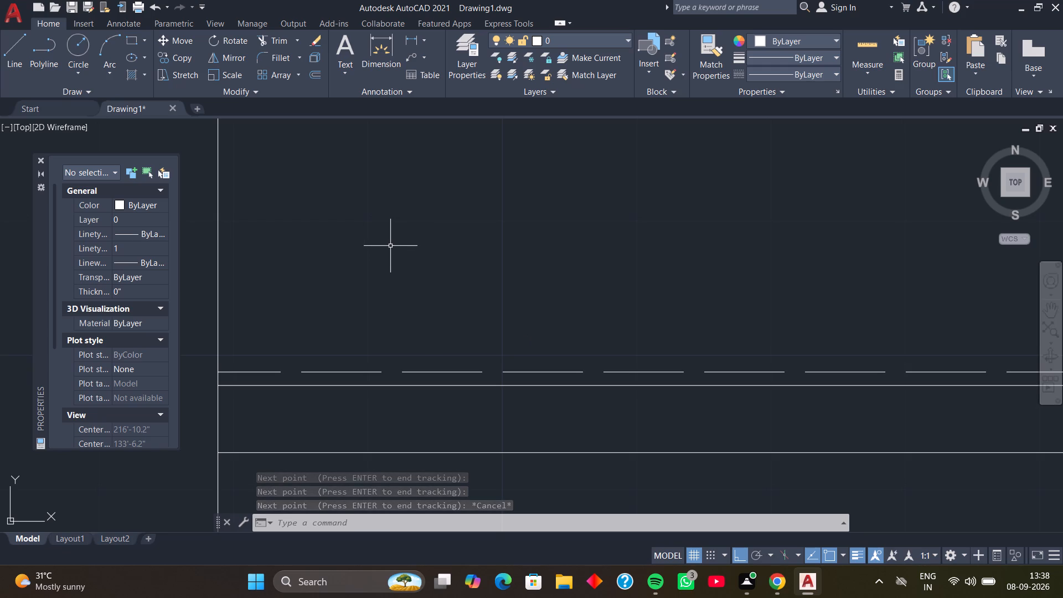
scroll(389, 246, "down", 1)
middle_click_drag(370, 221, 384, 297)
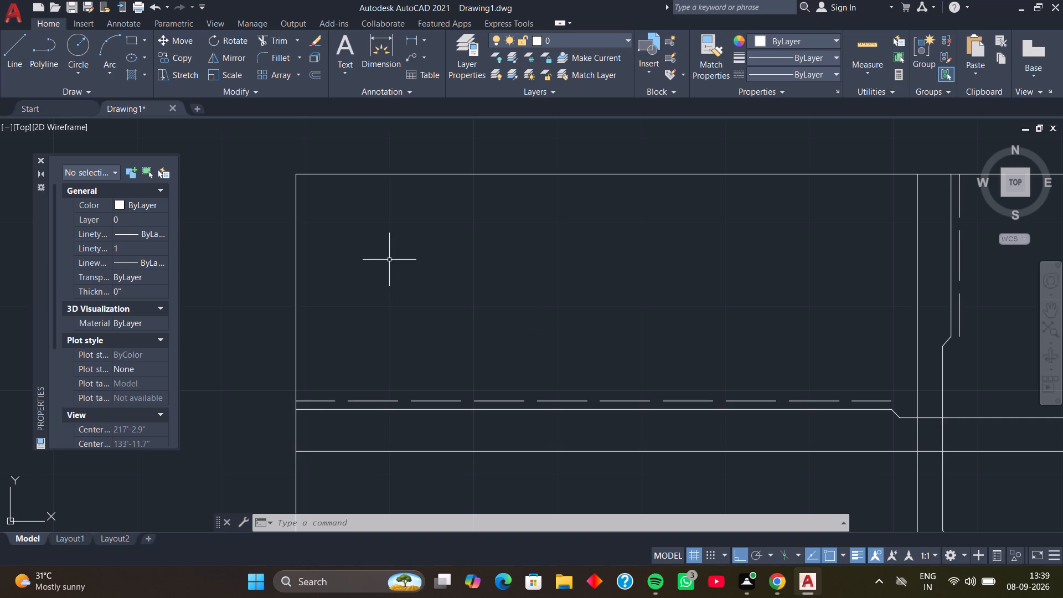
middle_click_drag(372, 254, 398, 249)
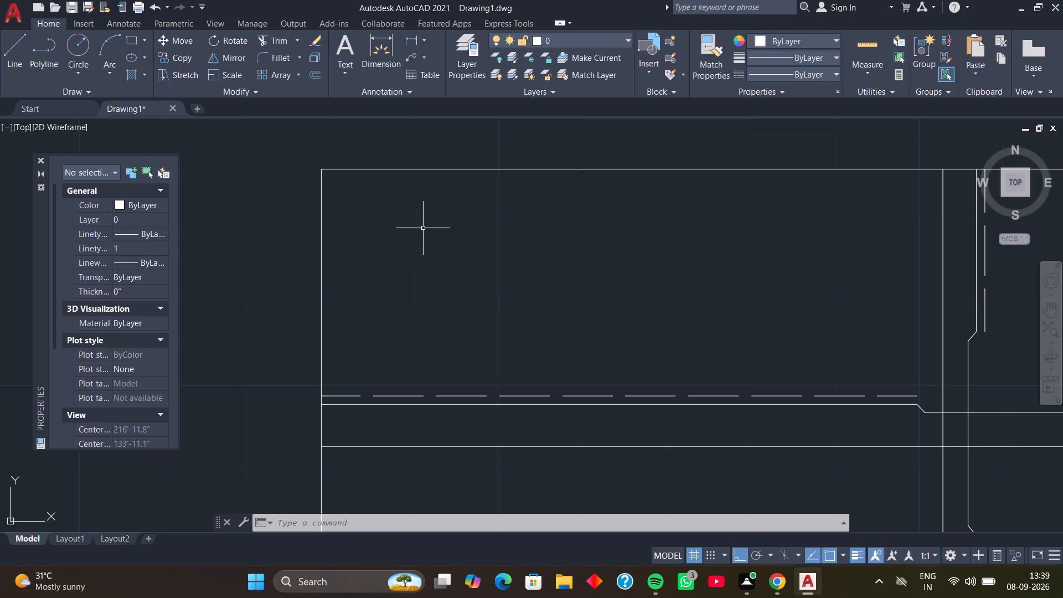
middle_click_drag(401, 239, 409, 200)
middle_click_drag(415, 218, 413, 208)
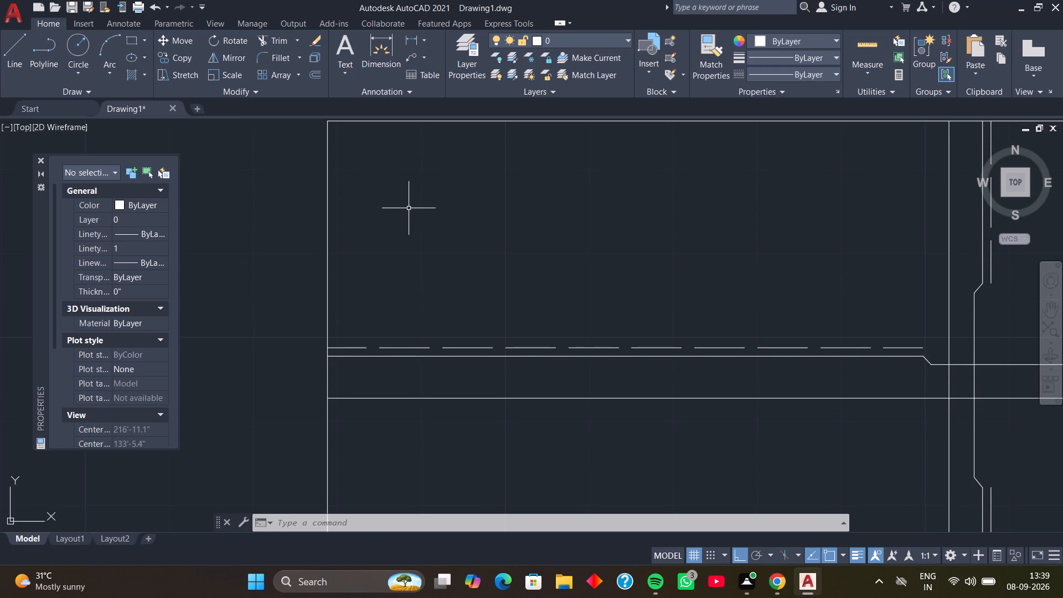
key("r")
key("e")
type("C")
key("space")
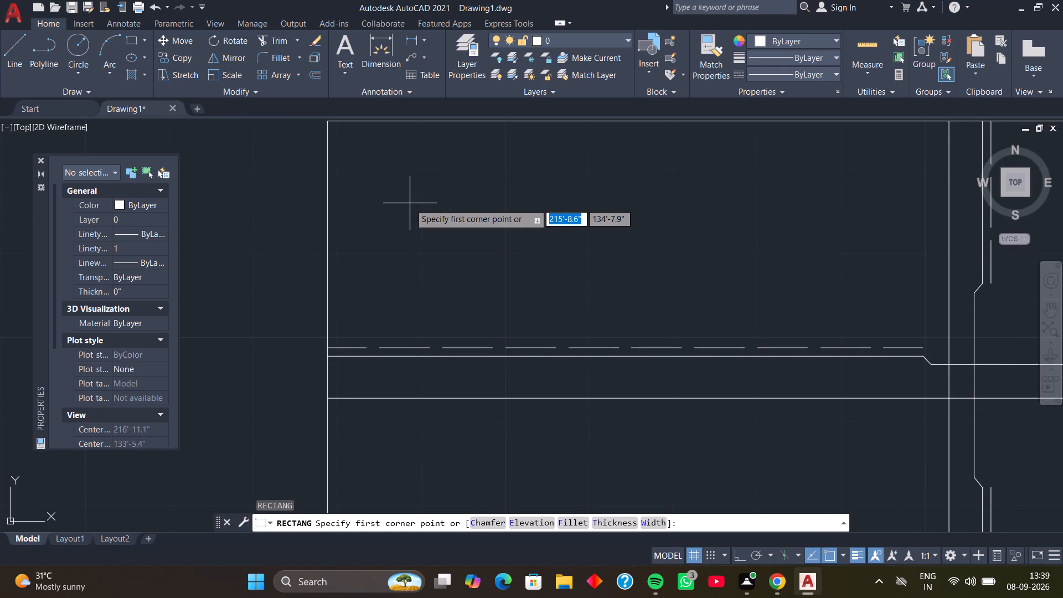